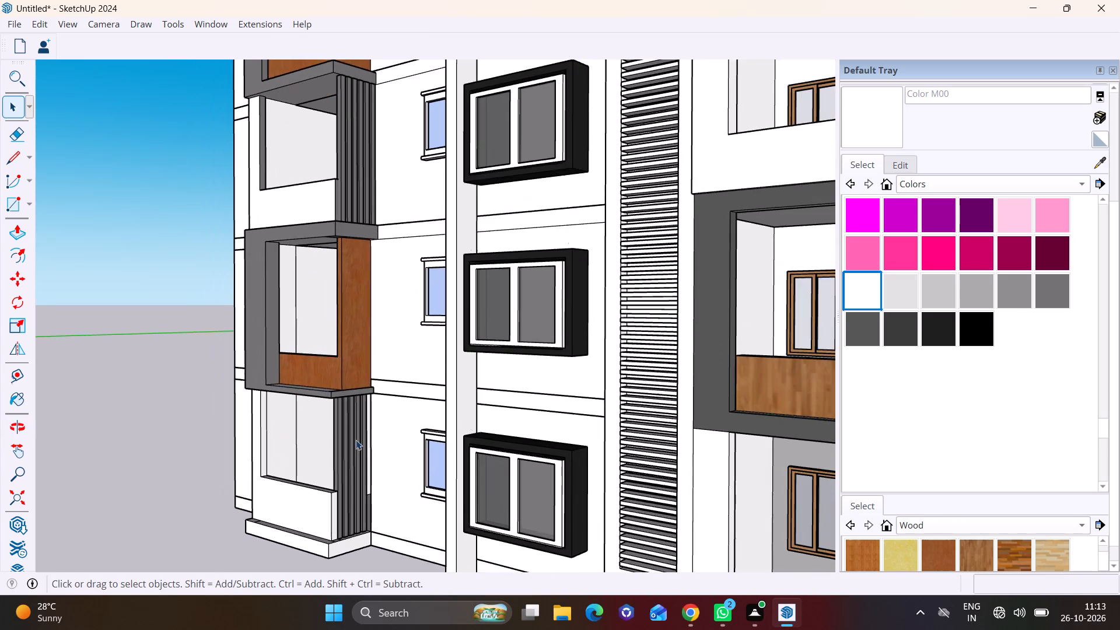
Push the post-side end face of the ground-level parapet back 10 9/16" with Push/Pull.
{"action": "middle_click_drag", "start_coordinate": [359, 461], "coordinate": [282, 448]}
{"action": "scroll", "coordinate": [364, 510], "scroll_direction": "up", "scroll_amount": 2}
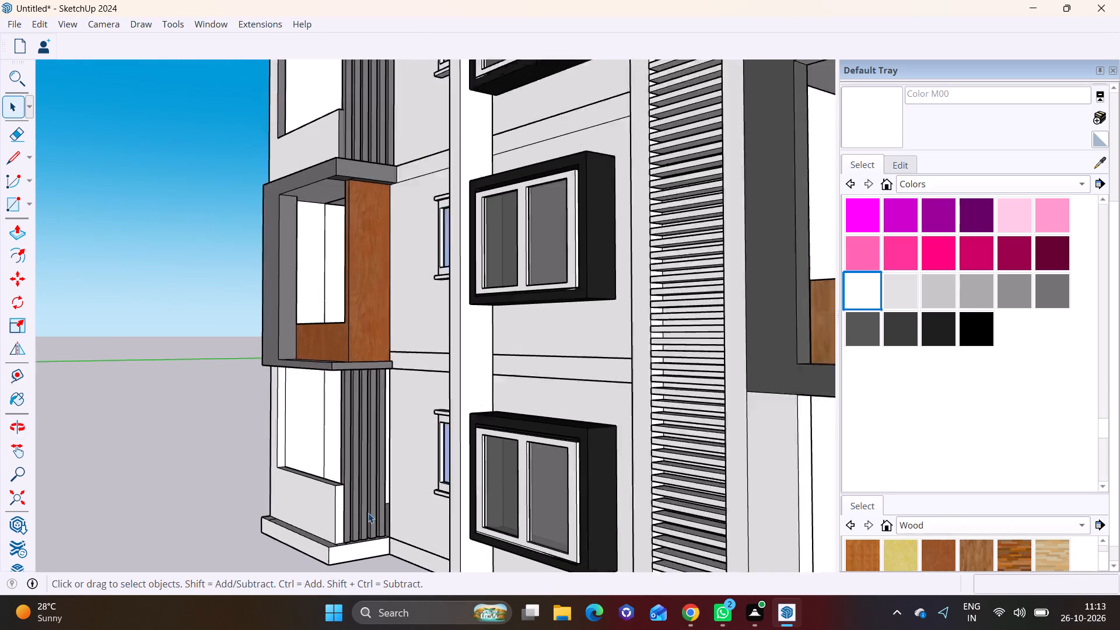
{"action": "scroll", "coordinate": [368, 513], "scroll_direction": "up", "scroll_amount": 10}
{"action": "scroll", "coordinate": [283, 474], "scroll_direction": "down", "scroll_amount": 3}
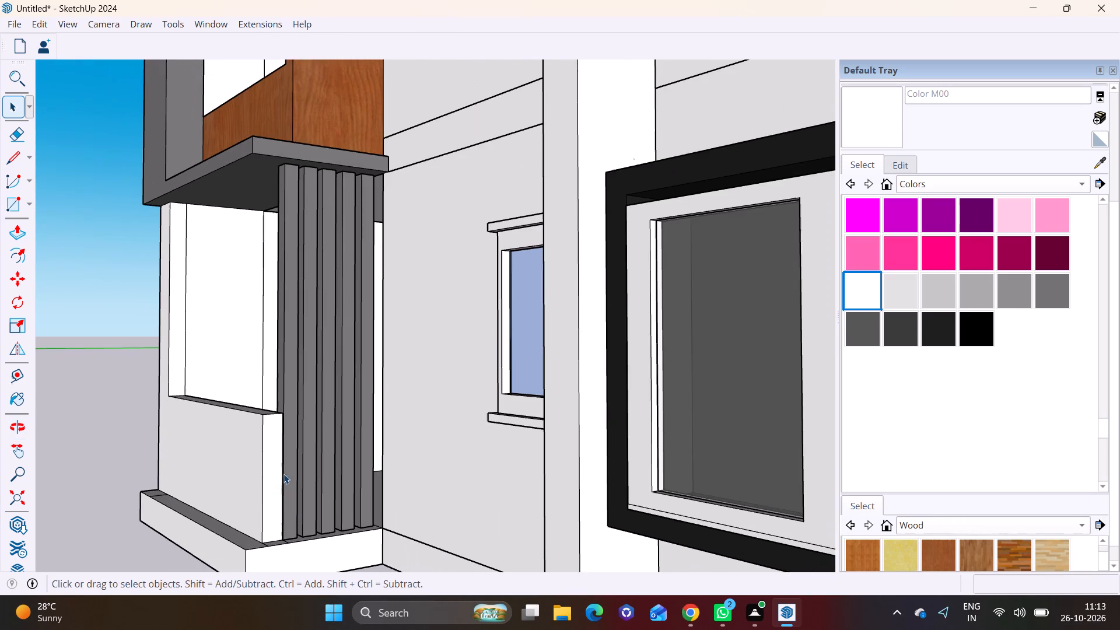
{"action": "left_click", "coordinate": [275, 466]}
{"action": "left_click", "coordinate": [17, 233]}
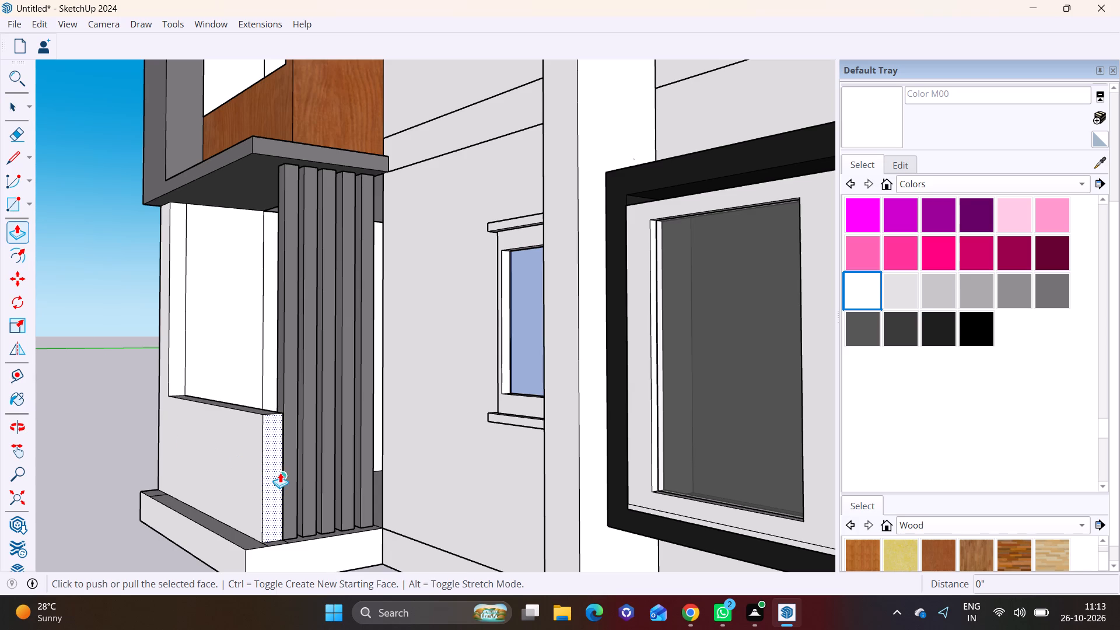
{"action": "left_click", "coordinate": [274, 470]}
{"action": "left_click", "coordinate": [260, 463]}
Move the five slim posts on the ground-level platform together toward the building wall until the row meets it.
{"action": "scroll", "coordinate": [314, 469], "scroll_direction": "up", "scroll_amount": 2}
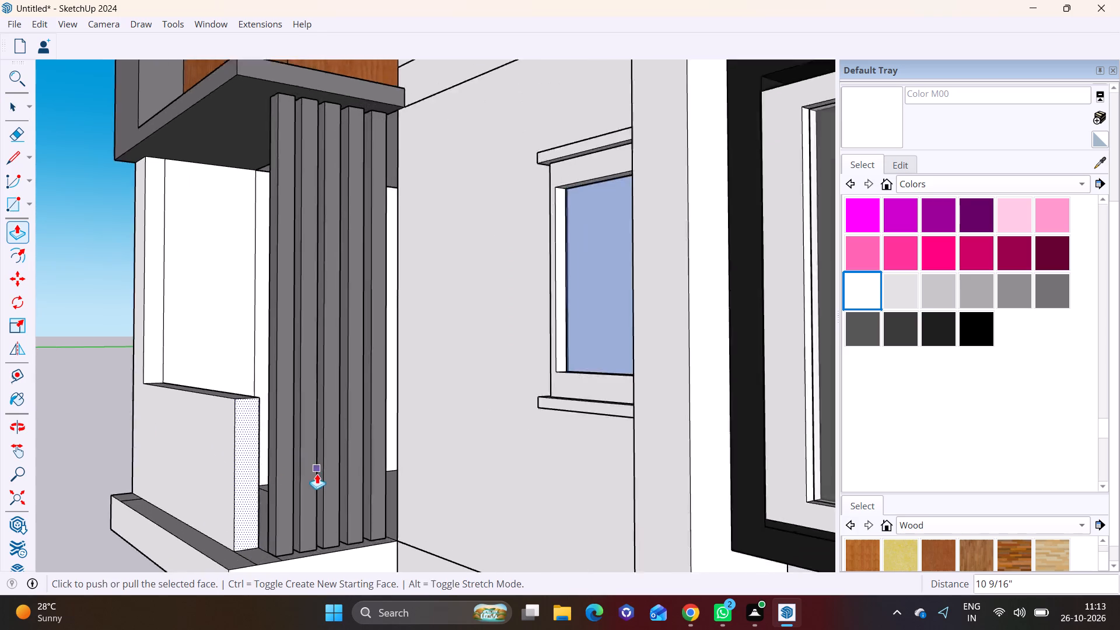
{"action": "scroll", "coordinate": [317, 474], "scroll_direction": "up", "scroll_amount": 3}
{"action": "middle_click_drag", "start_coordinate": [352, 510], "coordinate": [226, 530]}
{"action": "scroll", "coordinate": [183, 513], "scroll_direction": "down", "scroll_amount": 8}
{"action": "middle_click_drag", "start_coordinate": [153, 506], "coordinate": [197, 506], "text": "shift"}
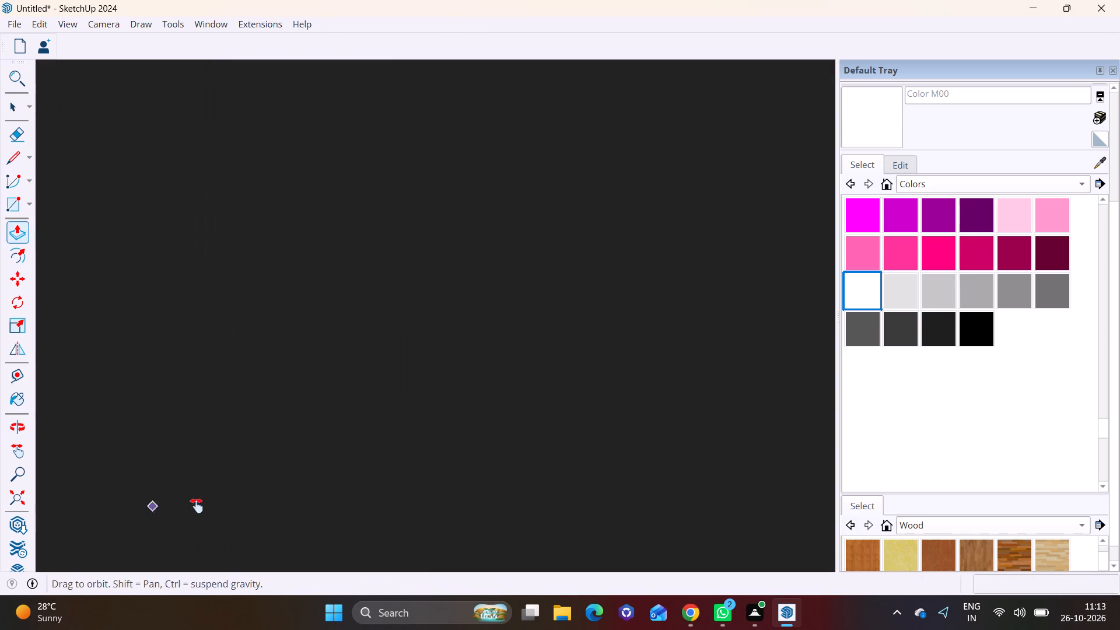
{"action": "middle_click_drag", "start_coordinate": [197, 506], "coordinate": [541, 505], "text": "shift"}
{"action": "scroll", "coordinate": [127, 404], "scroll_direction": "down", "scroll_amount": 20}
{"action": "scroll", "coordinate": [127, 404], "scroll_direction": "down", "scroll_amount": 10}
{"action": "key", "text": "space"}
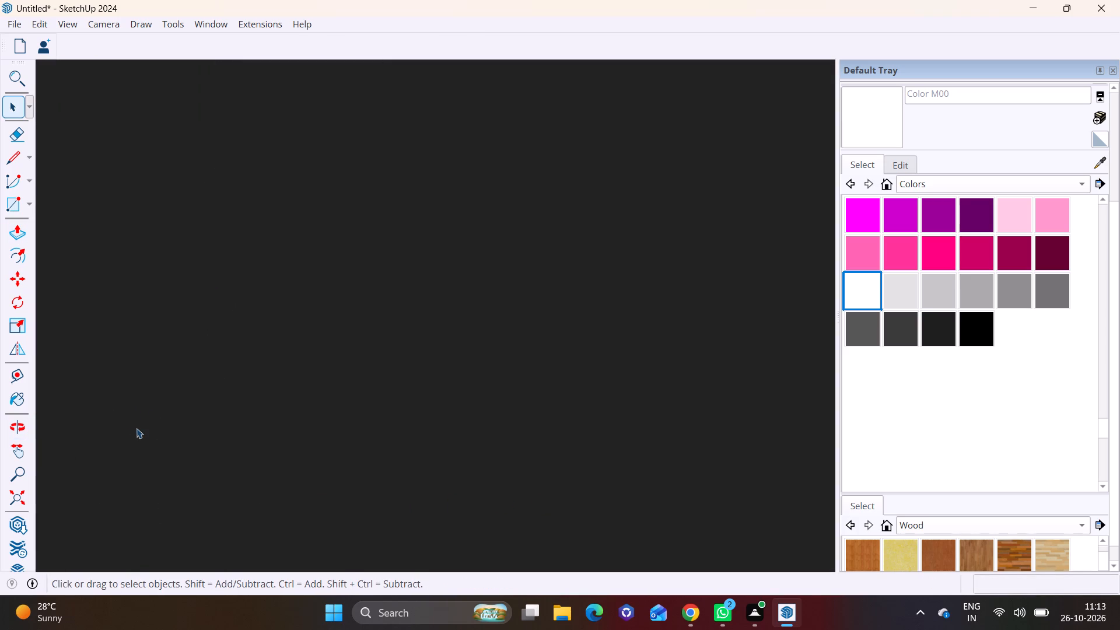
{"action": "scroll", "coordinate": [136, 428], "scroll_direction": "down", "scroll_amount": 20}
{"action": "scroll", "coordinate": [136, 428], "scroll_direction": "down", "scroll_amount": 20}
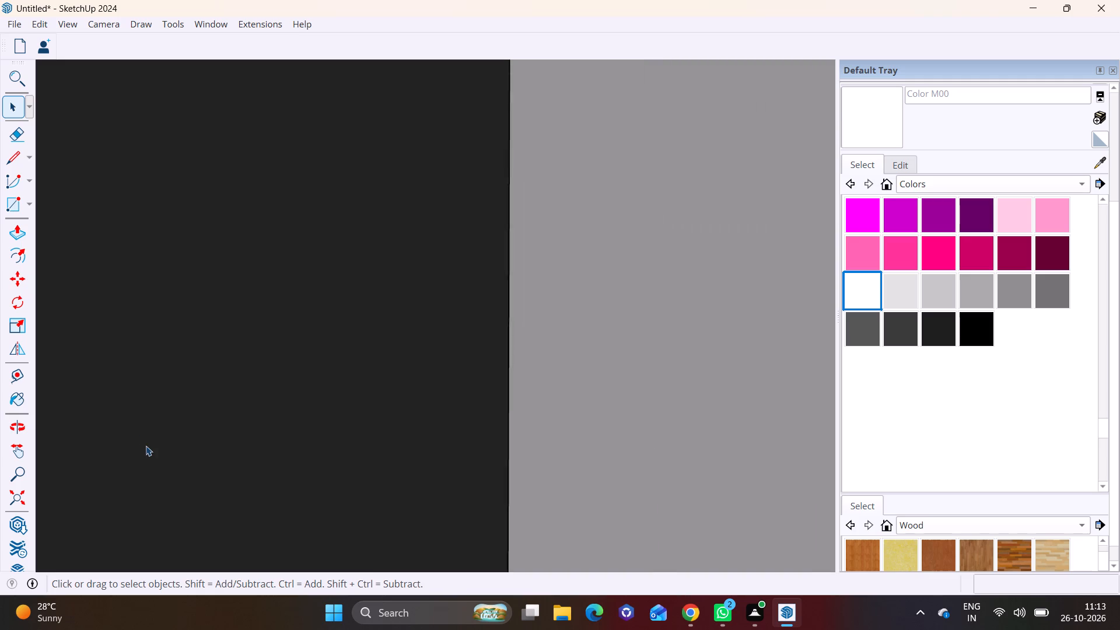
{"action": "scroll", "coordinate": [146, 446], "scroll_direction": "down", "scroll_amount": 20}
{"action": "scroll", "coordinate": [146, 446], "scroll_direction": "down", "scroll_amount": 20}
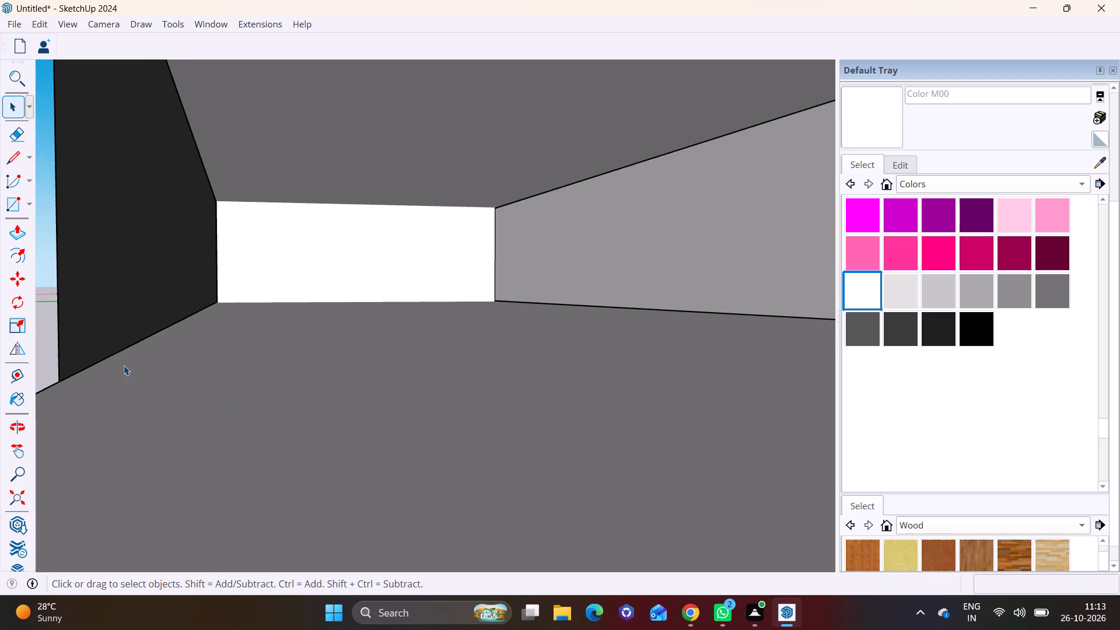
{"action": "scroll", "coordinate": [124, 365], "scroll_direction": "down", "scroll_amount": 3}
{"action": "middle_click_drag", "start_coordinate": [115, 361], "coordinate": [632, 367], "text": "shift"}
{"action": "scroll", "coordinate": [136, 379], "scroll_direction": "down", "scroll_amount": 9}
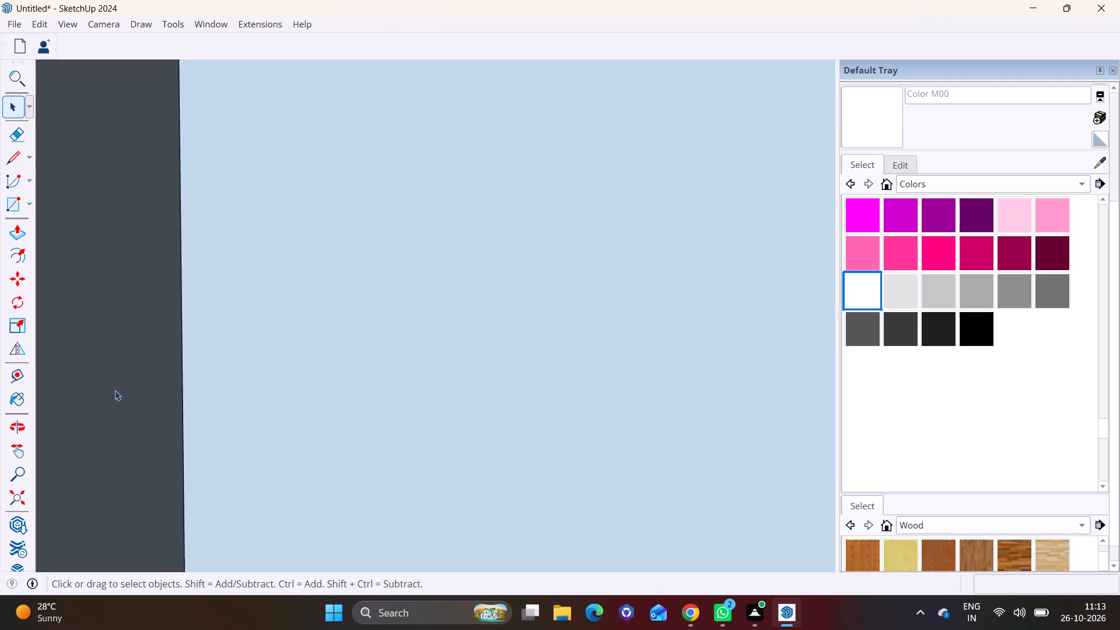
{"action": "scroll", "coordinate": [115, 390], "scroll_direction": "down", "scroll_amount": 3}
{"action": "middle_click_drag", "start_coordinate": [103, 393], "coordinate": [928, 314], "text": "shift"}
{"action": "middle_click_drag", "start_coordinate": [367, 356], "coordinate": [779, 208], "text": "shift"}
{"action": "middle_click_drag", "start_coordinate": [229, 454], "coordinate": [503, 345], "text": "shift"}
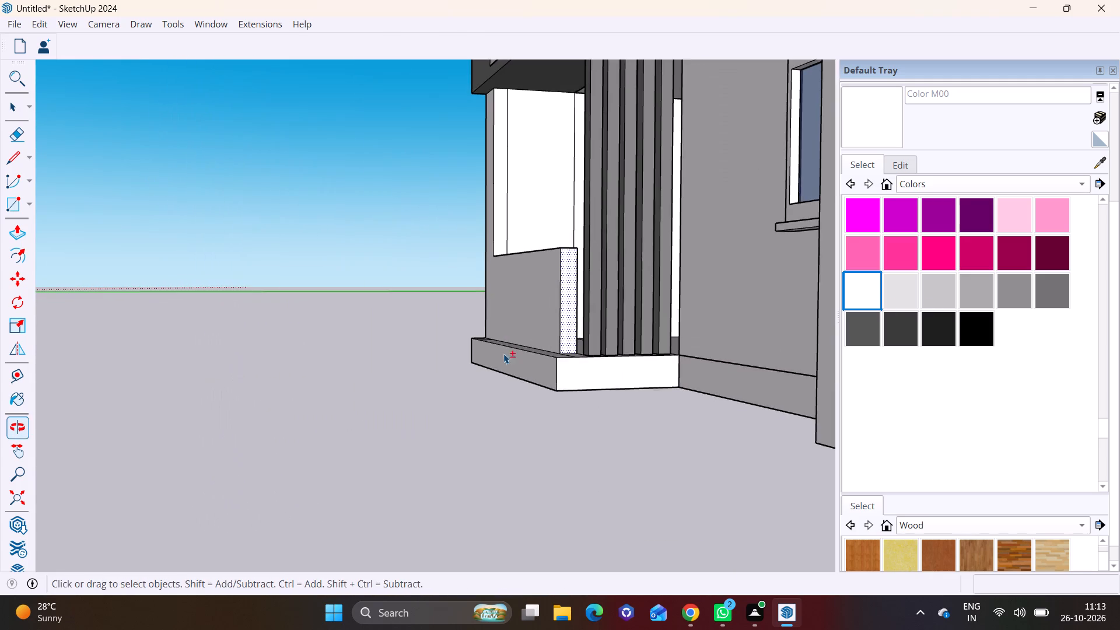
{"action": "middle_click_drag", "start_coordinate": [614, 346], "coordinate": [556, 395]}
{"action": "scroll", "coordinate": [605, 366], "scroll_direction": "up", "scroll_amount": 10}
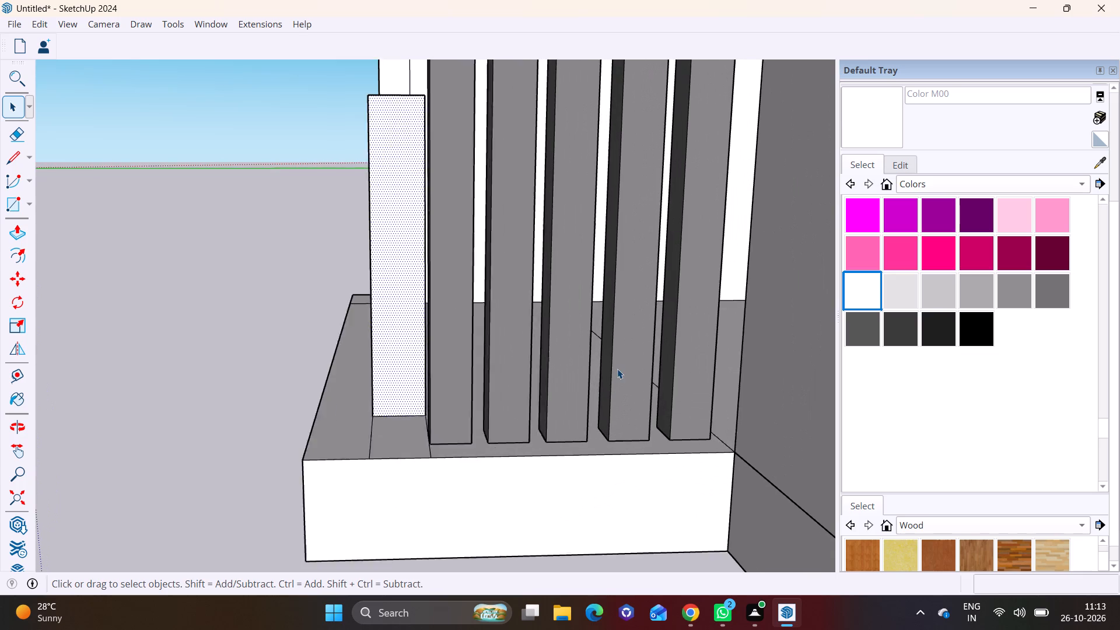
{"action": "scroll", "coordinate": [617, 369], "scroll_direction": "up", "scroll_amount": 2}
{"action": "left_click", "coordinate": [683, 399]}
{"action": "left_click", "coordinate": [627, 402], "text": "ctrl"}
{"action": "left_click", "coordinate": [566, 413], "text": "ctrl"}
{"action": "left_click", "coordinate": [484, 411], "text": "ctrl"}
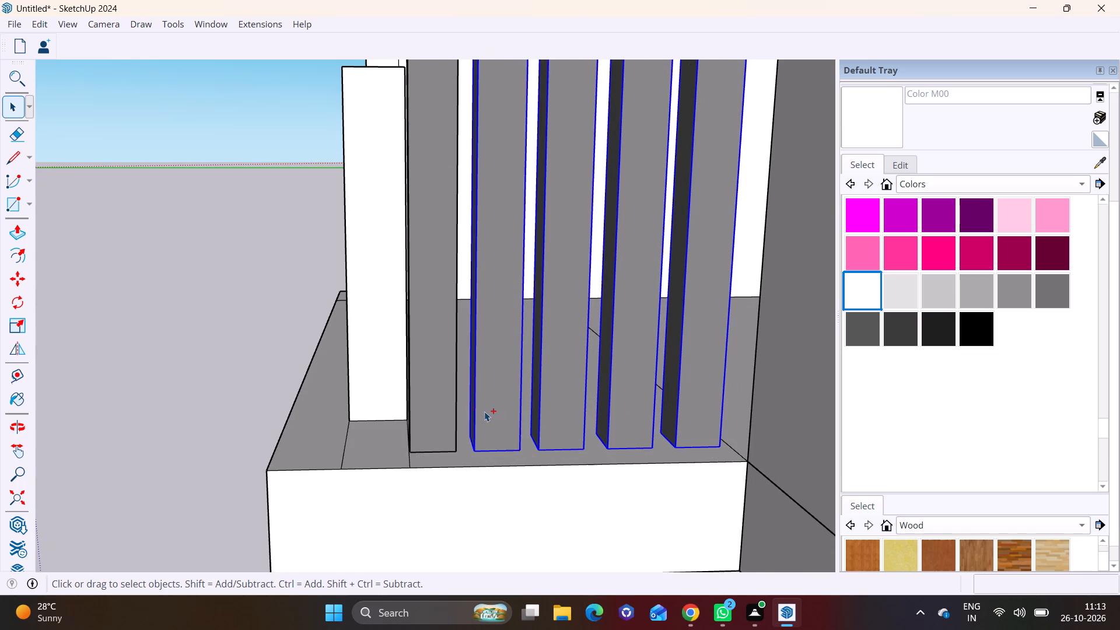
{"action": "left_click", "coordinate": [428, 414], "text": "ctrl"}
{"action": "key", "text": "m"}
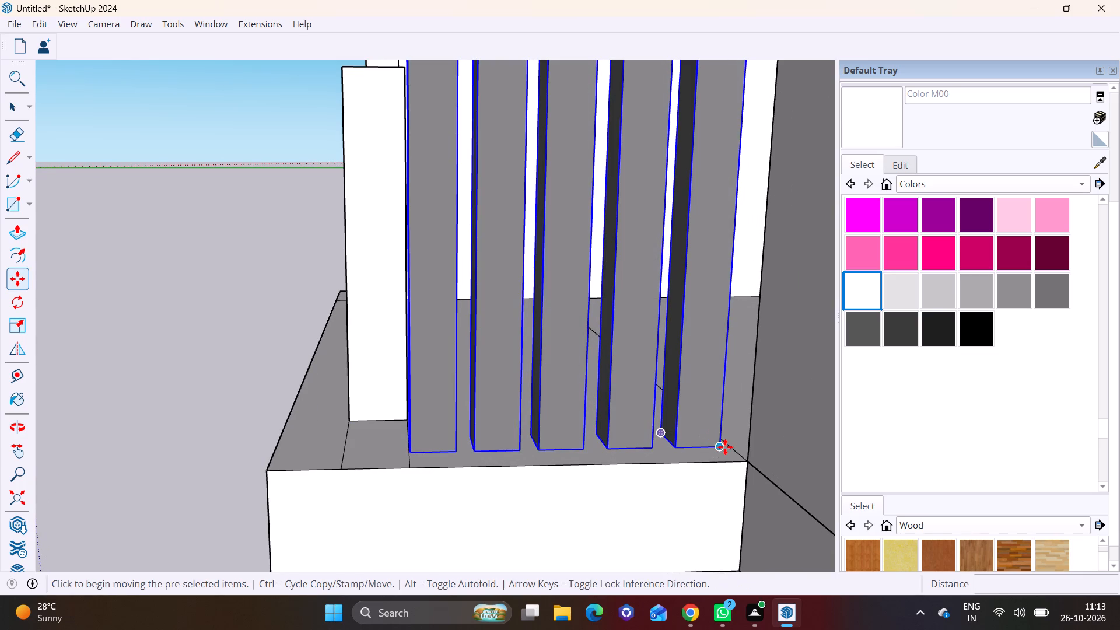
{"action": "left_click", "coordinate": [725, 447]}
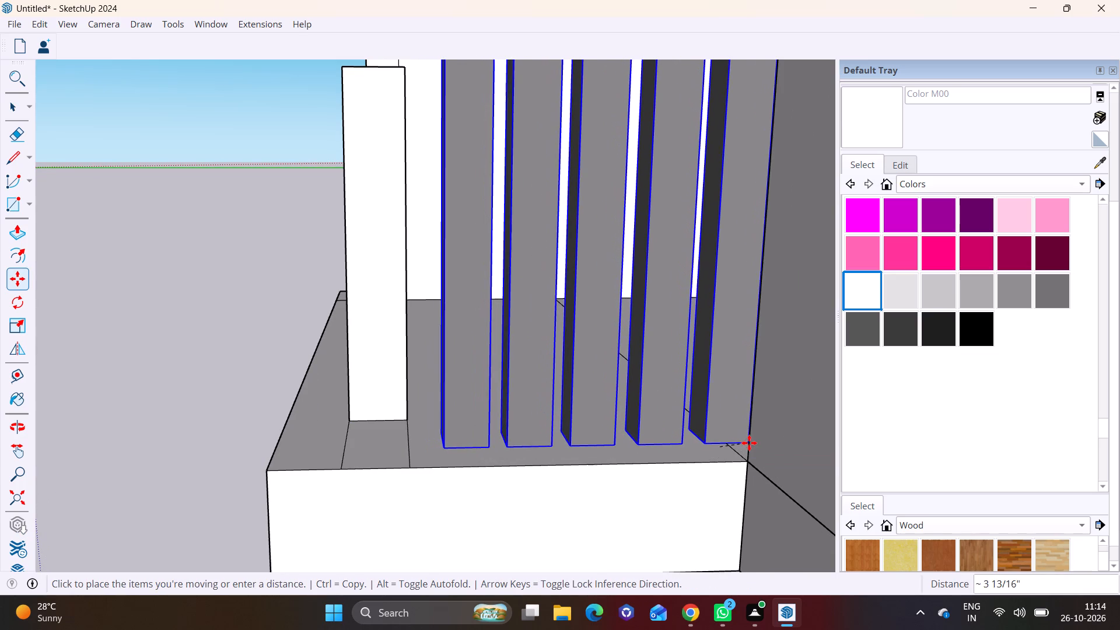
{"action": "left_click", "coordinate": [747, 446]}
{"action": "key", "text": "space"}
Copy the ground-level slim post nearest the parapet about 7 15/16" toward the parapet.
{"action": "left_click", "coordinate": [464, 442]}
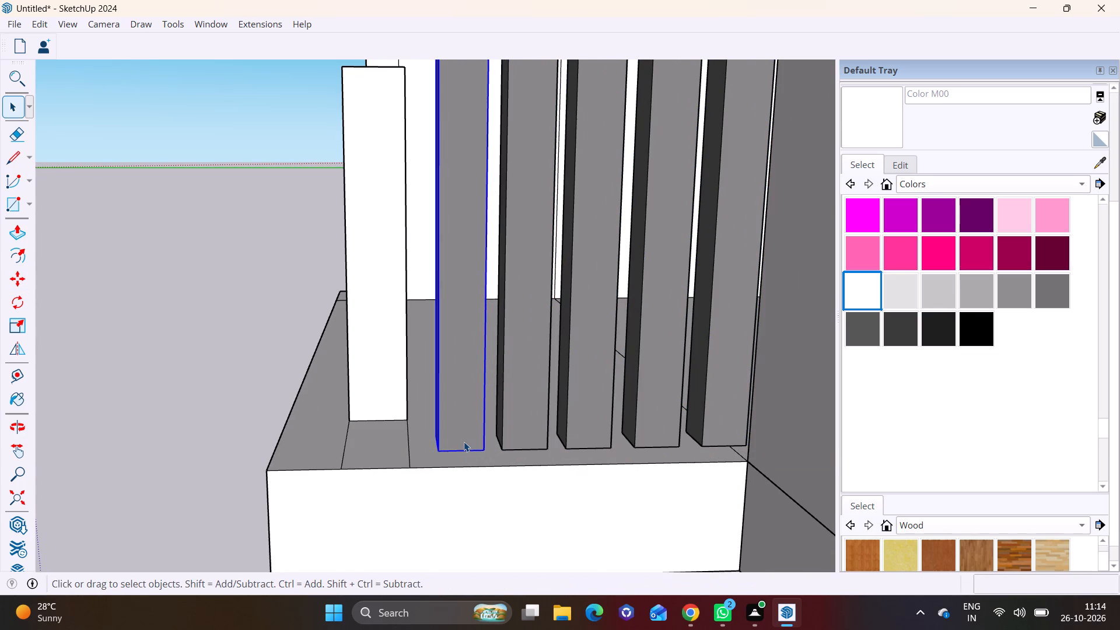
{"action": "key", "text": "m"}
{"action": "left_click", "coordinate": [480, 446]}
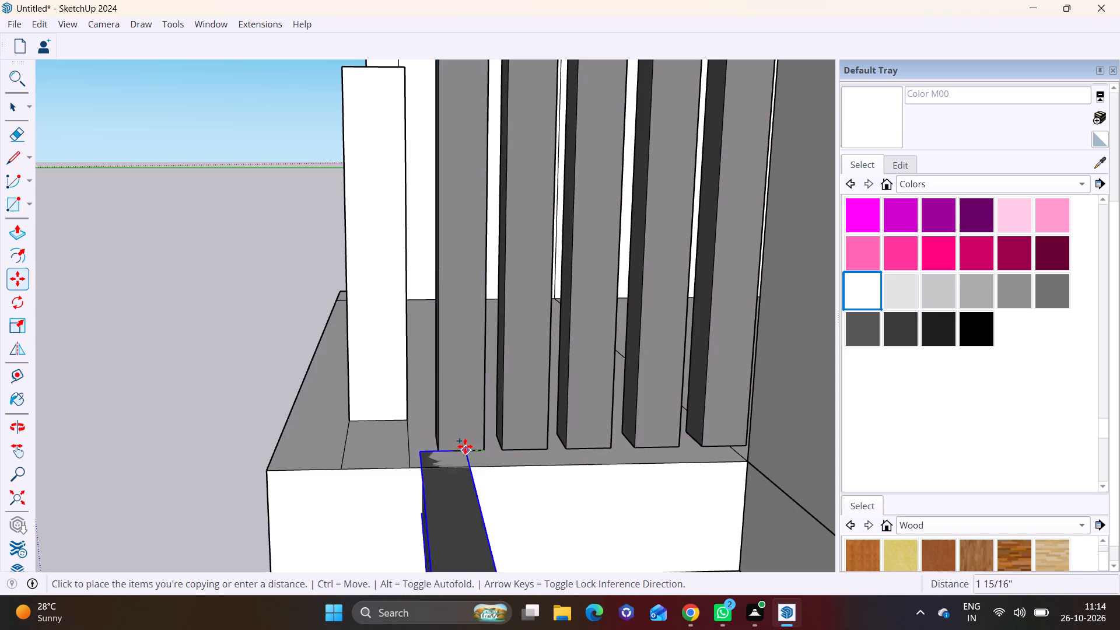
{"action": "left_click", "coordinate": [405, 450]}
{"action": "key", "text": "space"}
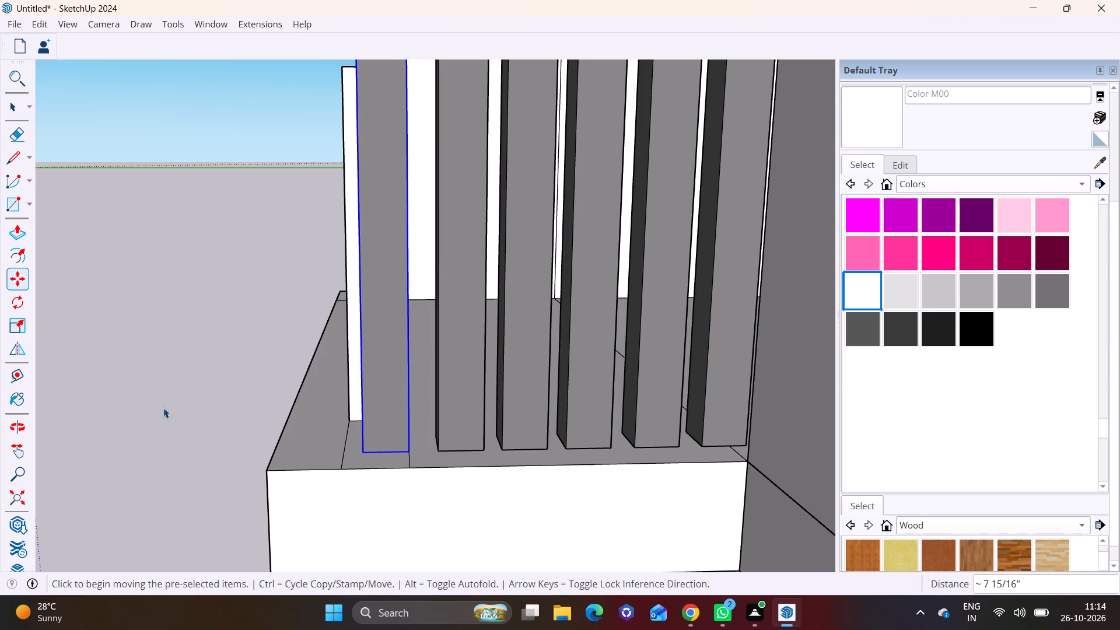
{"action": "left_click", "coordinate": [155, 398]}
Examine the ground-level post row and the balconies above it from outside the building.
{"action": "scroll", "coordinate": [204, 429], "scroll_direction": "down", "scroll_amount": 20}
{"action": "scroll", "coordinate": [204, 429], "scroll_direction": "down", "scroll_amount": 5}
{"action": "middle_click_drag", "start_coordinate": [143, 359], "coordinate": [171, 370], "text": "shift"}
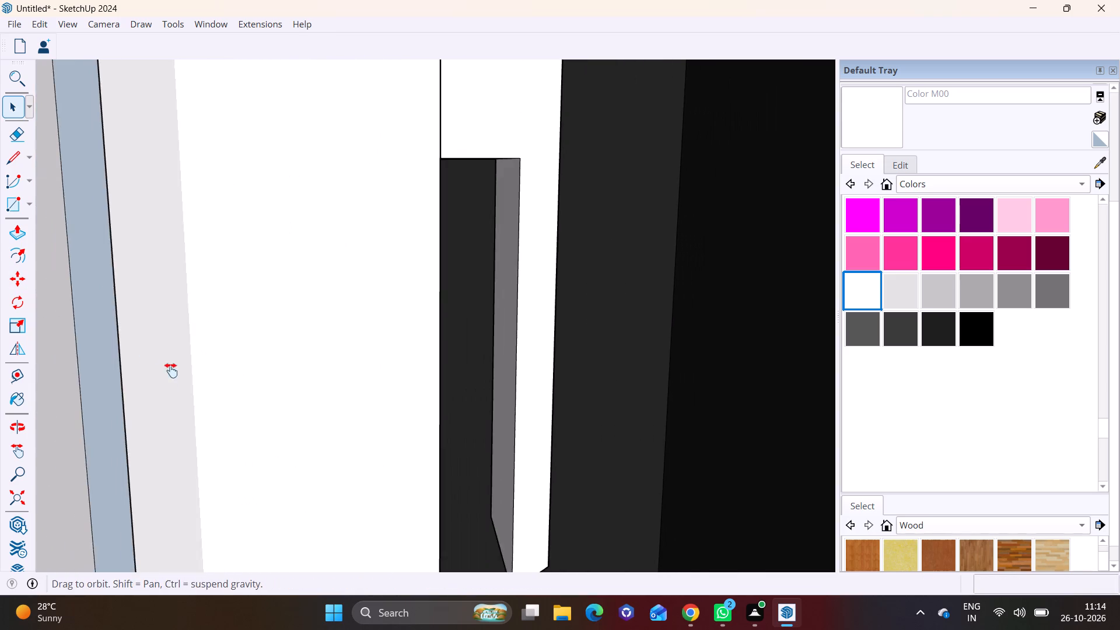
{"action": "middle_click_drag", "start_coordinate": [171, 370], "coordinate": [687, 373], "text": "shift"}
{"action": "scroll", "coordinate": [206, 385], "scroll_direction": "down", "scroll_amount": 1}
{"action": "middle_click_drag", "start_coordinate": [218, 387], "coordinate": [571, 353], "text": "shift"}
{"action": "scroll", "coordinate": [411, 358], "scroll_direction": "down", "scroll_amount": 9}
{"action": "middle_click_drag", "start_coordinate": [383, 373], "coordinate": [484, 369]}
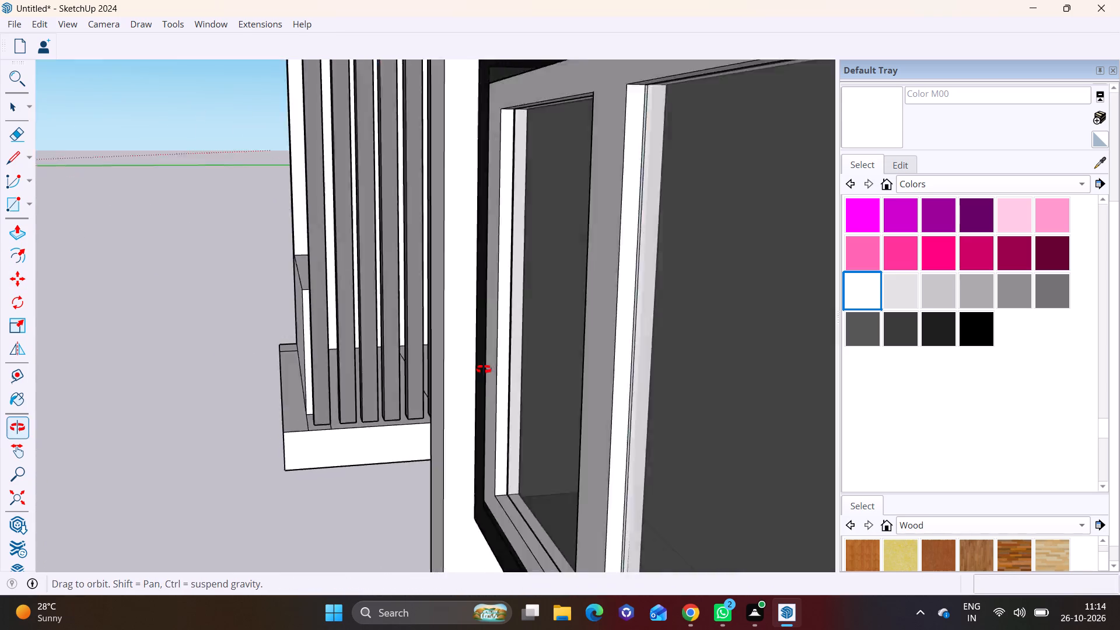
{"action": "middle_click_drag", "start_coordinate": [484, 369], "coordinate": [644, 324]}
{"action": "scroll", "coordinate": [295, 346], "scroll_direction": "down", "scroll_amount": 8}
{"action": "middle_click_drag", "start_coordinate": [291, 360], "coordinate": [316, 475], "text": "shift"}
{"action": "scroll", "coordinate": [334, 400], "scroll_direction": "down", "scroll_amount": 4}
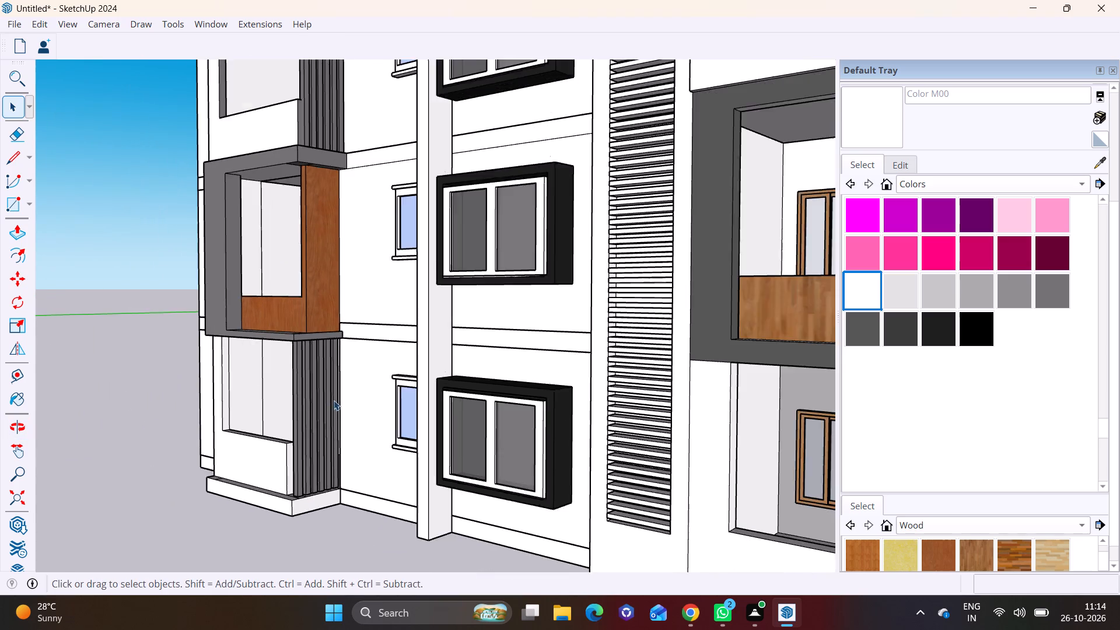
{"action": "scroll", "coordinate": [334, 400], "scroll_direction": "down", "scroll_amount": 2}
{"action": "middle_click_drag", "start_coordinate": [299, 431], "coordinate": [377, 408]}
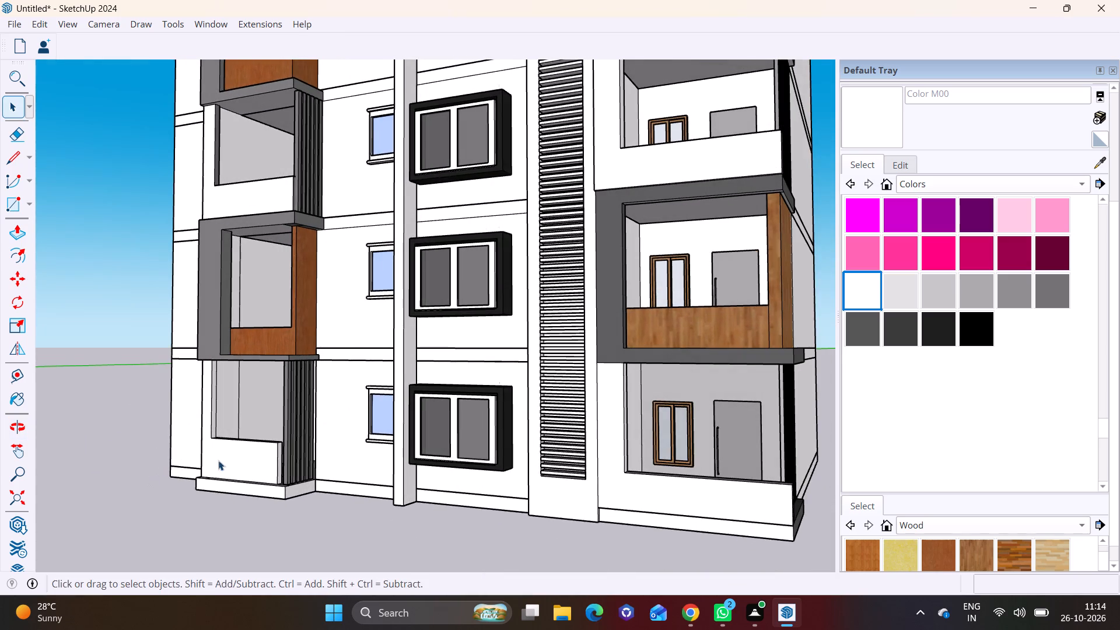
{"action": "middle_click_drag", "start_coordinate": [255, 459], "coordinate": [240, 404]}
{"action": "middle_click_drag", "start_coordinate": [229, 371], "coordinate": [215, 494], "text": "shift"}
{"action": "middle_click_drag", "start_coordinate": [226, 366], "coordinate": [226, 444], "text": "shift"}
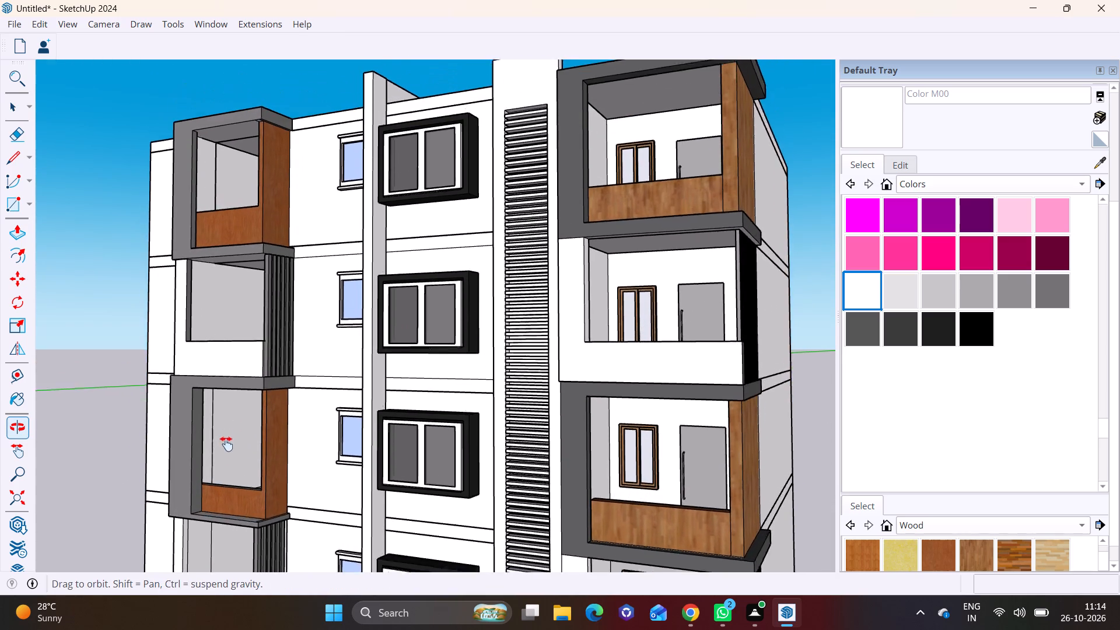
{"action": "middle_click_drag", "start_coordinate": [226, 444], "coordinate": [226, 470], "text": "shift"}
Sample the gray Color M05 from the wood-clad balcony's frame and paint the ground-level platform's outer vertical faces with it.
{"action": "scroll", "coordinate": [226, 470], "scroll_direction": "up", "scroll_amount": 1}
{"action": "middle_click_drag", "start_coordinate": [243, 474], "coordinate": [284, 325], "text": "shift"}
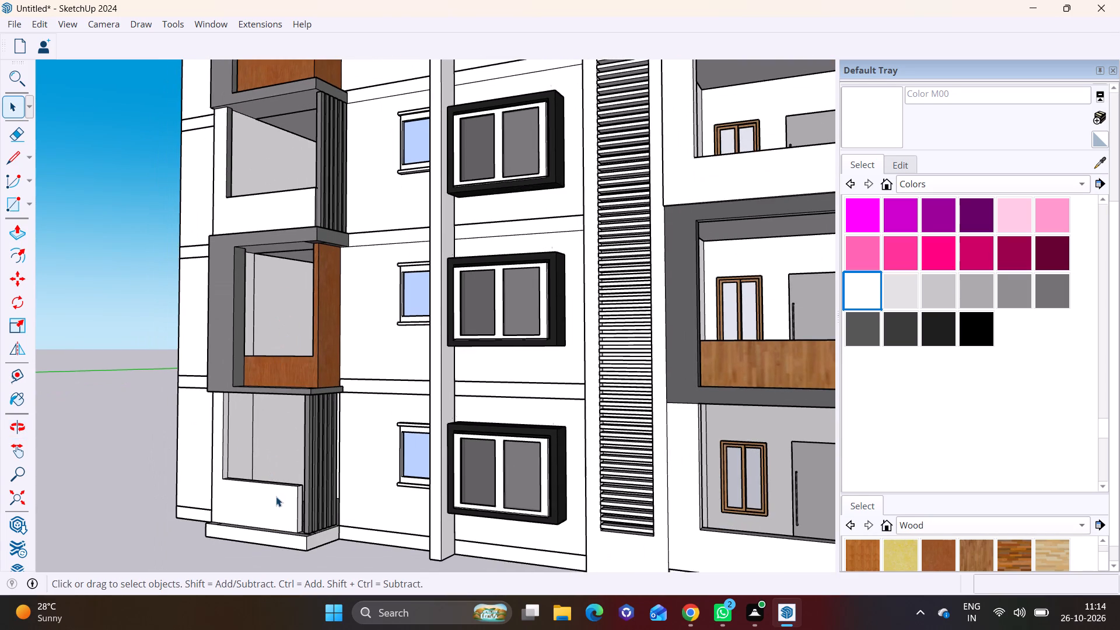
{"action": "scroll", "coordinate": [276, 496], "scroll_direction": "up", "scroll_amount": 1}
{"action": "middle_click_drag", "start_coordinate": [275, 495], "coordinate": [280, 396], "text": "shift"}
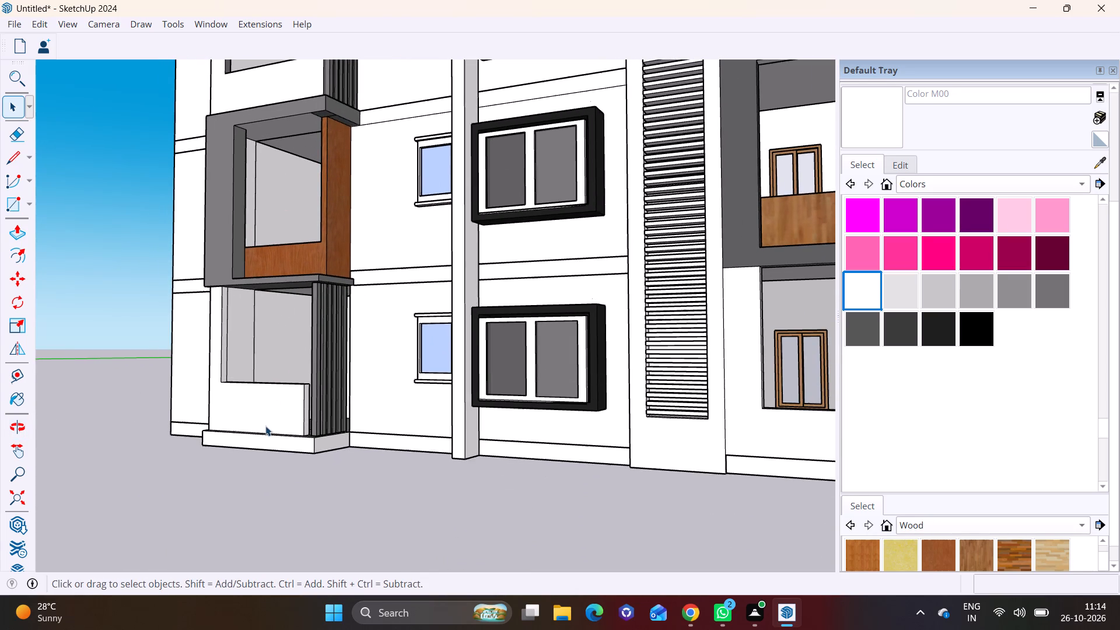
{"action": "left_click", "coordinate": [268, 443]}
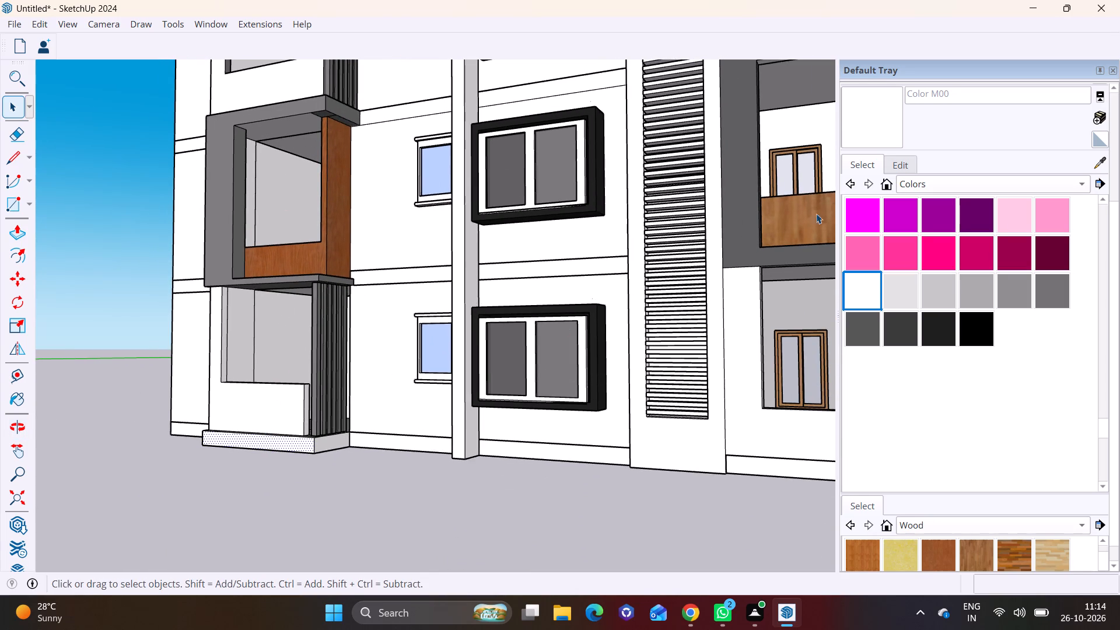
{"action": "left_click", "coordinate": [228, 246]}
{"action": "key", "text": "space"}
{"action": "left_click", "coordinate": [146, 250]}
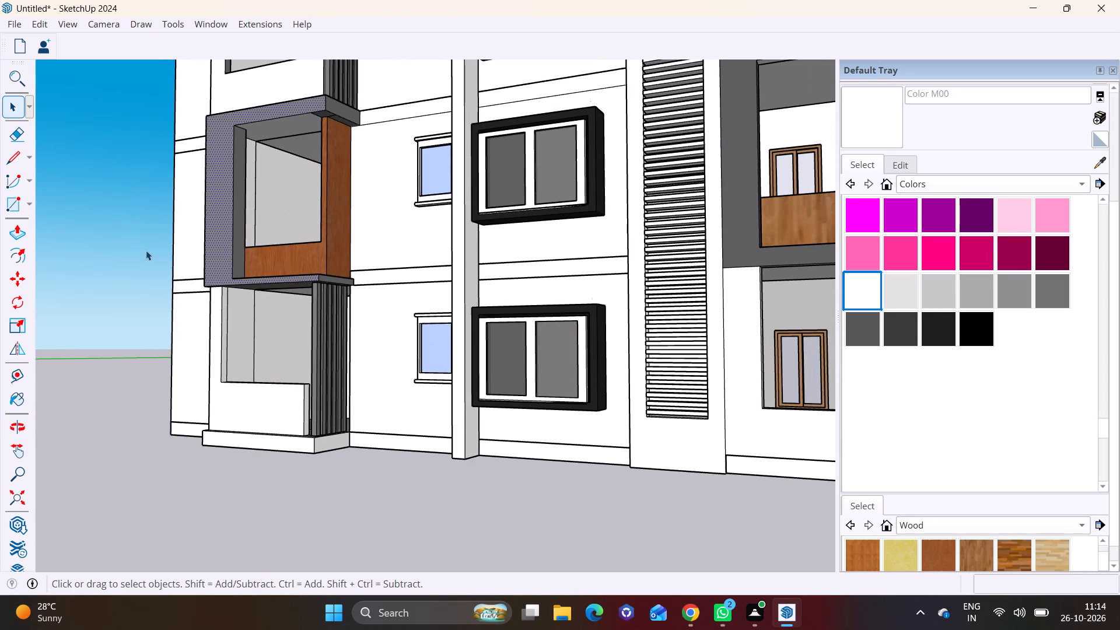
{"action": "left_click", "coordinate": [1098, 163]}
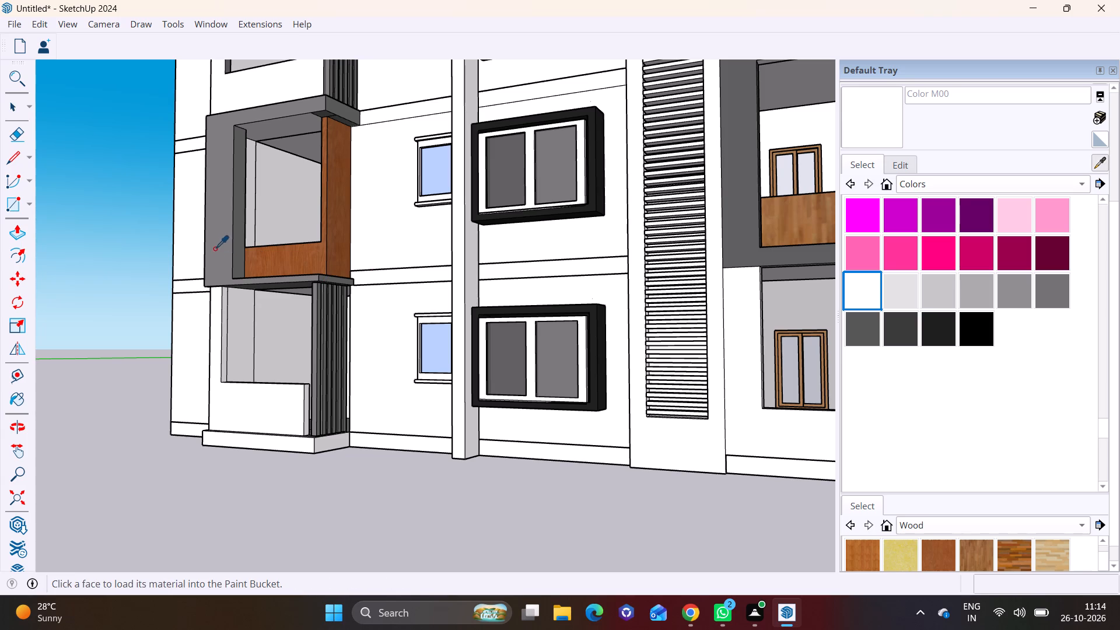
{"action": "left_click", "coordinate": [214, 246]}
{"action": "scroll", "coordinate": [265, 421], "scroll_direction": "up", "scroll_amount": 4}
{"action": "left_click", "coordinate": [287, 452]}
{"action": "left_click", "coordinate": [360, 456]}
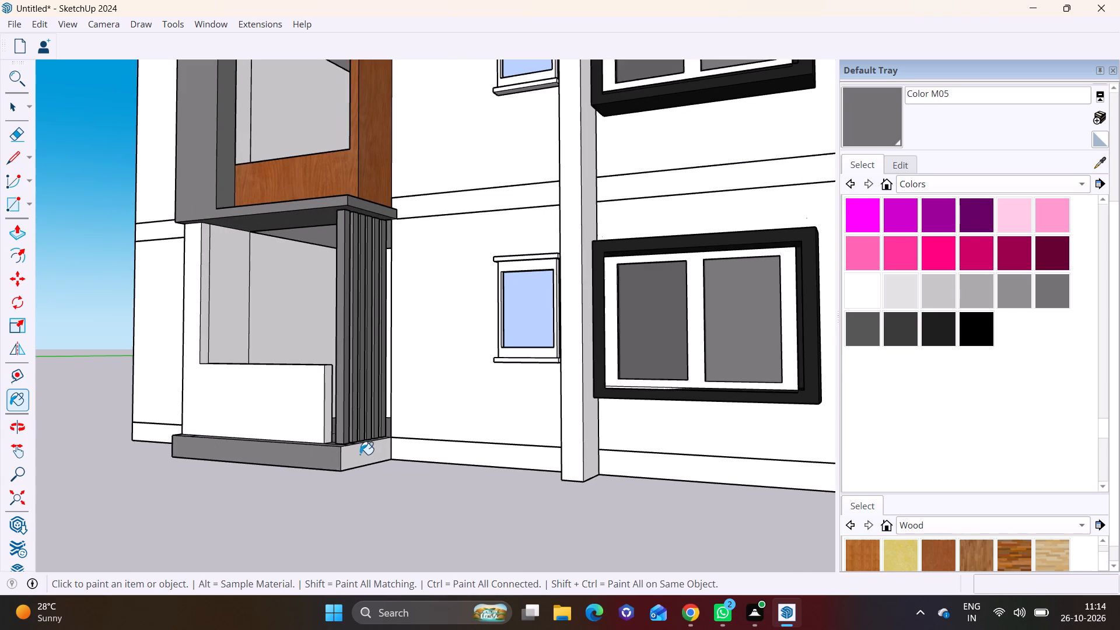
{"action": "middle_click_drag", "start_coordinate": [78, 402], "coordinate": [374, 440]}
{"action": "left_click", "coordinate": [240, 492]}
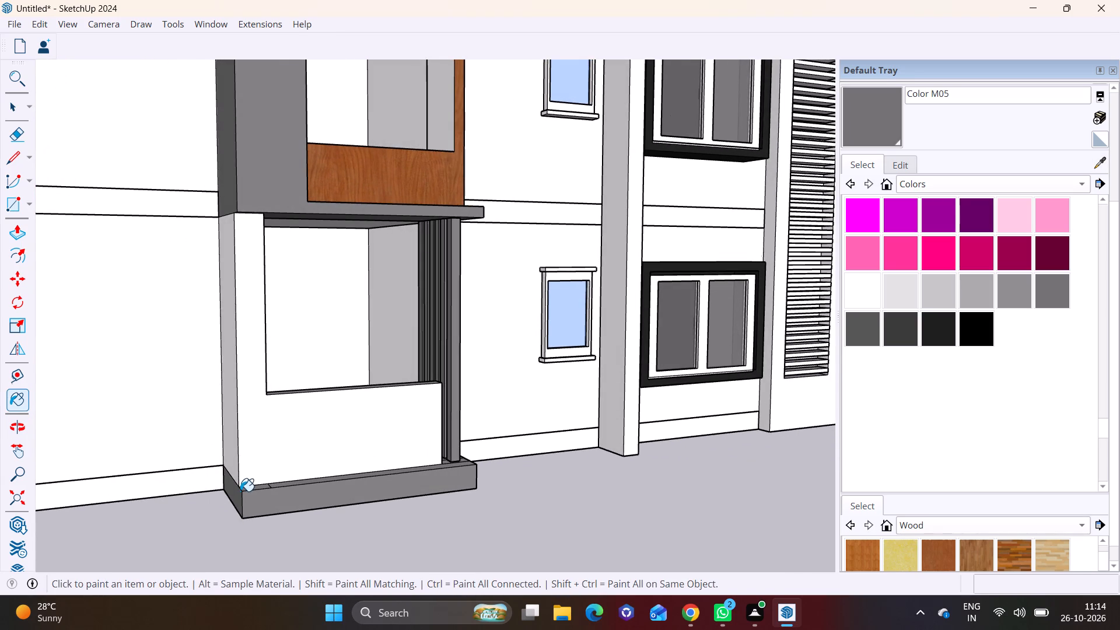
Delete the stray short edge across the top of the ground-level platform in front of the parapet.
{"action": "scroll", "coordinate": [259, 489], "scroll_direction": "up", "scroll_amount": 12}
{"action": "key", "text": "space"}
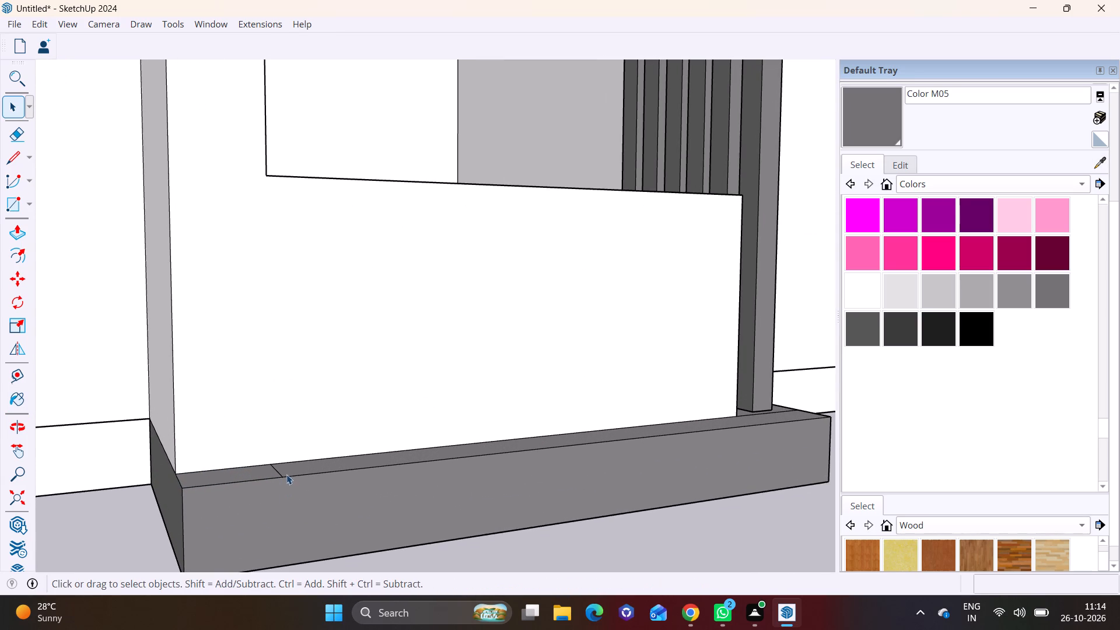
{"action": "left_click", "coordinate": [280, 471]}
{"action": "key", "text": "Delete"}
{"action": "scroll", "coordinate": [264, 504], "scroll_direction": "down", "scroll_amount": 1}
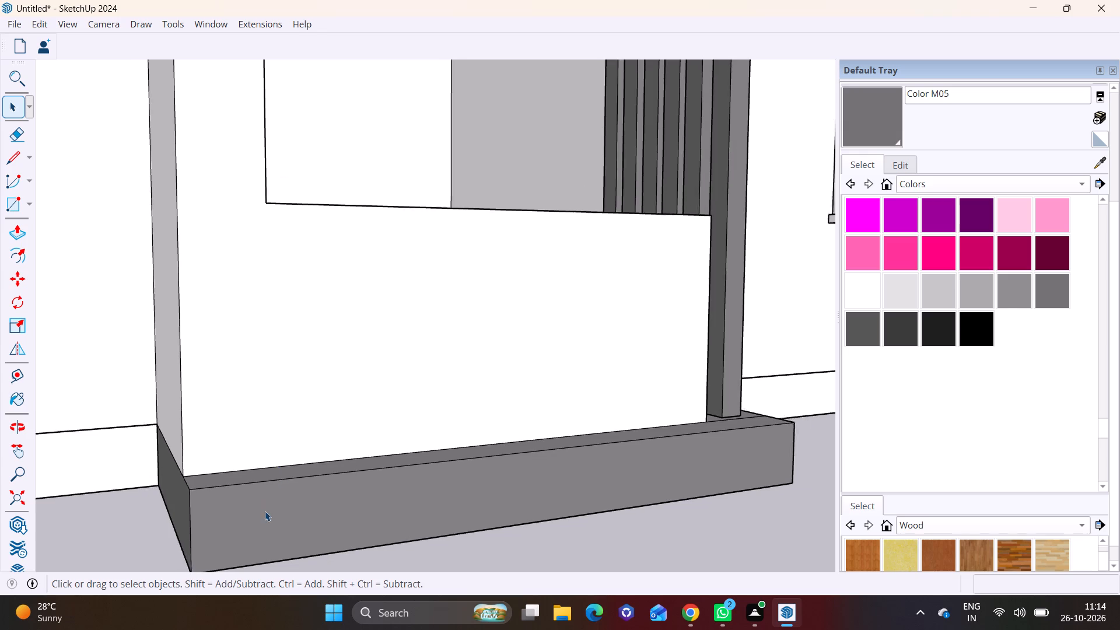
Sample the gray Color M05 from the lower wood-clad balcony's frame and paint the white upper faces of its bottom ledge.
{"action": "scroll", "coordinate": [265, 511], "scroll_direction": "down", "scroll_amount": 15}
{"action": "middle_click_drag", "start_coordinate": [330, 258], "coordinate": [94, 520]}
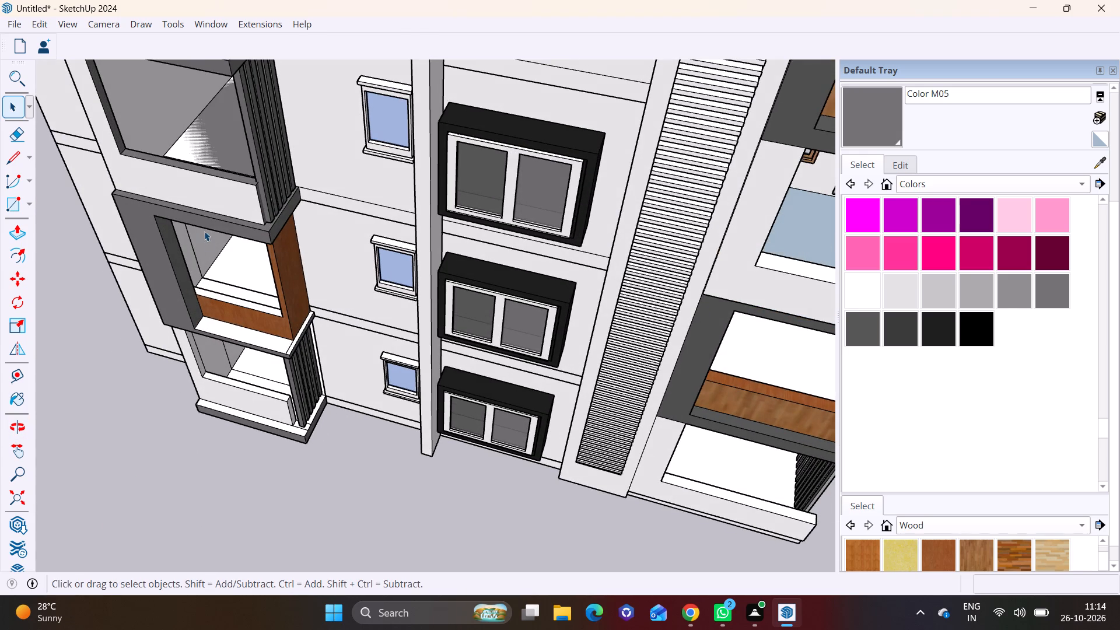
{"action": "scroll", "coordinate": [257, 331], "scroll_direction": "up", "scroll_amount": 7}
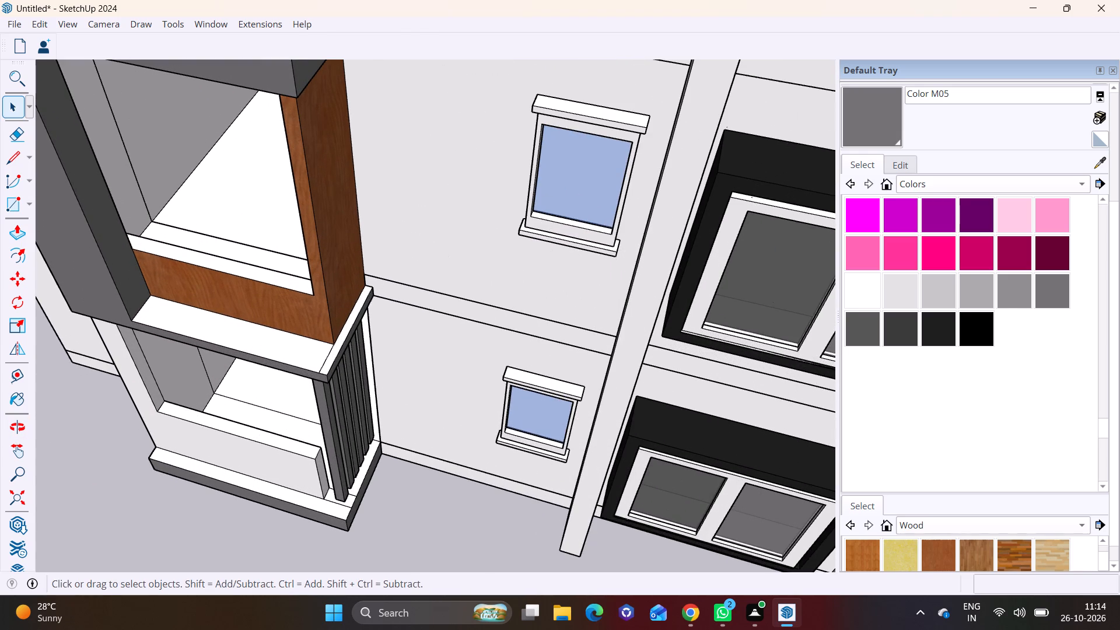
{"action": "left_click", "coordinate": [1099, 163]}
{"action": "left_click", "coordinate": [123, 264]}
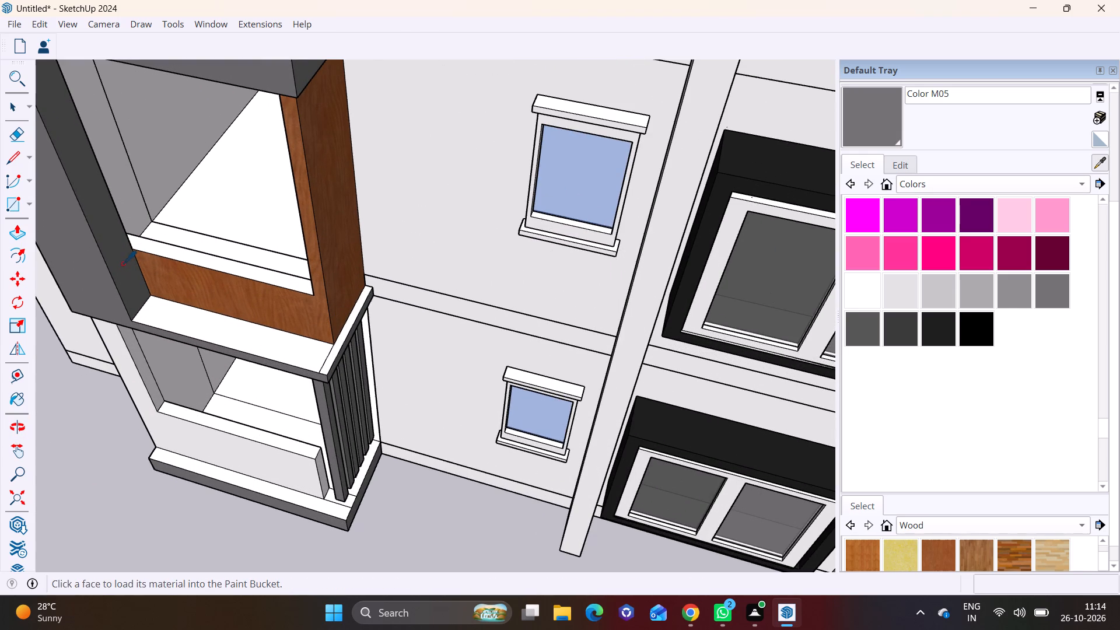
{"action": "left_click", "coordinate": [180, 321]}
{"action": "left_click", "coordinate": [333, 348]}
{"action": "left_click", "coordinate": [338, 350]}
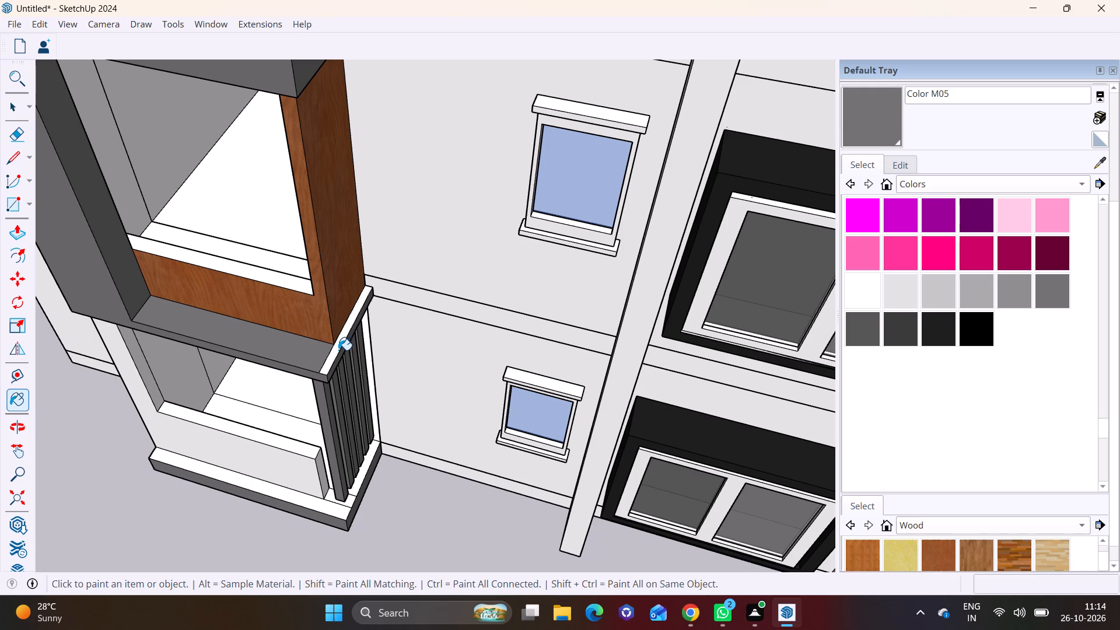
{"action": "scroll", "coordinate": [339, 339], "scroll_direction": "up", "scroll_amount": 1}
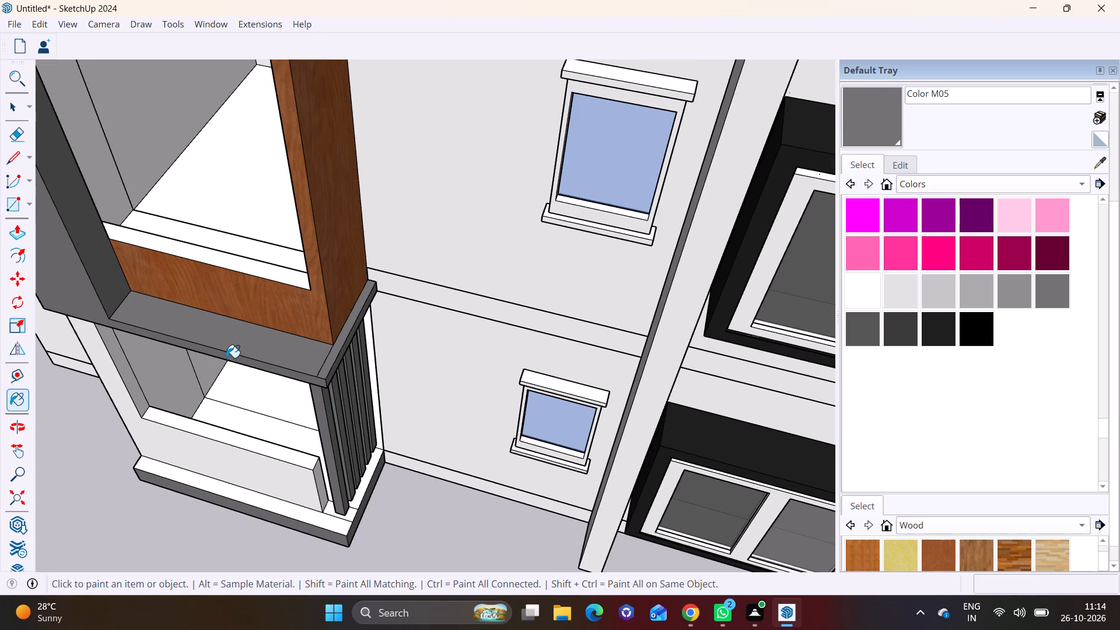
Delete the stray vertical edge on the wall inside the ground-level balcony opening, below the wood-clad balcony.
{"action": "scroll", "coordinate": [226, 358], "scroll_direction": "down", "scroll_amount": 6}
{"action": "middle_click_drag", "start_coordinate": [249, 387], "coordinate": [303, 481], "text": "shift"}
{"action": "scroll", "coordinate": [247, 336], "scroll_direction": "down", "scroll_amount": 3}
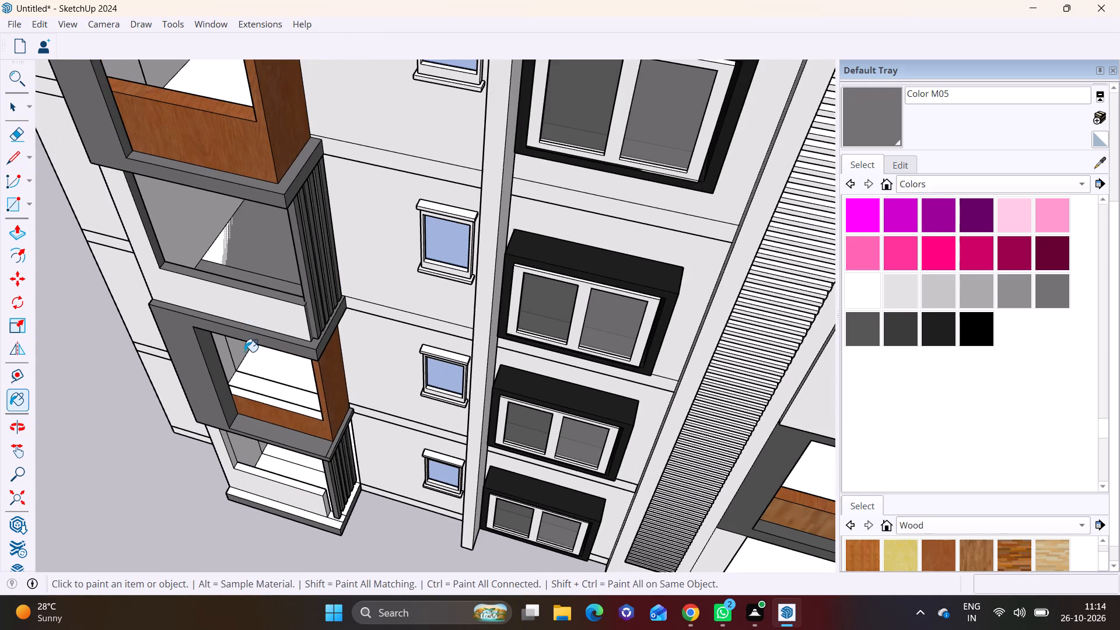
{"action": "middle_click_drag", "start_coordinate": [244, 356], "coordinate": [353, 176]}
{"action": "key", "text": "space"}
{"action": "scroll", "coordinate": [74, 383], "scroll_direction": "down", "scroll_amount": 4}
{"action": "scroll", "coordinate": [74, 389], "scroll_direction": "up", "scroll_amount": 1}
{"action": "scroll", "coordinate": [83, 420], "scroll_direction": "down", "scroll_amount": 7}
{"action": "middle_click_drag", "start_coordinate": [105, 412], "coordinate": [149, 248]}
{"action": "scroll", "coordinate": [181, 310], "scroll_direction": "up", "scroll_amount": 1}
{"action": "middle_click_drag", "start_coordinate": [187, 299], "coordinate": [206, 226]}
{"action": "scroll", "coordinate": [178, 331], "scroll_direction": "up", "scroll_amount": 8}
{"action": "middle_click_drag", "start_coordinate": [208, 288], "coordinate": [86, 309]}
{"action": "scroll", "coordinate": [166, 287], "scroll_direction": "up", "scroll_amount": 1}
{"action": "left_click", "coordinate": [202, 272]}
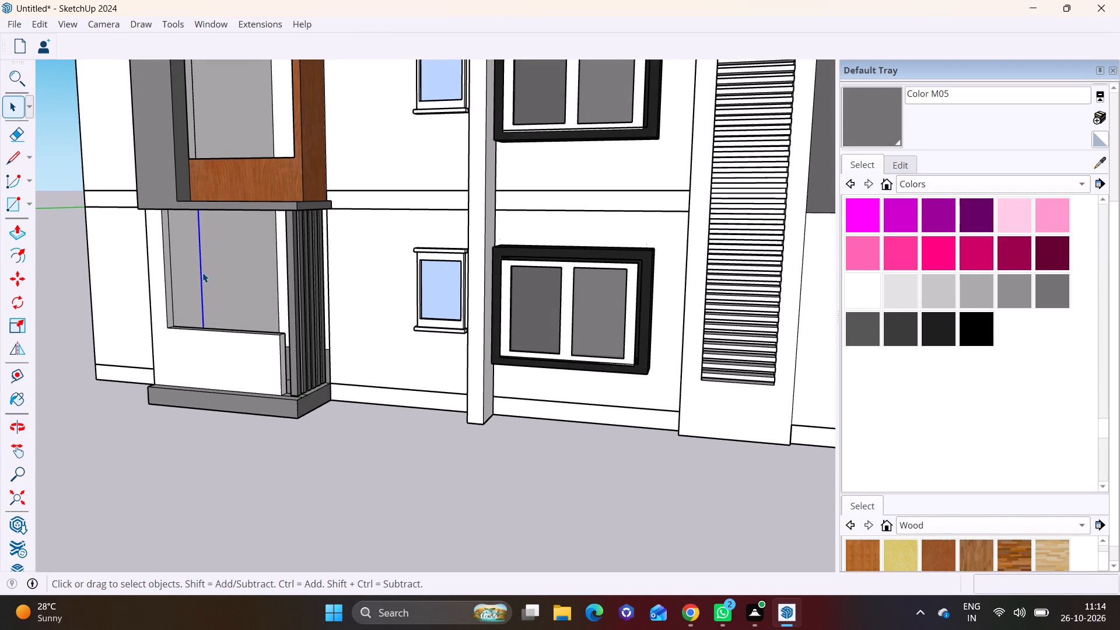
{"action": "key", "text": "Delete"}
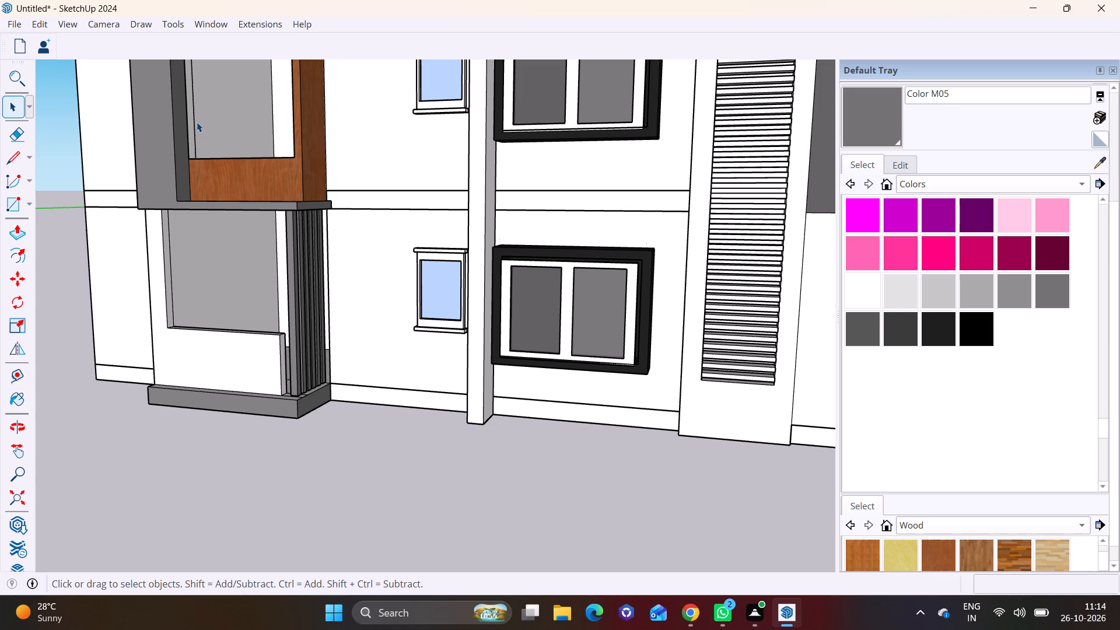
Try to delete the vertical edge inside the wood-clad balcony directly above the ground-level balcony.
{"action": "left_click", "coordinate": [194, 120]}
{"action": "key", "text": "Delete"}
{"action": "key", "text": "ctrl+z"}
Extend the ground-level parapet with Push/Pull by pulling its end face about 6 5/16" to the nearest slim post.
{"action": "scroll", "coordinate": [200, 228], "scroll_direction": "down", "scroll_amount": 3}
{"action": "middle_click_drag", "start_coordinate": [190, 264], "coordinate": [398, 242]}
{"action": "middle_click_drag", "start_coordinate": [261, 320], "coordinate": [192, 317]}
{"action": "scroll", "coordinate": [228, 339], "scroll_direction": "up", "scroll_amount": 2}
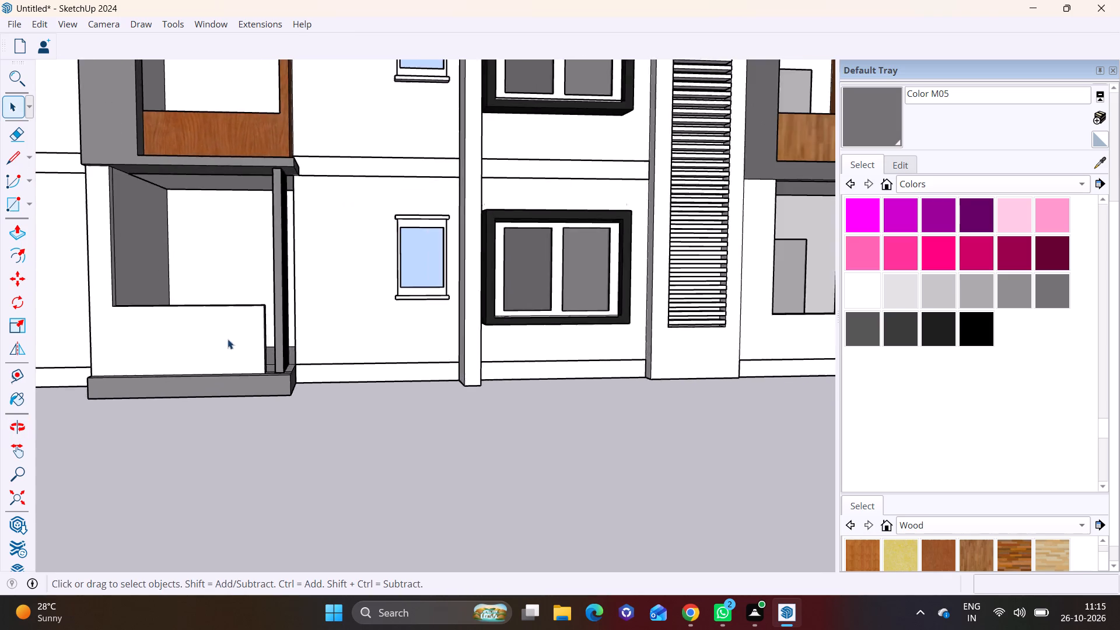
{"action": "scroll", "coordinate": [228, 339], "scroll_direction": "up", "scroll_amount": 5}
{"action": "middle_click_drag", "start_coordinate": [238, 346], "coordinate": [131, 379]}
{"action": "scroll", "coordinate": [239, 356], "scroll_direction": "up", "scroll_amount": 7}
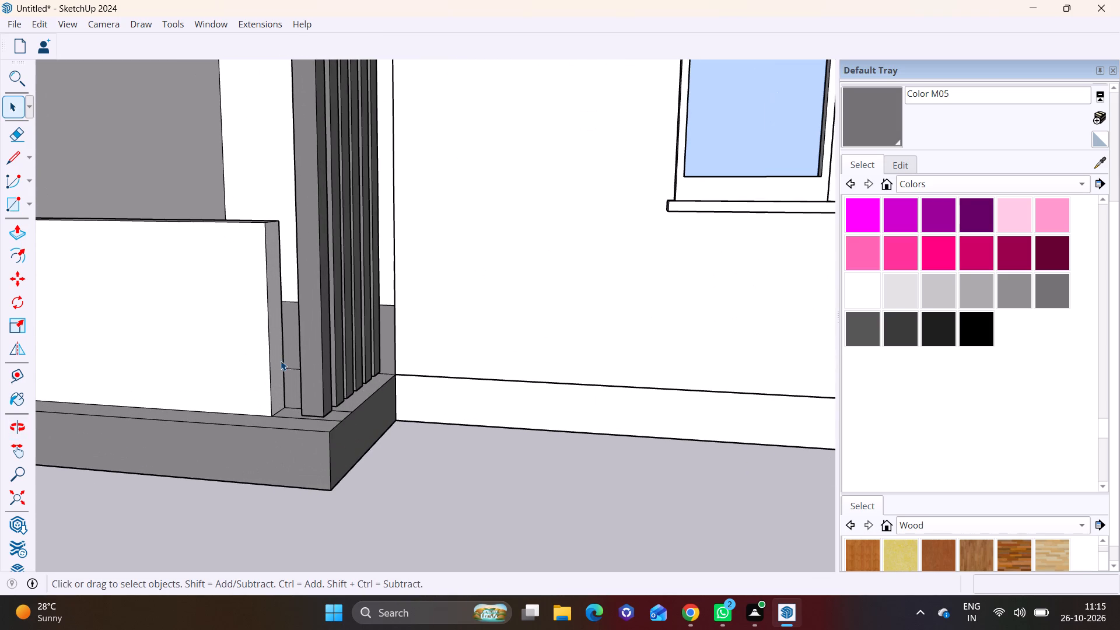
{"action": "left_click", "coordinate": [281, 360]}
{"action": "left_click", "coordinate": [13, 230]}
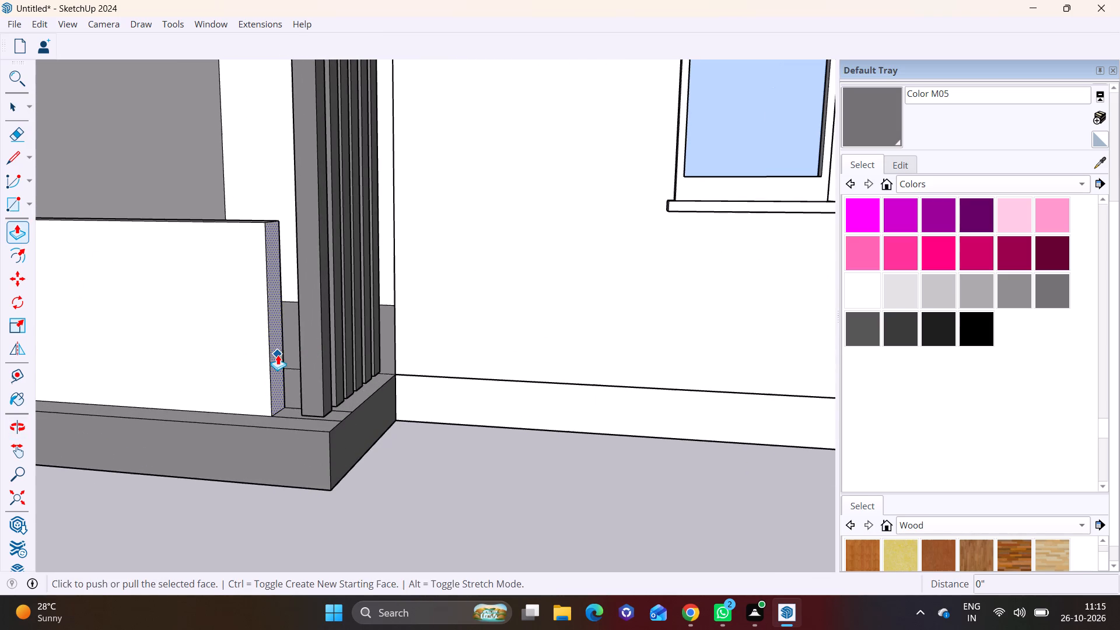
{"action": "left_click", "coordinate": [277, 355]}
{"action": "left_click", "coordinate": [306, 353]}
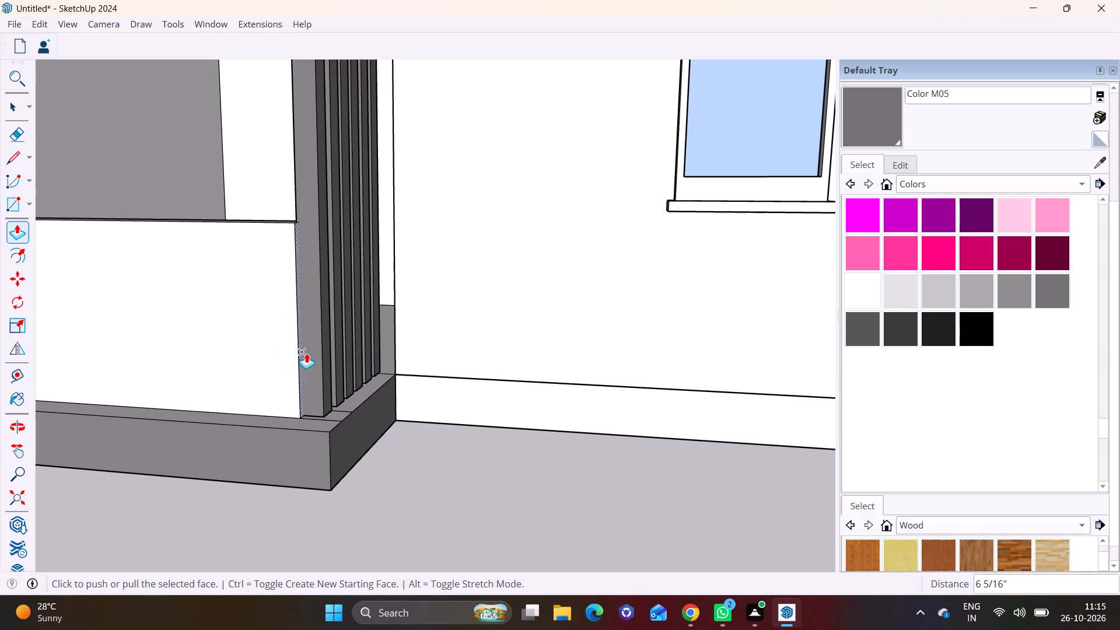
{"action": "key", "text": "space"}
{"action": "left_click", "coordinate": [390, 473]}
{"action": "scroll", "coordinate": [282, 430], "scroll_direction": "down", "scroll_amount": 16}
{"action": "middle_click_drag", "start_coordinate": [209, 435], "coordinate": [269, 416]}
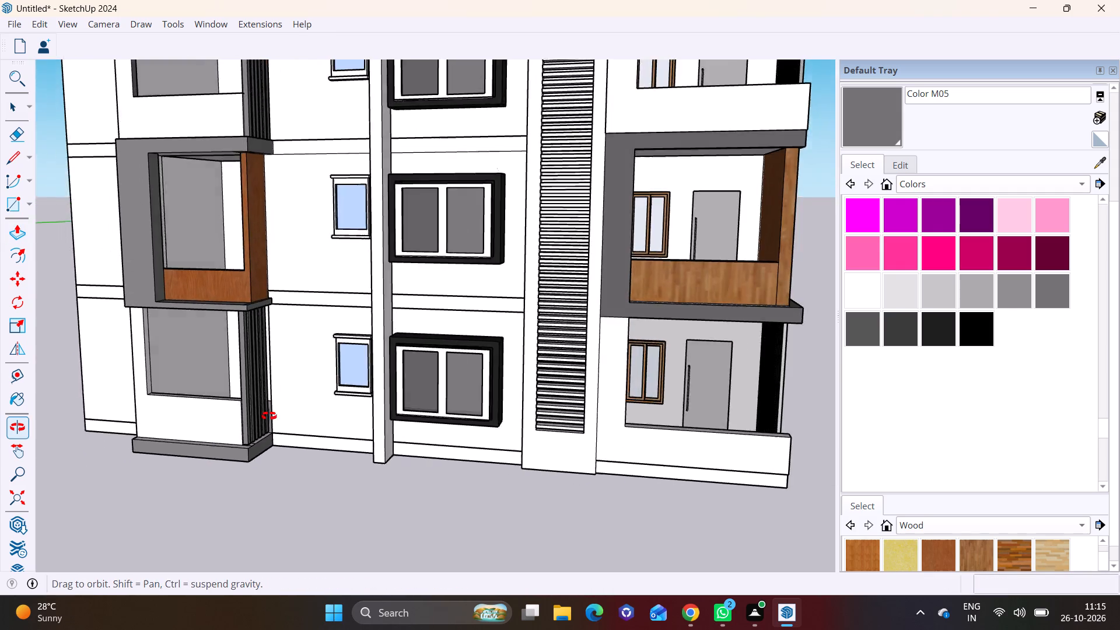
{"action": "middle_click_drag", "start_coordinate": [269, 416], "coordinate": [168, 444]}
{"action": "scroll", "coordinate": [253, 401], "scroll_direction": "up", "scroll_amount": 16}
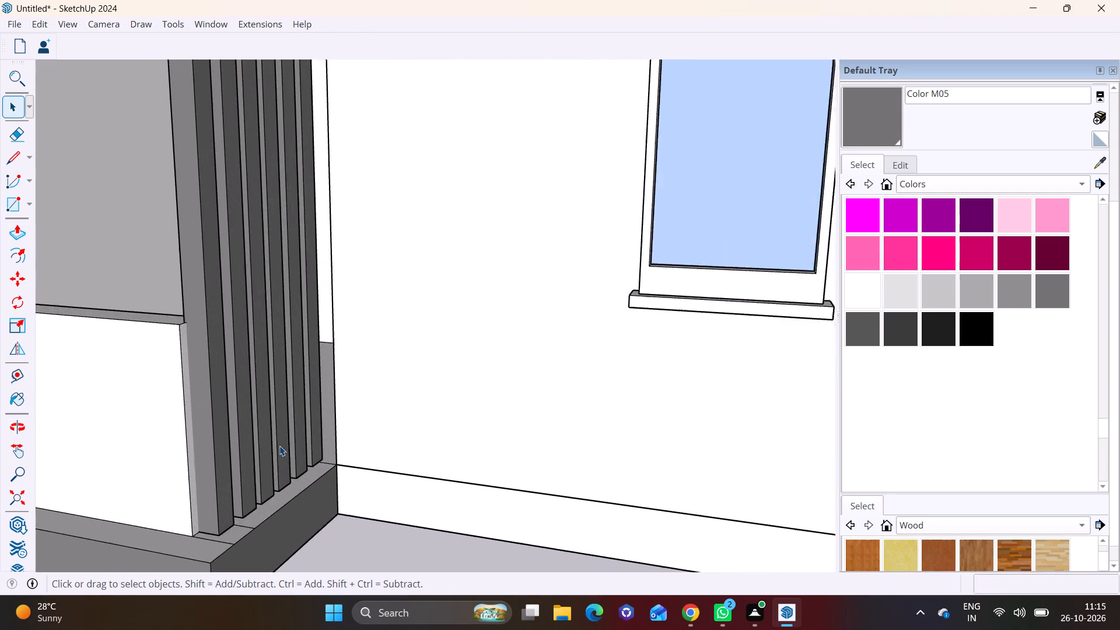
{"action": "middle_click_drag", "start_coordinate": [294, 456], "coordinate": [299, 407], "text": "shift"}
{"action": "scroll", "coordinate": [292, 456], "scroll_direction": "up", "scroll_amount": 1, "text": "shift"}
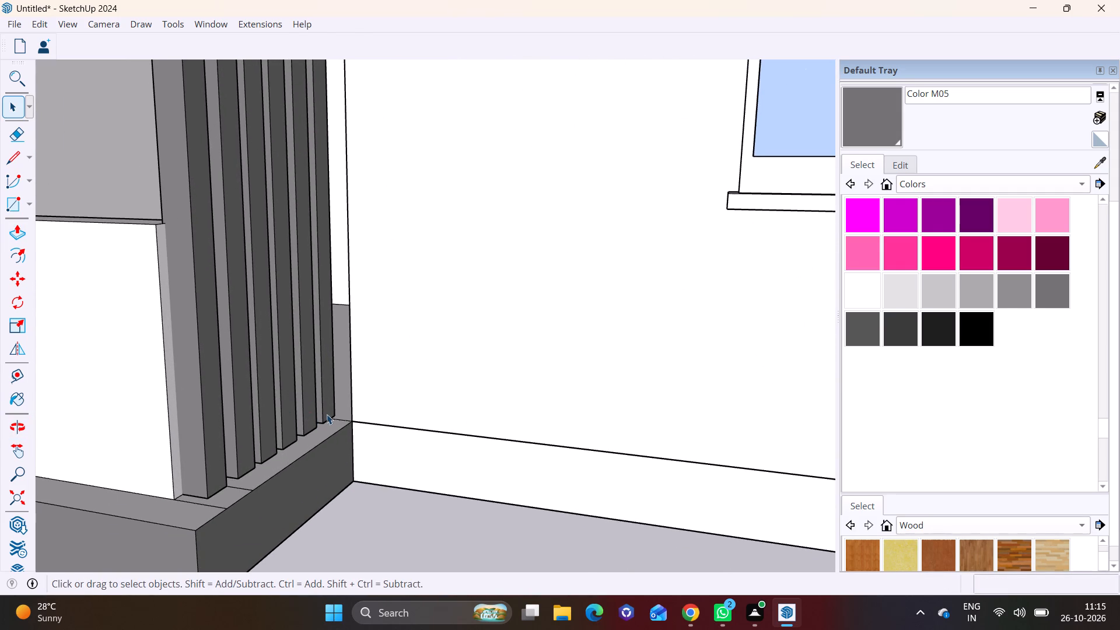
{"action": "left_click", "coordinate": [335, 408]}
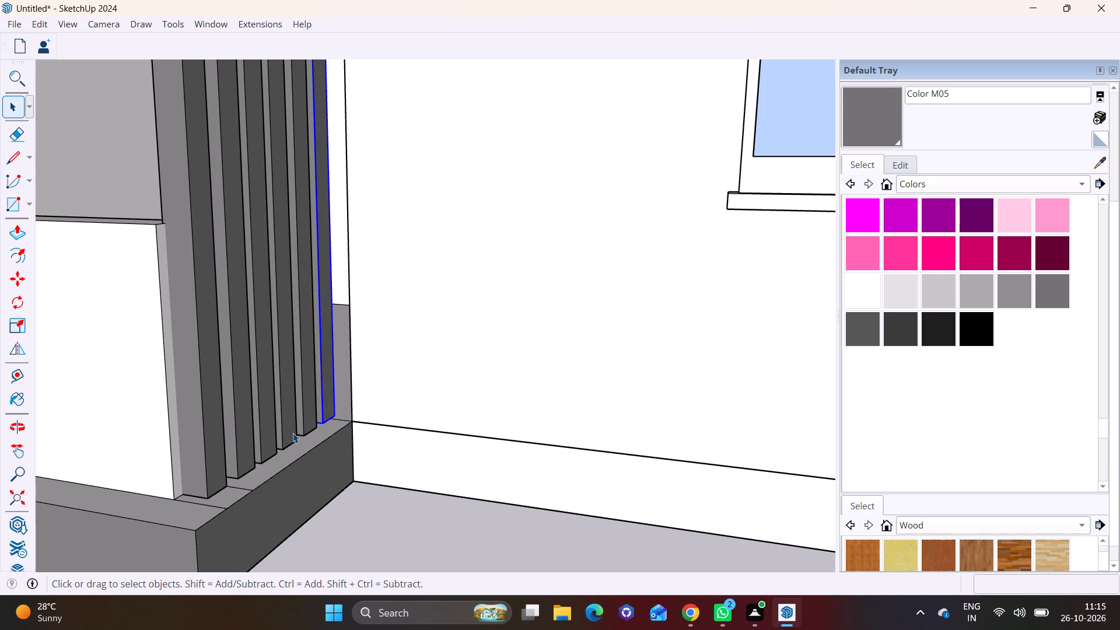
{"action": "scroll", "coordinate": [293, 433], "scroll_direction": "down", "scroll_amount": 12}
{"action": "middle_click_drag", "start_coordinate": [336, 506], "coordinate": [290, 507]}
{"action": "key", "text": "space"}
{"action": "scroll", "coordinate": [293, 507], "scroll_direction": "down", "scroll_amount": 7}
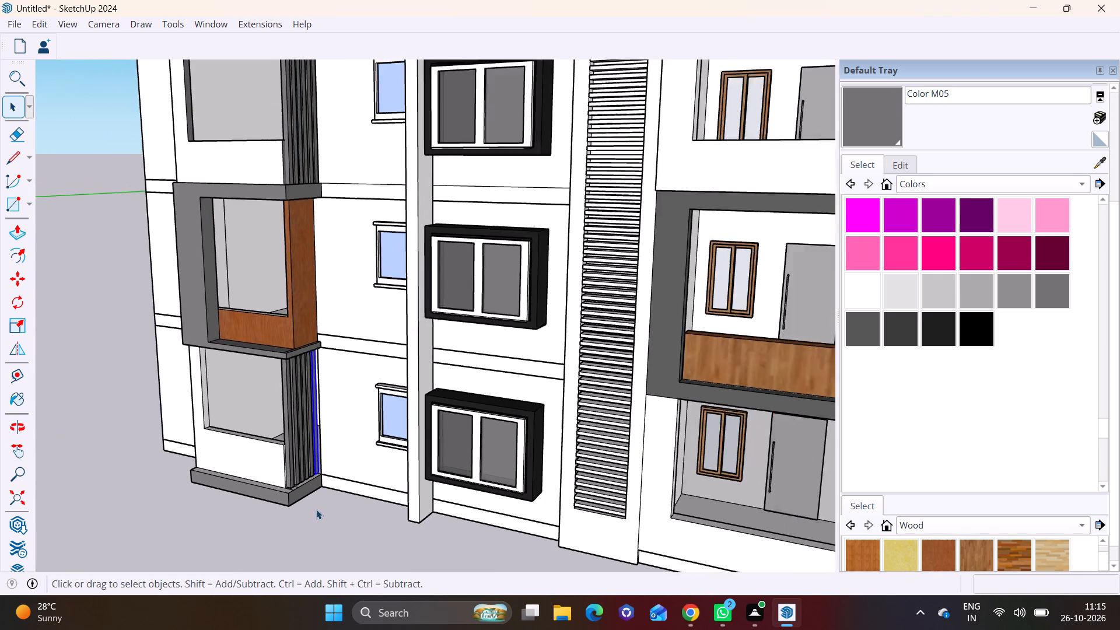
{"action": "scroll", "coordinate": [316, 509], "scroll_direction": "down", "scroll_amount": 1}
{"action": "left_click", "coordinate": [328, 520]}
Move the row of ground-level slim posts together toward the building wall so the end post meets the wall.
{"action": "scroll", "coordinate": [328, 520], "scroll_direction": "down", "scroll_amount": 1}
{"action": "middle_click_drag", "start_coordinate": [328, 520], "coordinate": [306, 429]}
{"action": "scroll", "coordinate": [304, 457], "scroll_direction": "up", "scroll_amount": 6}
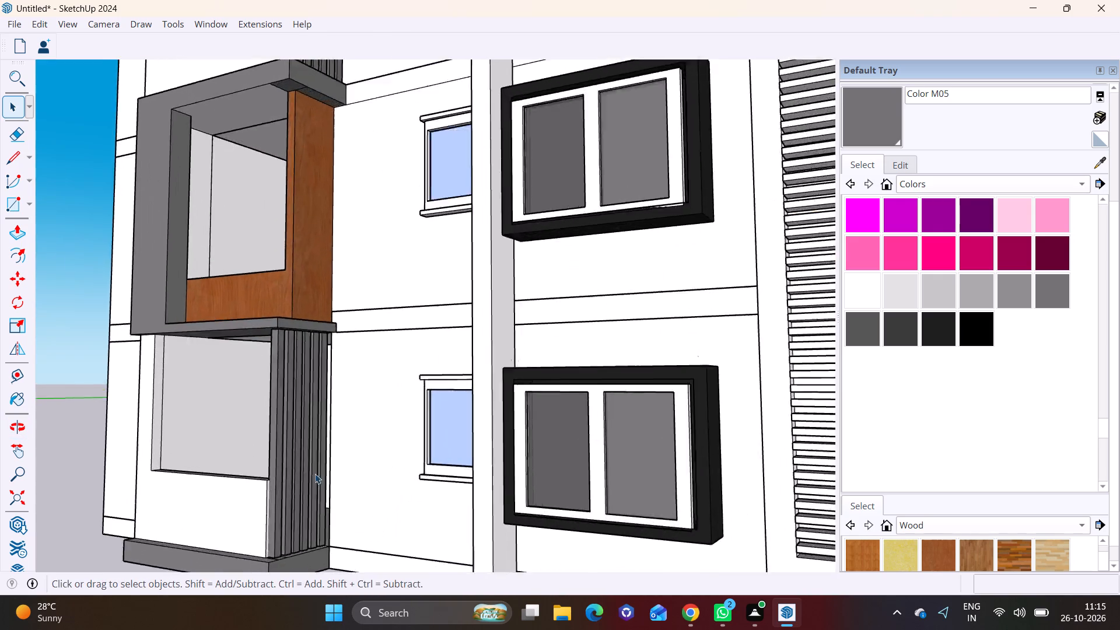
{"action": "scroll", "coordinate": [315, 474], "scroll_direction": "up", "scroll_amount": 6}
{"action": "middle_click_drag", "start_coordinate": [313, 491], "coordinate": [296, 392]}
{"action": "middle_click_drag", "start_coordinate": [299, 461], "coordinate": [250, 542]}
{"action": "scroll", "coordinate": [316, 498], "scroll_direction": "up", "scroll_amount": 8}
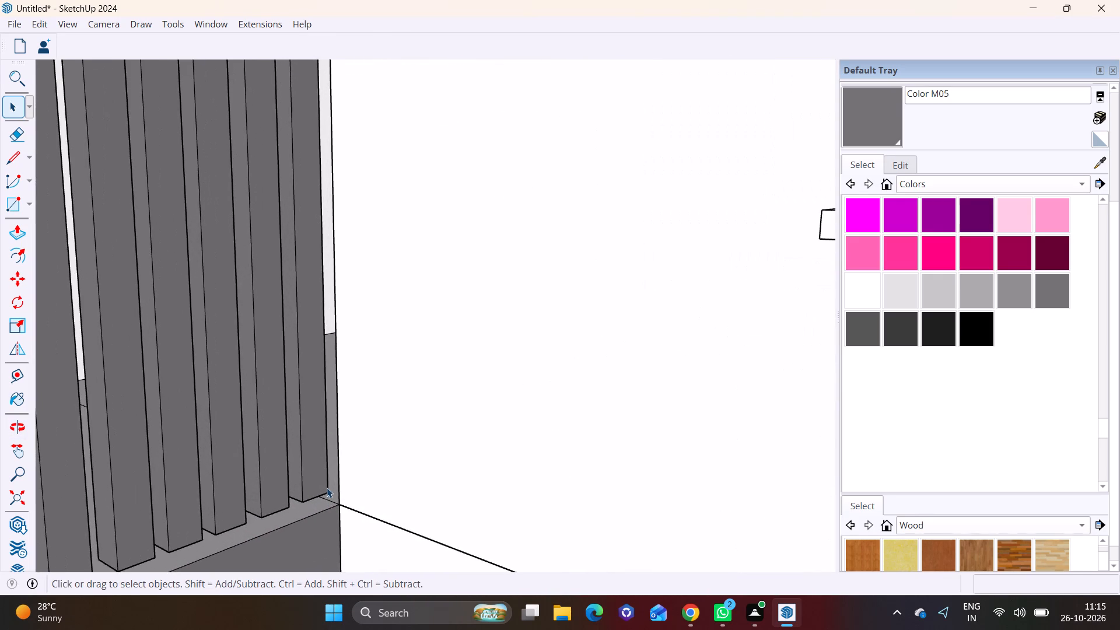
{"action": "left_click", "coordinate": [328, 484]}
{"action": "left_click", "coordinate": [265, 479], "text": "ctrl"}
{"action": "left_click", "coordinate": [204, 485], "text": "ctrl"}
{"action": "left_click", "coordinate": [179, 493], "text": "ctrl"}
{"action": "left_click", "coordinate": [99, 495], "text": "ctrl"}
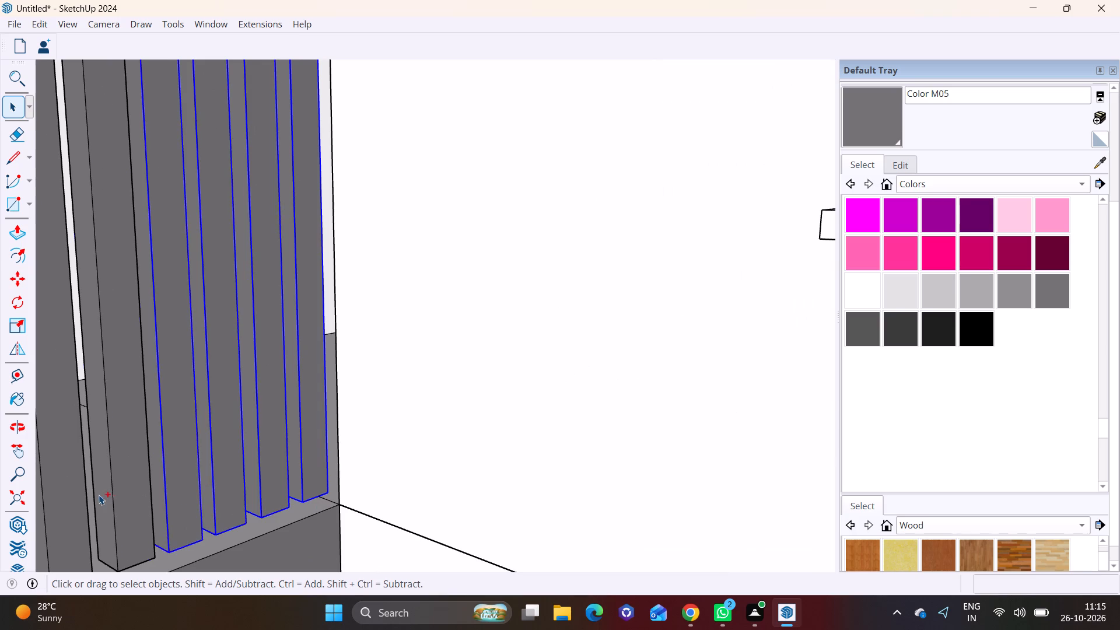
{"action": "scroll", "coordinate": [115, 492], "scroll_direction": "down", "scroll_amount": 6}
{"action": "left_click", "coordinate": [91, 503], "text": "ctrl"}
{"action": "scroll", "coordinate": [173, 489], "scroll_direction": "up", "scroll_amount": 6}
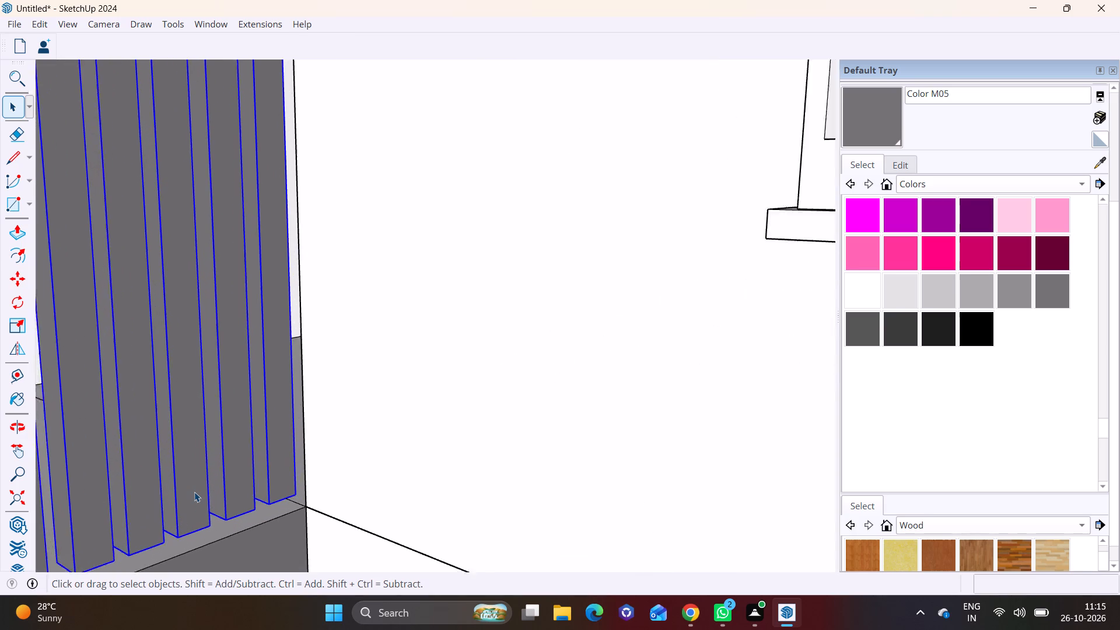
{"action": "scroll", "coordinate": [194, 492], "scroll_direction": "up", "scroll_amount": 1}
{"action": "key", "text": "m"}
{"action": "left_click", "coordinate": [316, 494]}
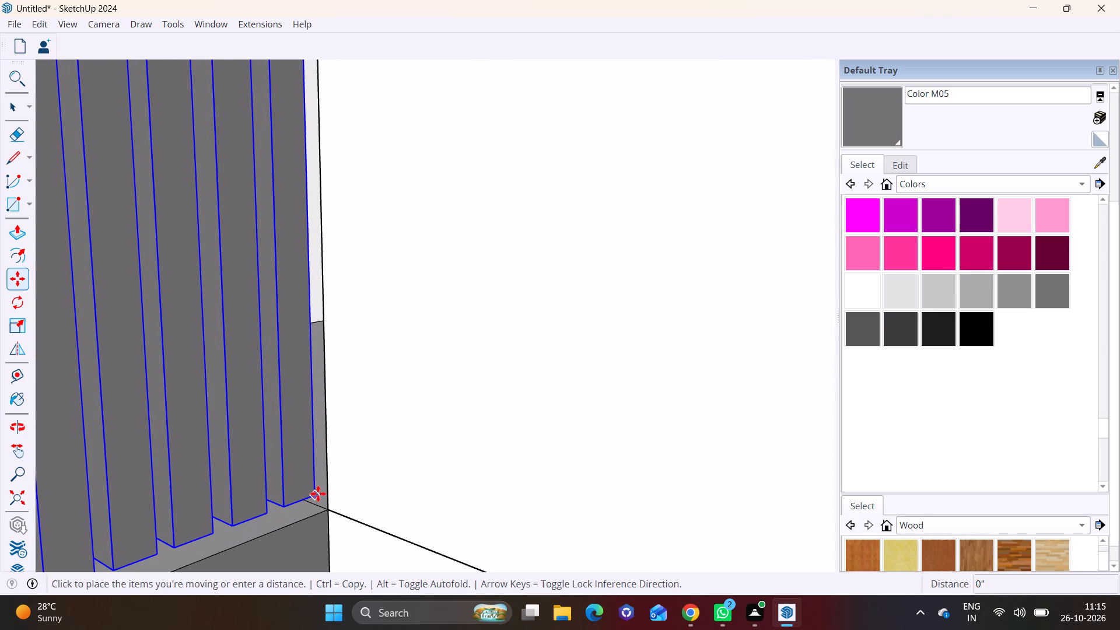
{"action": "left_click", "coordinate": [330, 501]}
{"action": "key", "text": "space"}
Examine the ground-level post row and parapet, and the building's whole front facade.
{"action": "scroll", "coordinate": [73, 469], "scroll_direction": "down", "scroll_amount": 5}
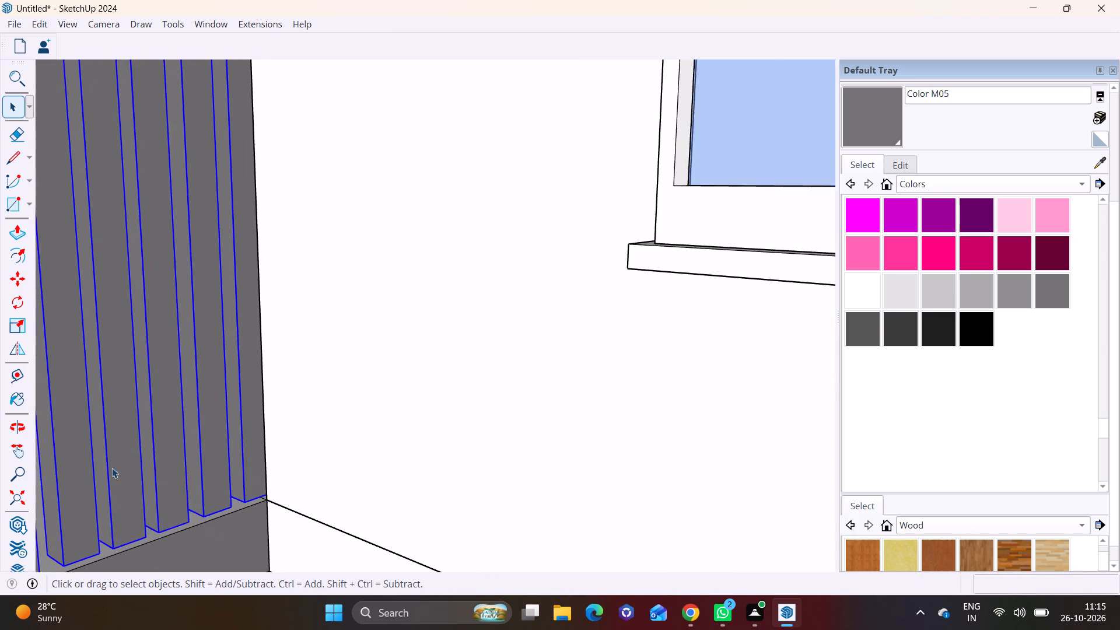
{"action": "scroll", "coordinate": [112, 468], "scroll_direction": "down", "scroll_amount": 17}
{"action": "middle_click_drag", "start_coordinate": [103, 481], "coordinate": [244, 391], "text": "shift"}
{"action": "middle_click_drag", "start_coordinate": [226, 421], "coordinate": [359, 388]}
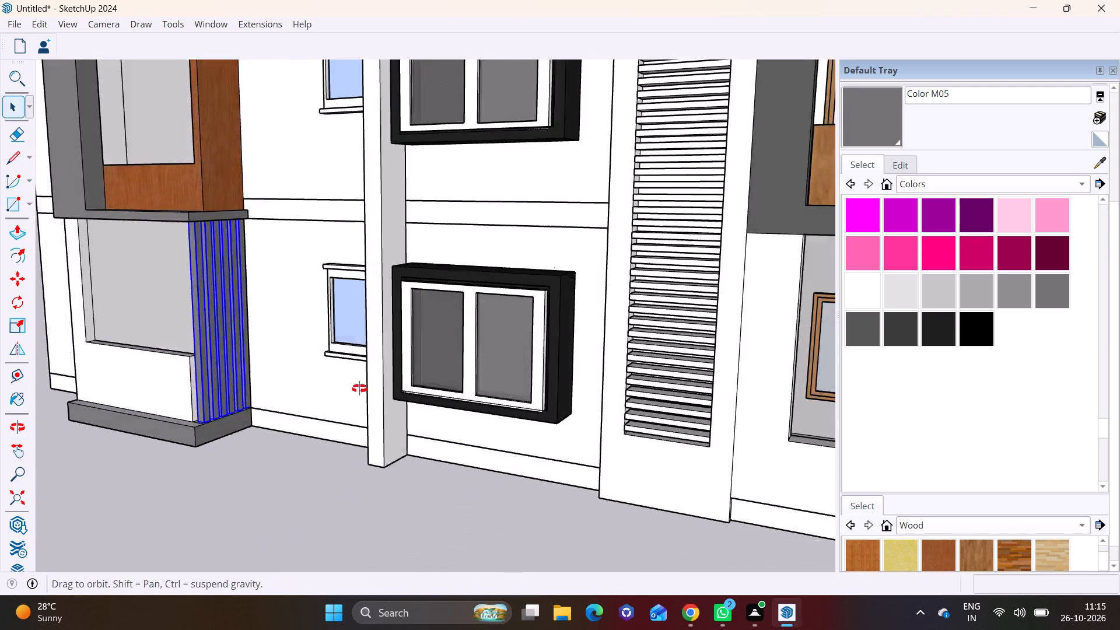
{"action": "middle_click_drag", "start_coordinate": [359, 388], "coordinate": [420, 346]}
{"action": "middle_click_drag", "start_coordinate": [283, 337], "coordinate": [292, 427], "text": "shift"}
{"action": "middle_click_drag", "start_coordinate": [344, 421], "coordinate": [470, 328], "text": "shift"}
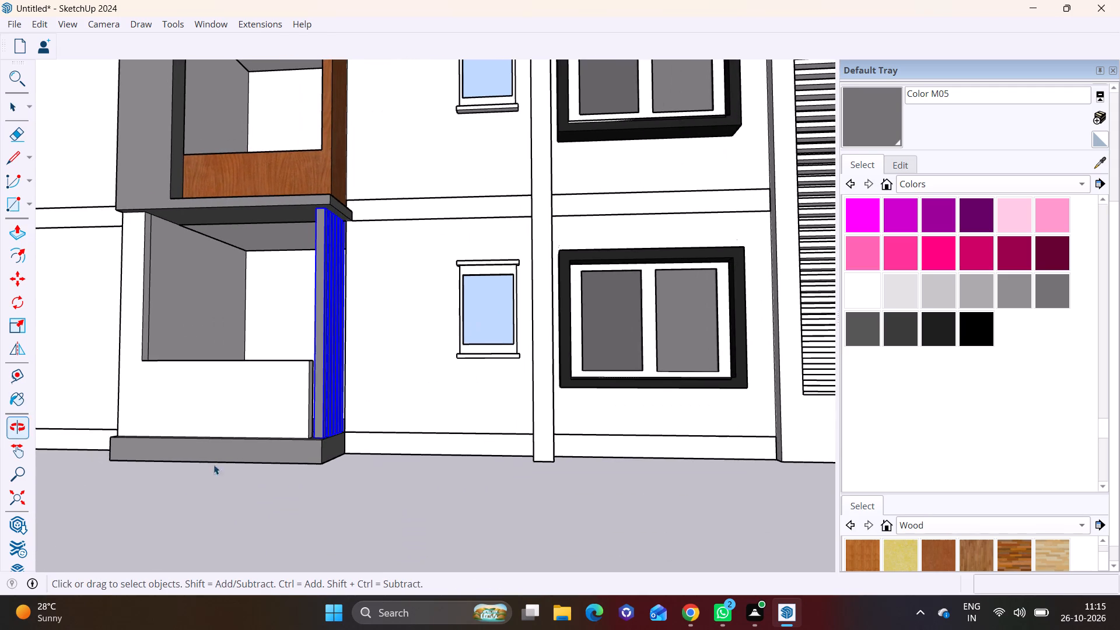
{"action": "left_click", "coordinate": [178, 497]}
{"action": "scroll", "coordinate": [195, 470], "scroll_direction": "down", "scroll_amount": 7}
{"action": "middle_click_drag", "start_coordinate": [171, 439], "coordinate": [142, 521], "text": "shift"}
{"action": "scroll", "coordinate": [198, 469], "scroll_direction": "down", "scroll_amount": 1}
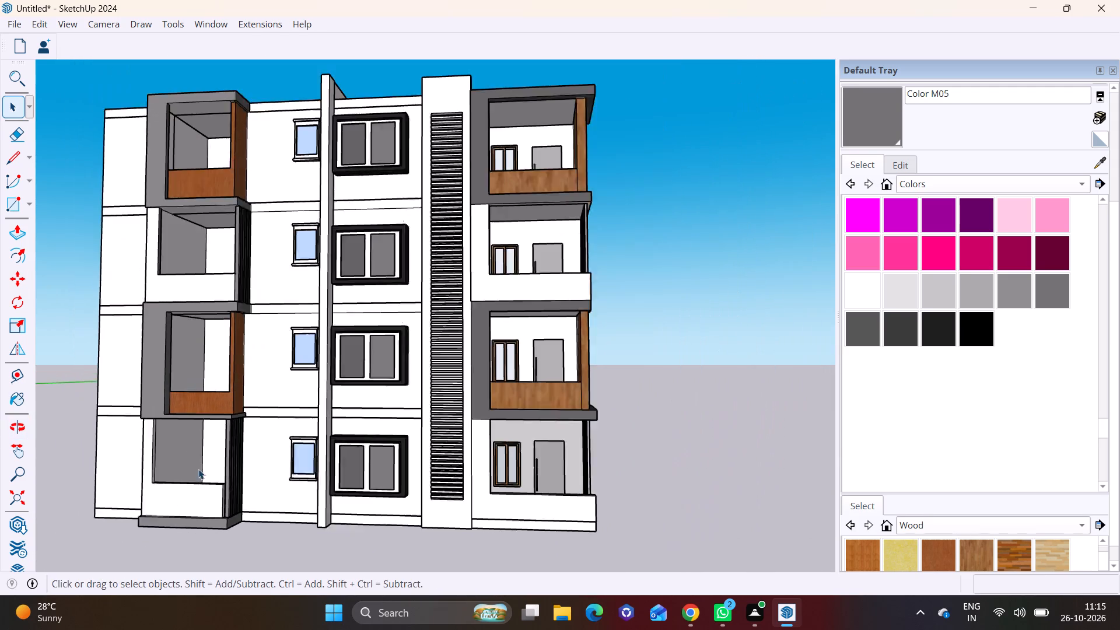
{"action": "scroll", "coordinate": [198, 469], "scroll_direction": "down", "scroll_amount": 4}
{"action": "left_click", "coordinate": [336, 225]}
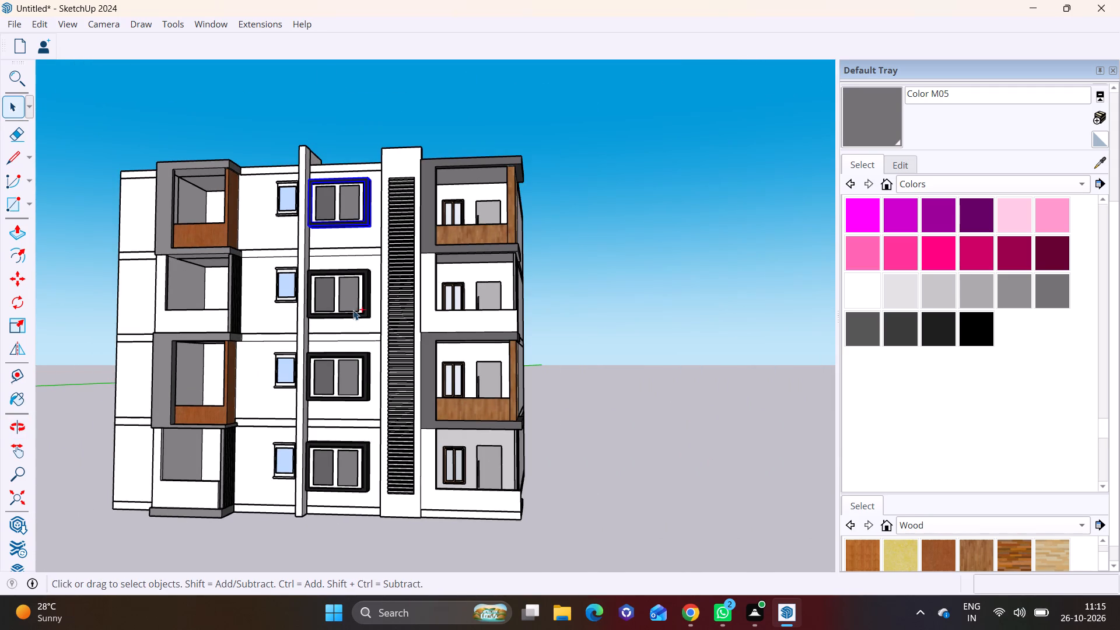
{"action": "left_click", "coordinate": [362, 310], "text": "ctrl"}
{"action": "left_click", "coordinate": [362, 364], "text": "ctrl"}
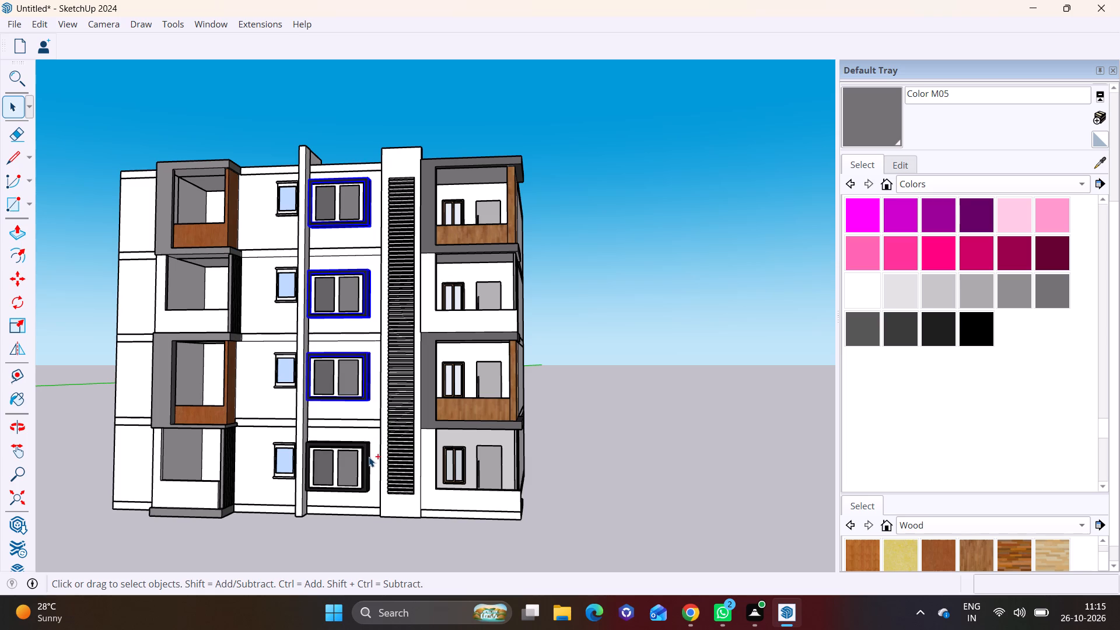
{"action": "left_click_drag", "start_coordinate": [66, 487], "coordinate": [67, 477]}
Examine the stacked balconies, their post rows and the adjoining facade wall from the ground level up to the roof.
{"action": "scroll", "coordinate": [192, 407], "scroll_direction": "up", "scroll_amount": 5}
{"action": "scroll", "coordinate": [197, 404], "scroll_direction": "up", "scroll_amount": 1, "text": "shift"}
{"action": "middle_click_drag", "start_coordinate": [196, 405], "coordinate": [173, 445], "text": "shift"}
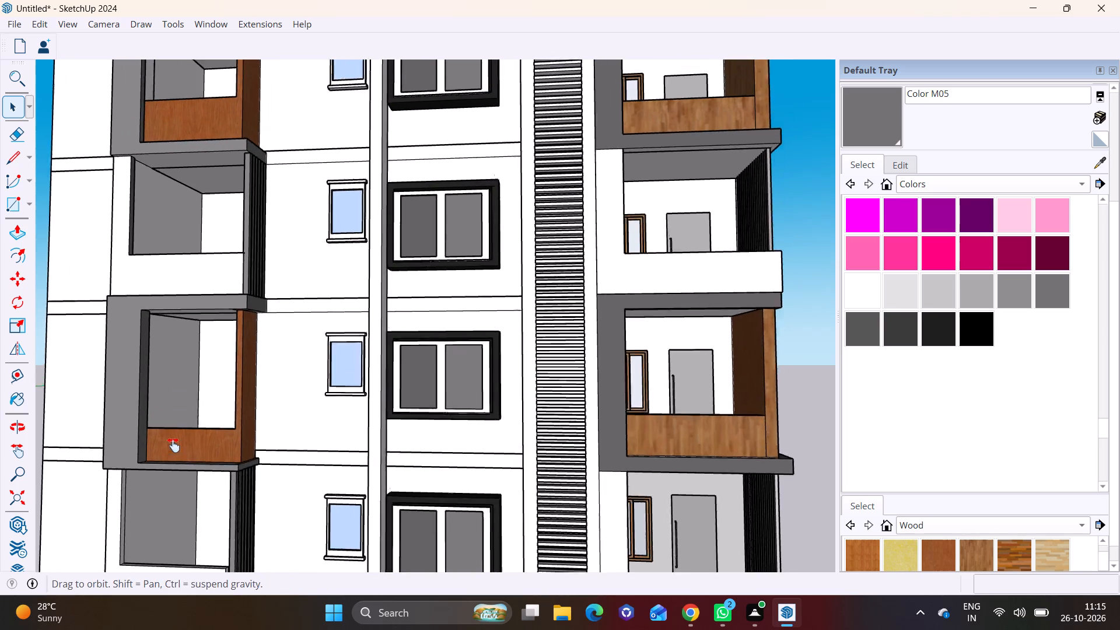
{"action": "middle_click_drag", "start_coordinate": [173, 445], "coordinate": [154, 489], "text": "shift"}
{"action": "middle_click_drag", "start_coordinate": [190, 373], "coordinate": [150, 530], "text": "shift"}
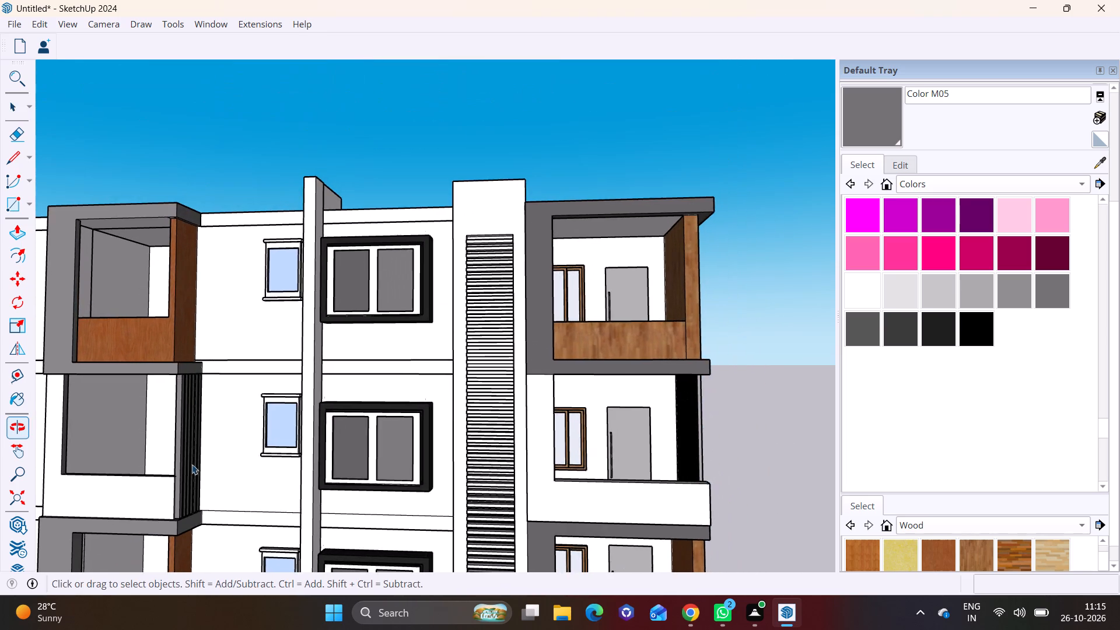
{"action": "scroll", "coordinate": [212, 354], "scroll_direction": "up", "scroll_amount": 4}
{"action": "middle_click_drag", "start_coordinate": [191, 363], "coordinate": [153, 465]}
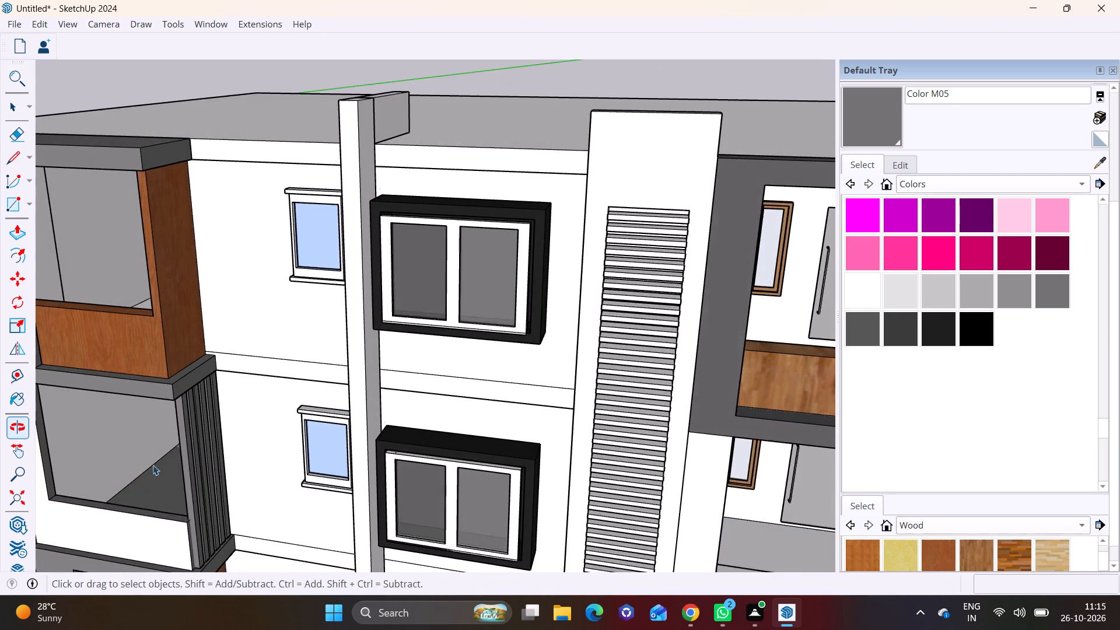
{"action": "middle_click_drag", "start_coordinate": [153, 465], "coordinate": [147, 487]}
{"action": "scroll", "coordinate": [184, 394], "scroll_direction": "up", "scroll_amount": 2}
{"action": "middle_click_drag", "start_coordinate": [207, 438], "coordinate": [228, 216], "text": "shift"}
{"action": "scroll", "coordinate": [250, 429], "scroll_direction": "down", "scroll_amount": 3}
{"action": "middle_click_drag", "start_coordinate": [250, 464], "coordinate": [232, 323]}
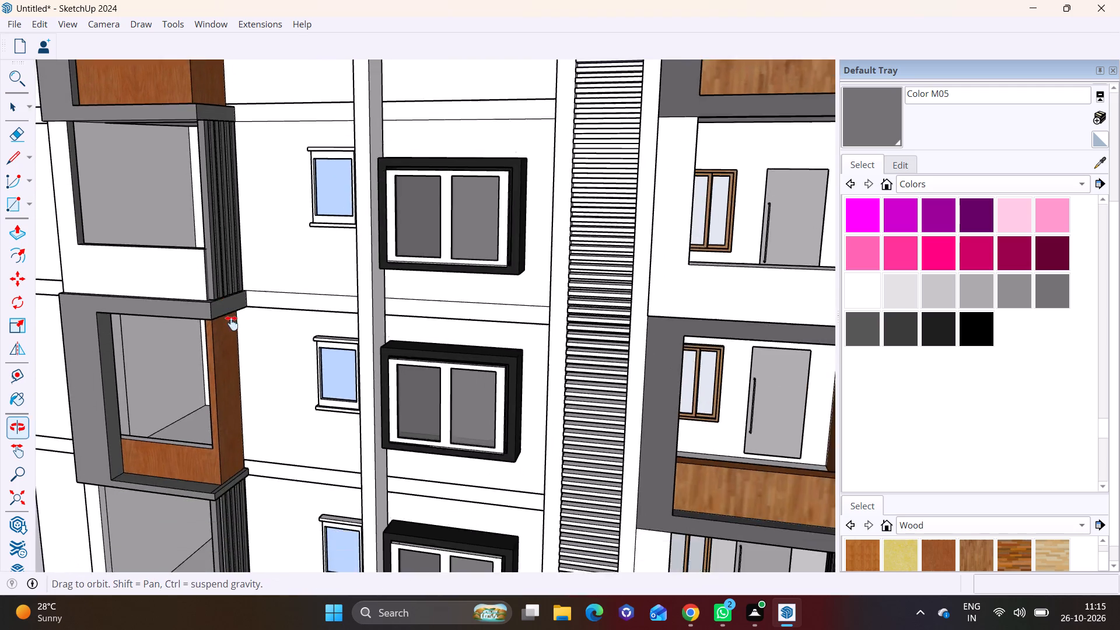
{"action": "middle_click_drag", "start_coordinate": [232, 323], "coordinate": [253, 489]}
{"action": "middle_click_drag", "start_coordinate": [246, 309], "coordinate": [236, 380], "text": "shift"}
Draw a rectangle about 4 7/16" by 2' 4 3/8" on the wall beside the wood-clad balcony side and make it a group.
{"action": "scroll", "coordinate": [233, 254], "scroll_direction": "up", "scroll_amount": 3}
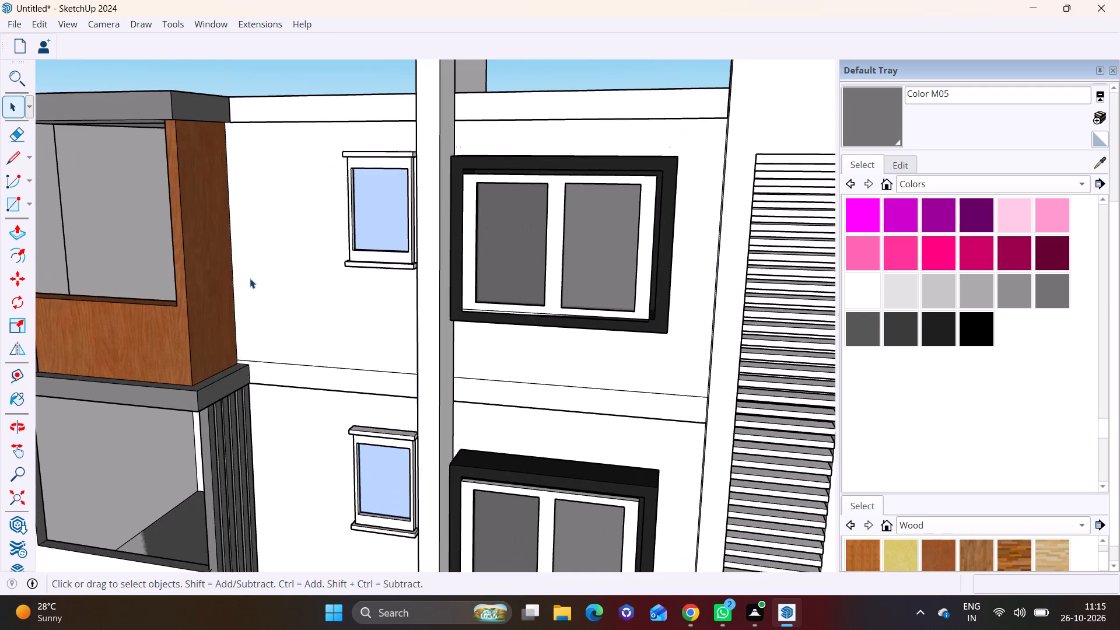
{"action": "scroll", "coordinate": [247, 332], "scroll_direction": "up", "scroll_amount": 3}
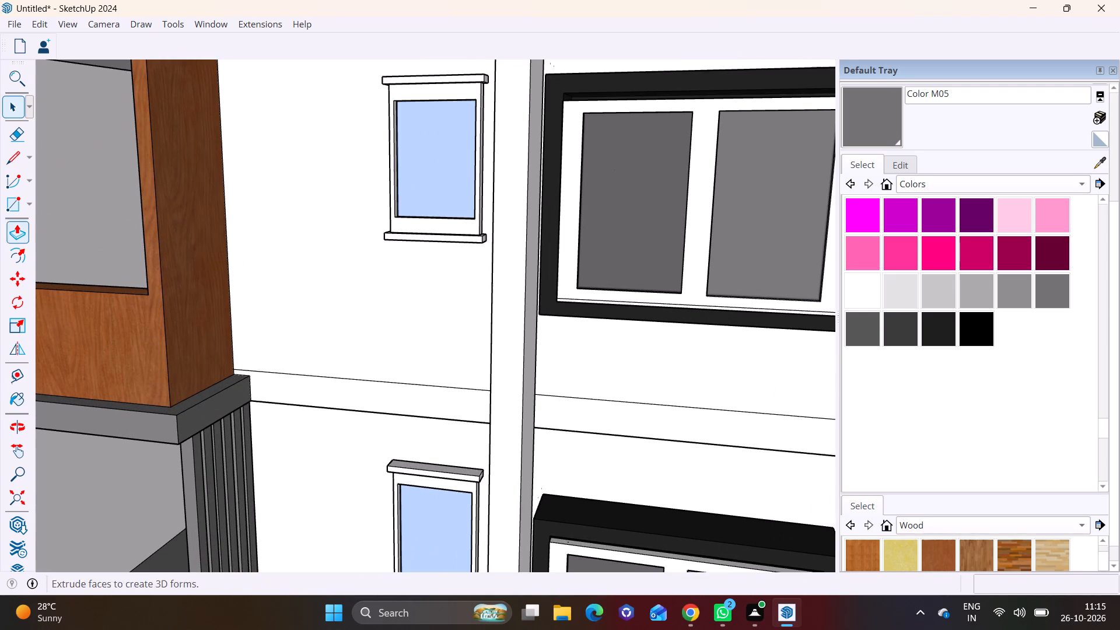
{"action": "left_click", "coordinate": [30, 202]}
{"action": "left_click", "coordinate": [27, 226]}
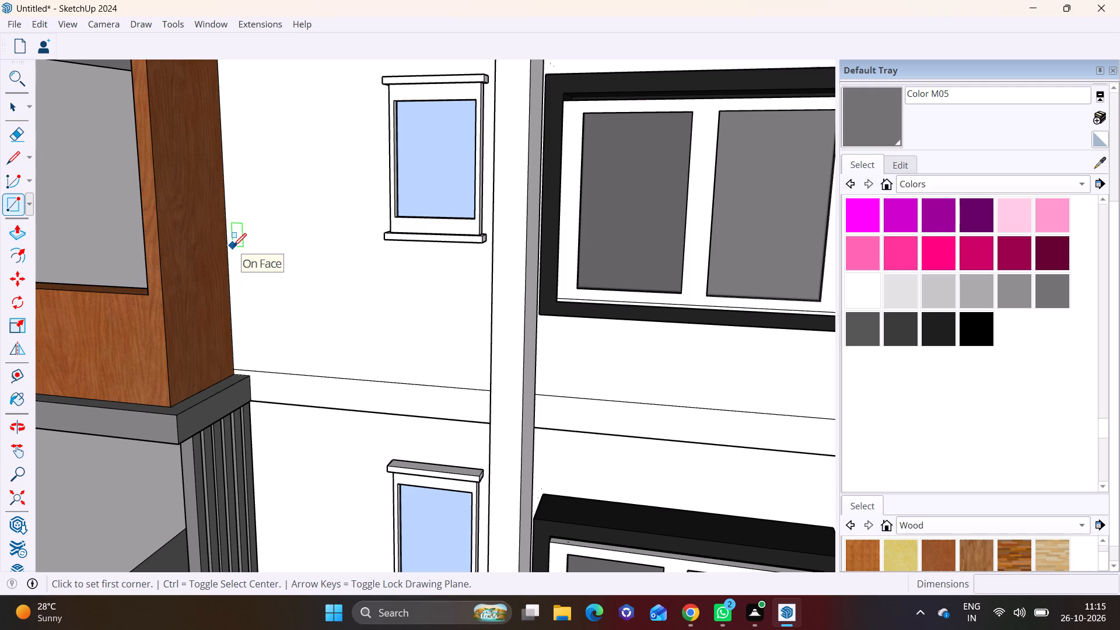
{"action": "left_click", "coordinate": [227, 232]}
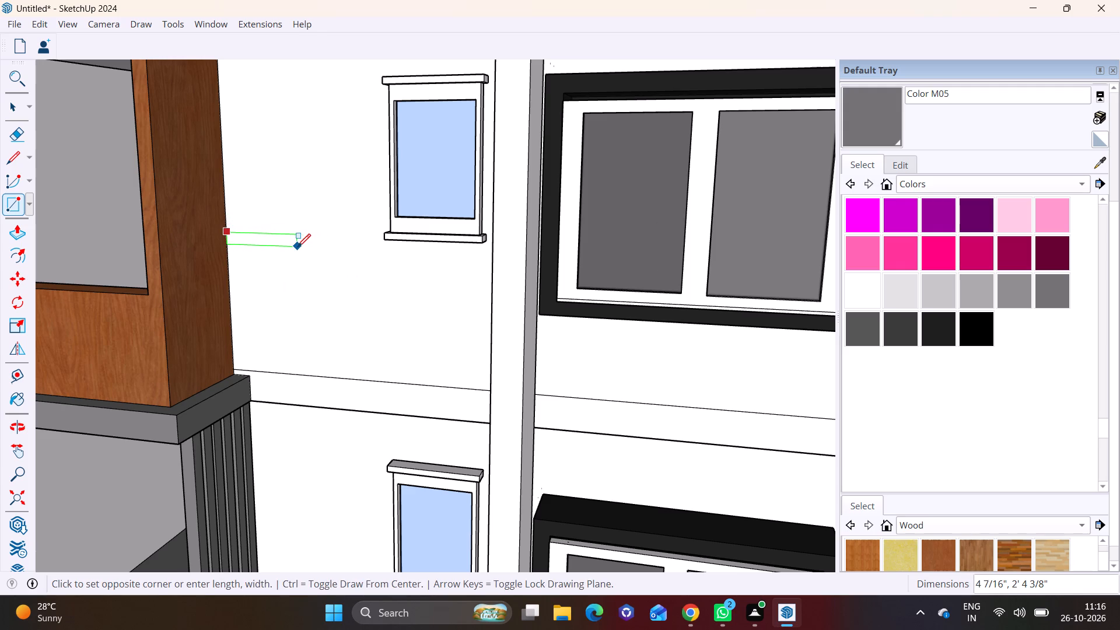
{"action": "left_click", "coordinate": [297, 247]}
{"action": "key", "text": "space"}
{"action": "double_click", "coordinate": [270, 240]}
{"action": "right_click", "coordinate": [270, 240]}
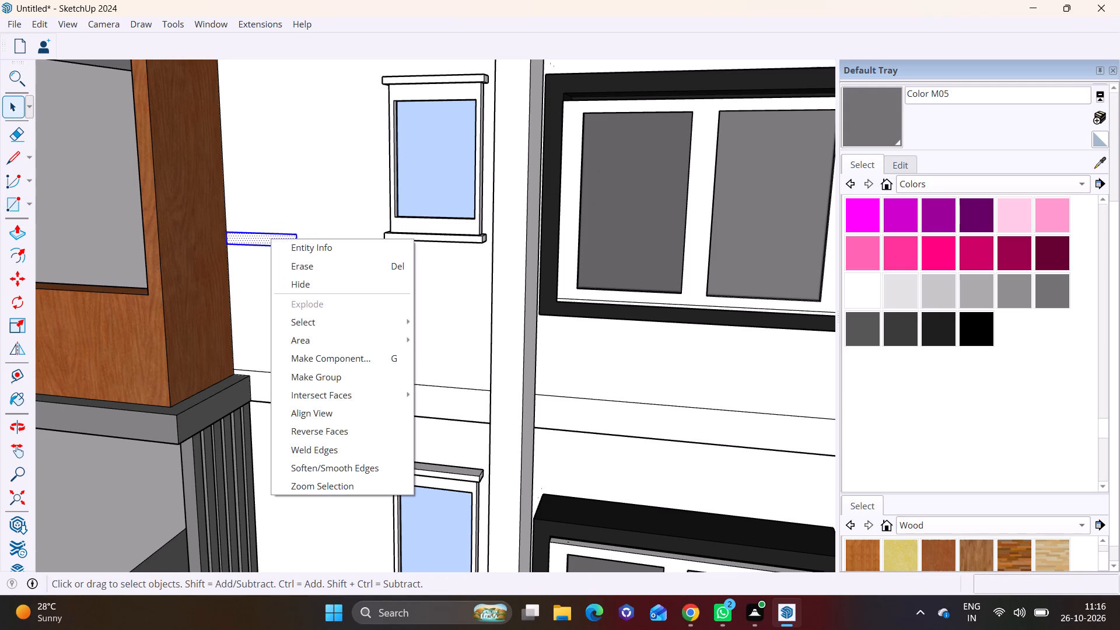
{"action": "left_click", "coordinate": [309, 372]}
Inside the new group, extrude the rectangle about 10 3/8" outward from the wall with Push/Pull to form a slab.
{"action": "triple_click", "coordinate": [269, 242]}
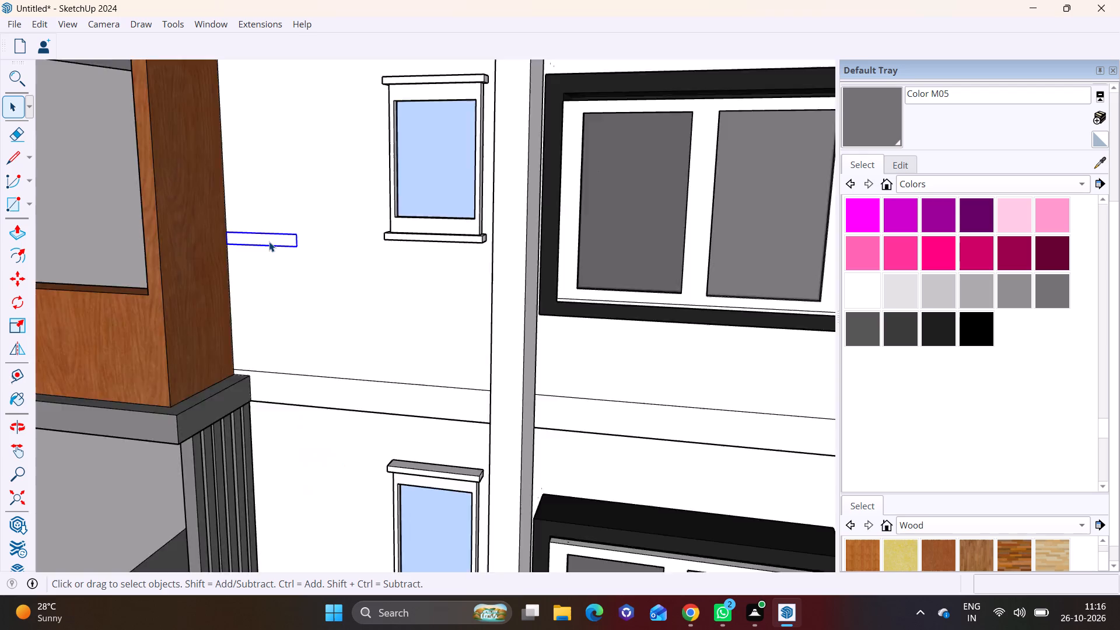
{"action": "left_click", "coordinate": [13, 228]}
{"action": "left_click", "coordinate": [257, 240]}
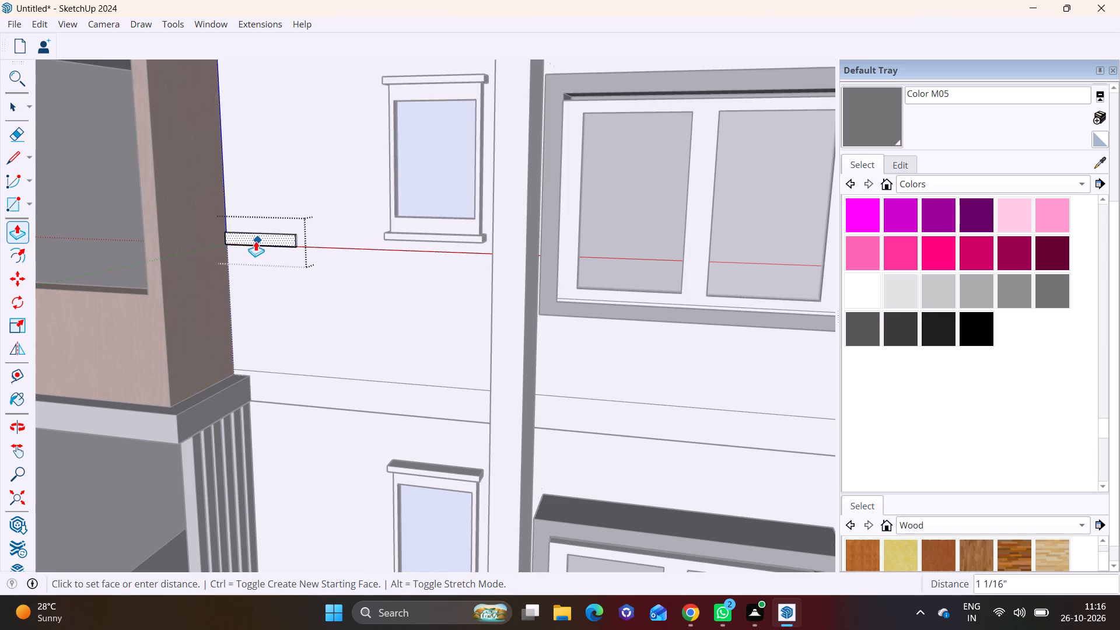
{"action": "left_click", "coordinate": [244, 246]}
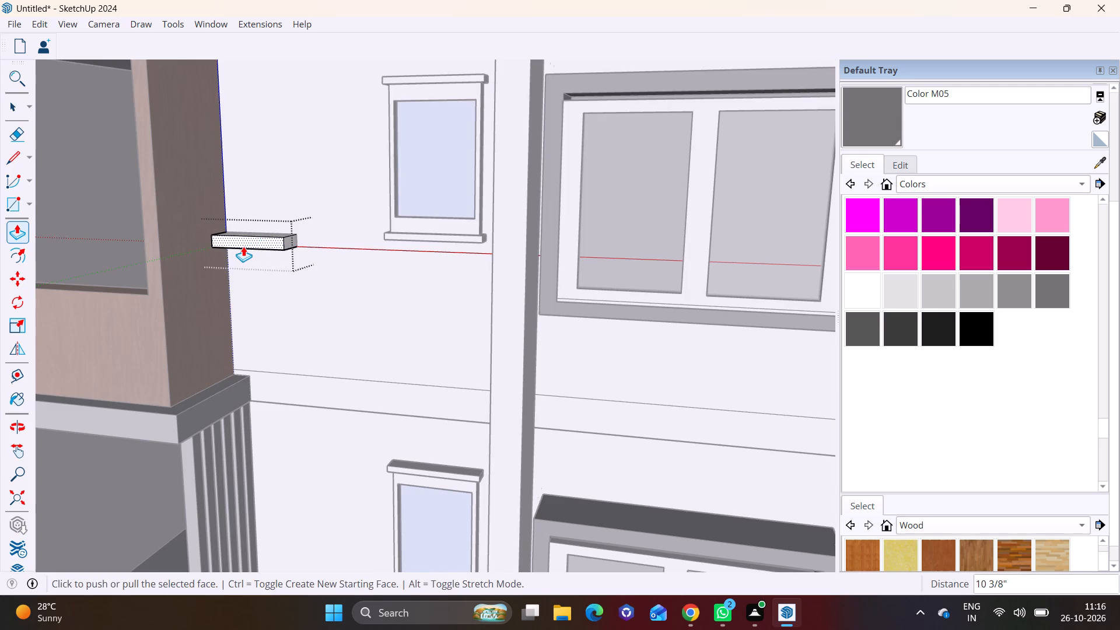
{"action": "scroll", "coordinate": [263, 281], "scroll_direction": "up", "scroll_amount": 1}
{"action": "middle_click_drag", "start_coordinate": [263, 281], "coordinate": [177, 244]}
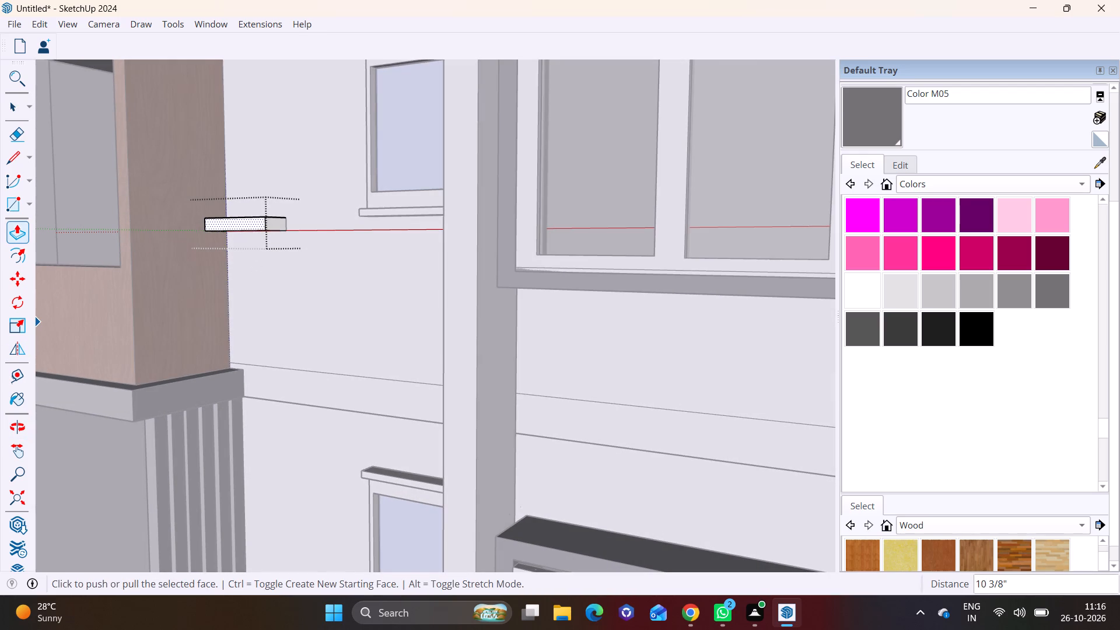
{"action": "key", "text": "space"}
{"action": "left_click", "coordinate": [174, 326]}
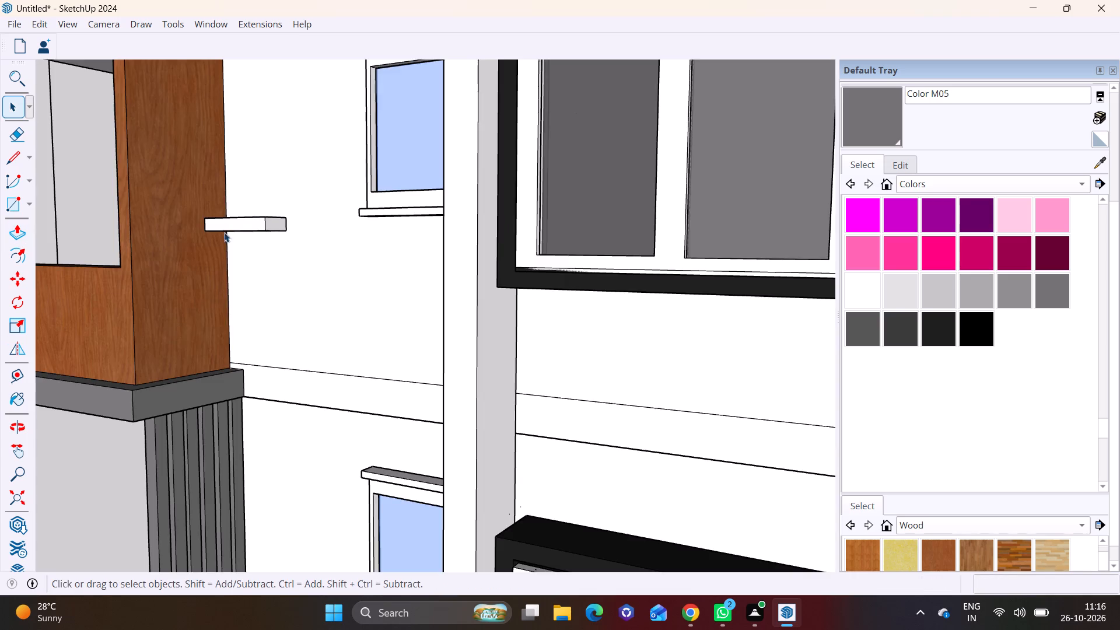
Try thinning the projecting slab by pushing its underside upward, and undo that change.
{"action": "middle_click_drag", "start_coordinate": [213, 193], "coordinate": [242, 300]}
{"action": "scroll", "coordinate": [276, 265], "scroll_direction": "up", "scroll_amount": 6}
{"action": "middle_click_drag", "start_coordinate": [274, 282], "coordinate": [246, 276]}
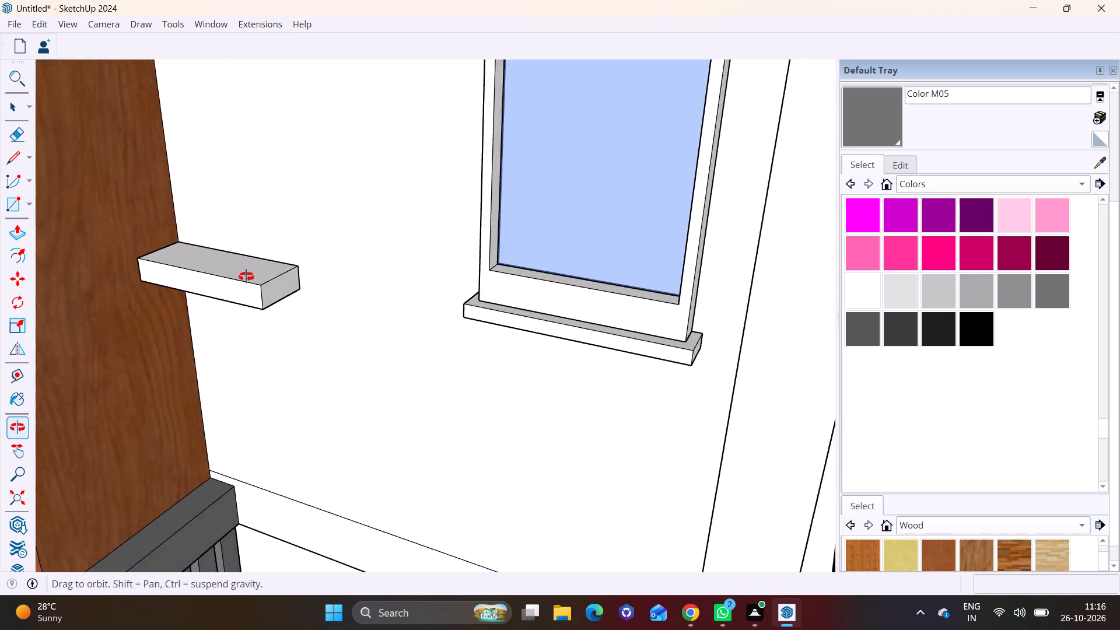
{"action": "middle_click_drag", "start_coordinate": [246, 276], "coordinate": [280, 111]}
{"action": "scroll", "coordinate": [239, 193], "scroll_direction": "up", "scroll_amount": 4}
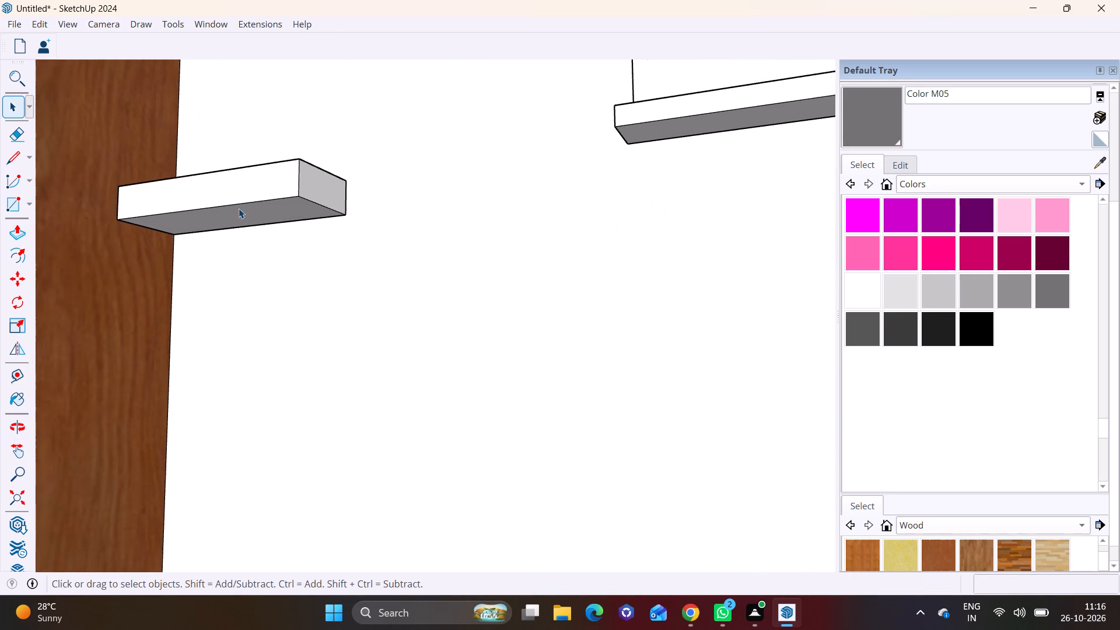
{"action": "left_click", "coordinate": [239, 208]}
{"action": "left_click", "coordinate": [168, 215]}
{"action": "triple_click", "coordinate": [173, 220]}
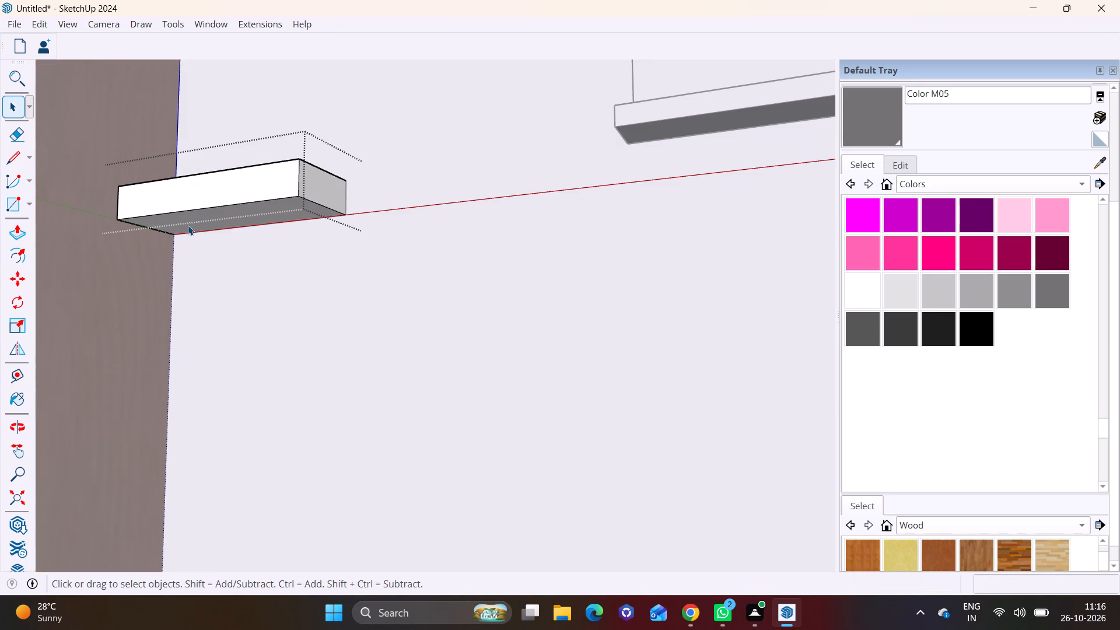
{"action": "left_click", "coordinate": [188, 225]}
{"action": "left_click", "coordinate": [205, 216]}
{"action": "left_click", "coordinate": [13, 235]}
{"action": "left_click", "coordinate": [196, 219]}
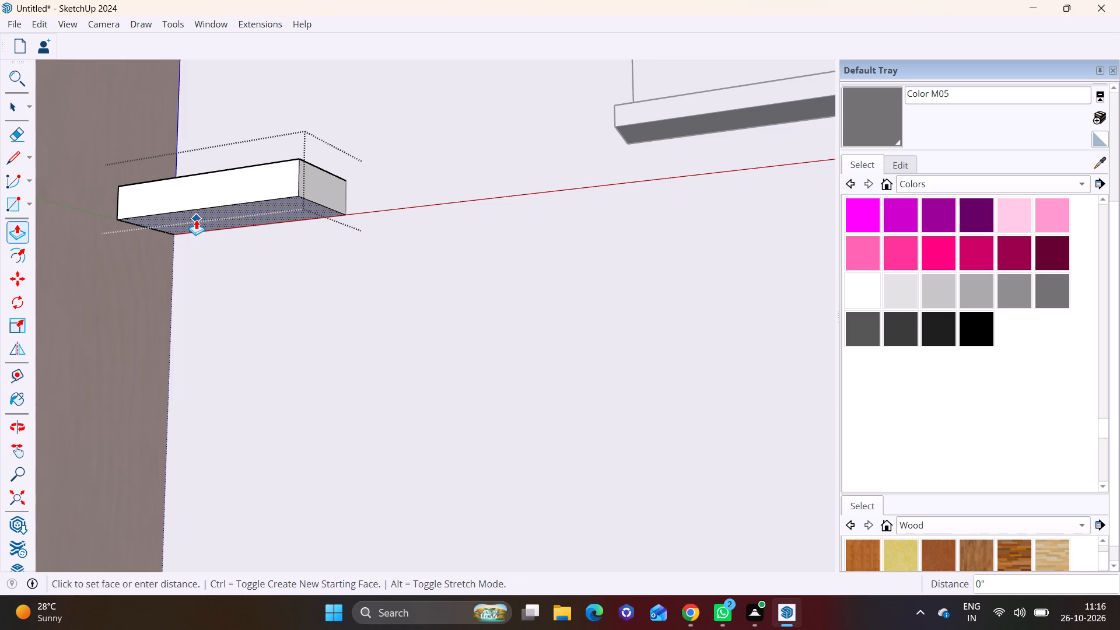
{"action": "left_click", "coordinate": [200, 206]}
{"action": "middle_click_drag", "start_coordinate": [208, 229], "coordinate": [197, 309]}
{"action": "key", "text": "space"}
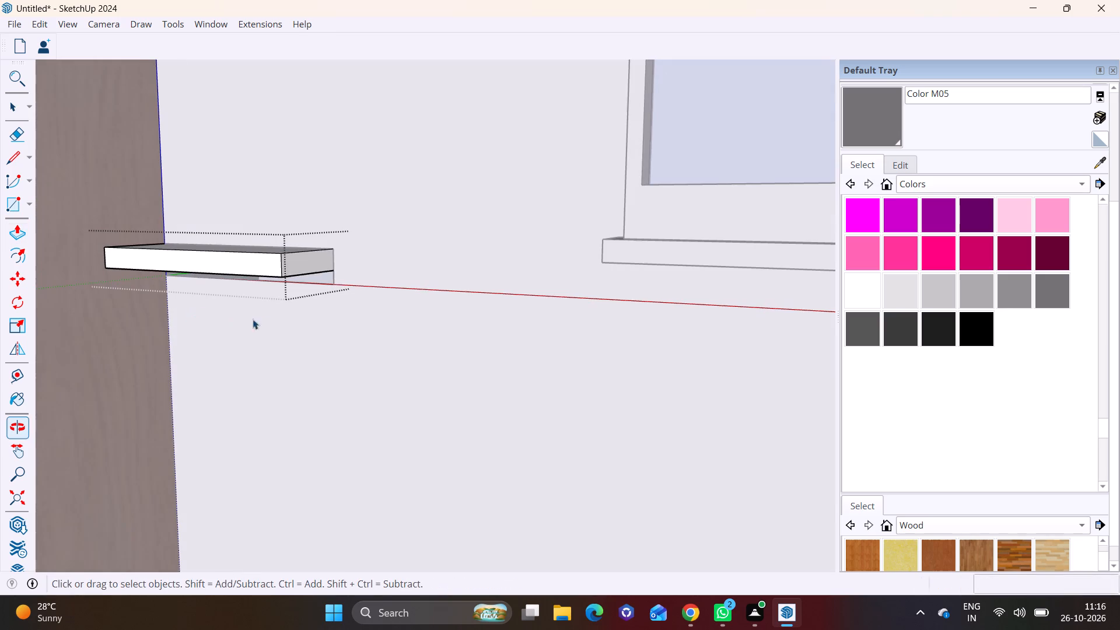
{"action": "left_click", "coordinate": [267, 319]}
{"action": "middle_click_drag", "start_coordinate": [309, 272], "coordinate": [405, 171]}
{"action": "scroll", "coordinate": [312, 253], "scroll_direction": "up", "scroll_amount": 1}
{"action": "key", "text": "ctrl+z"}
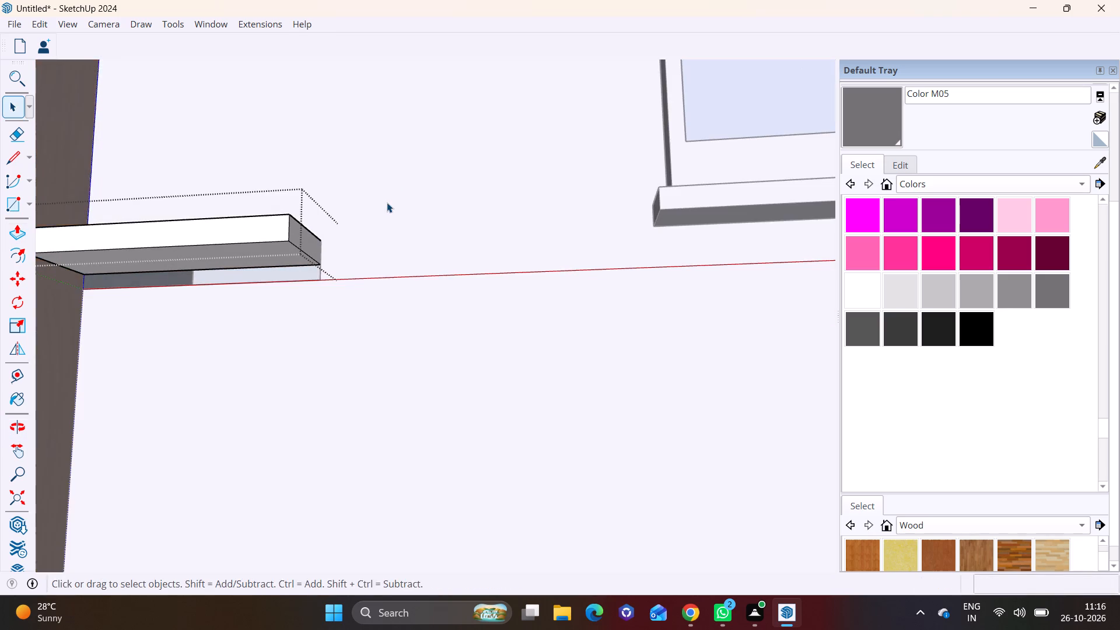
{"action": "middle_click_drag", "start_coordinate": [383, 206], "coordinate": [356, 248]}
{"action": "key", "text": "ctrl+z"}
Thin the projecting slab by pushing its top face down about 1 15/16" with Push/Pull.
{"action": "middle_click_drag", "start_coordinate": [348, 261], "coordinate": [281, 436]}
{"action": "scroll", "coordinate": [285, 290], "scroll_direction": "up", "scroll_amount": 3}
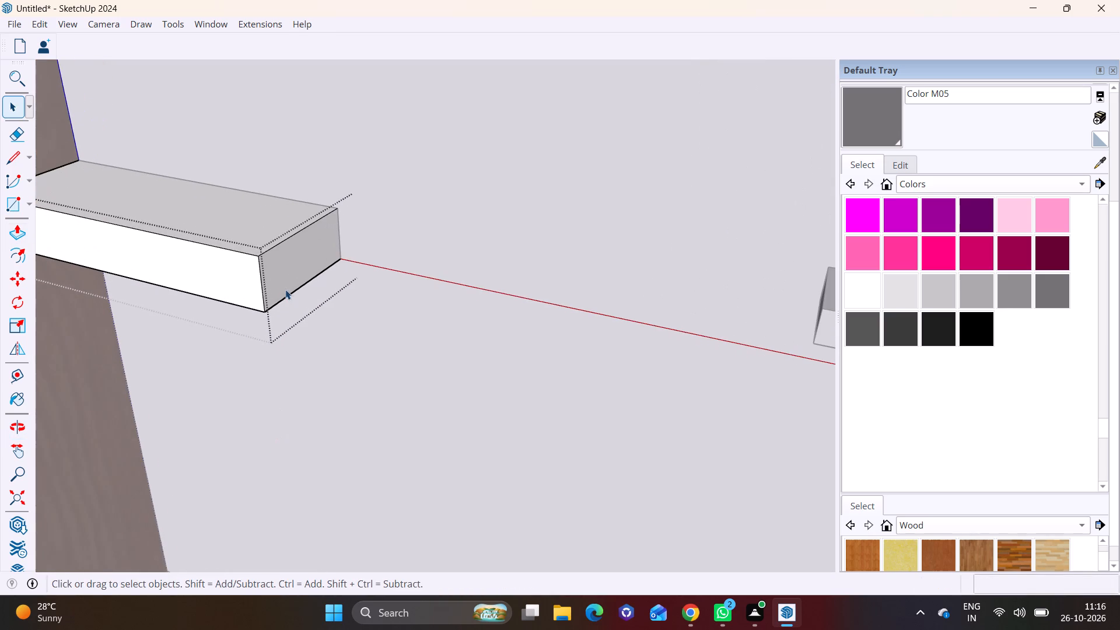
{"action": "key", "text": "space"}
{"action": "left_click", "coordinate": [247, 231]}
{"action": "scroll", "coordinate": [247, 231], "scroll_direction": "down", "scroll_amount": 5}
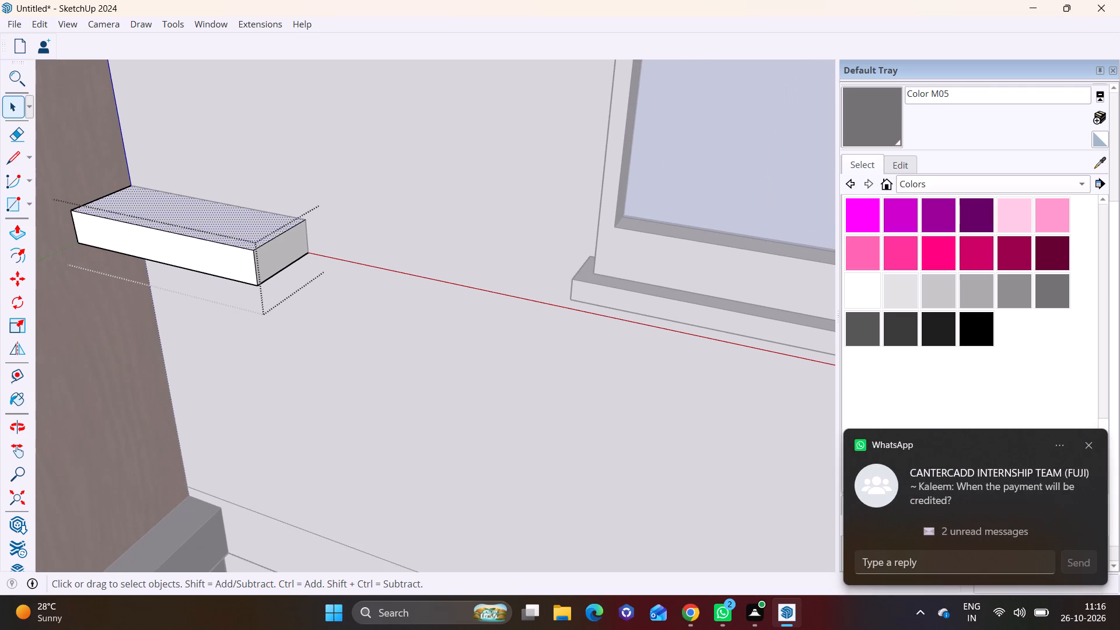
{"action": "left_click", "coordinate": [5, 233]}
{"action": "left_click", "coordinate": [21, 232]}
{"action": "left_click", "coordinate": [169, 216]}
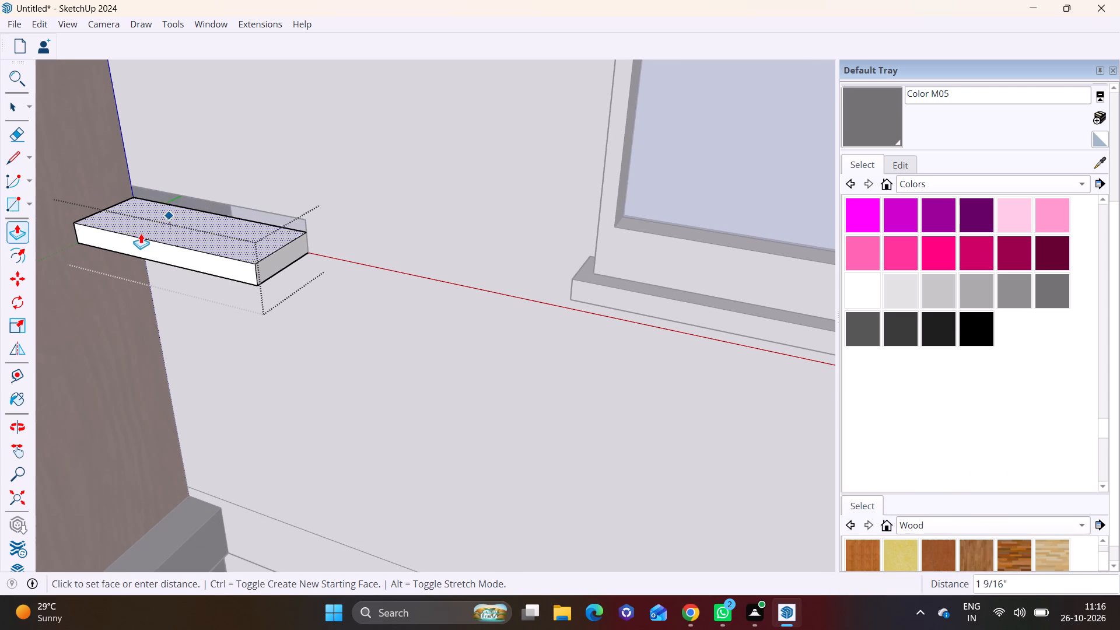
{"action": "left_click", "coordinate": [141, 235]}
{"action": "key", "text": "space"}
{"action": "left_click", "coordinate": [313, 312]}
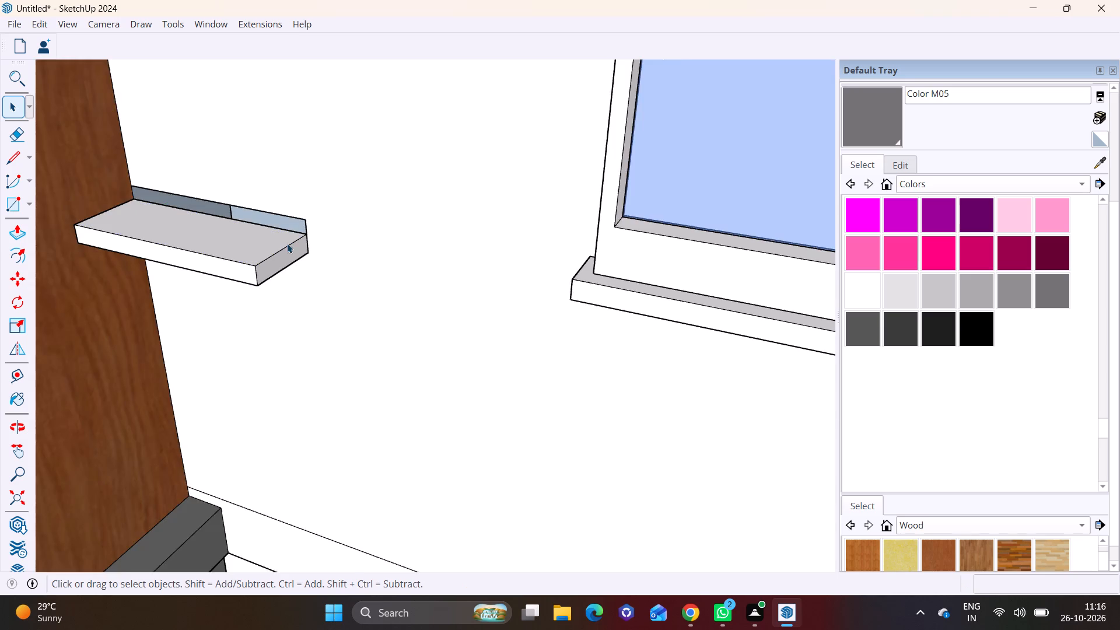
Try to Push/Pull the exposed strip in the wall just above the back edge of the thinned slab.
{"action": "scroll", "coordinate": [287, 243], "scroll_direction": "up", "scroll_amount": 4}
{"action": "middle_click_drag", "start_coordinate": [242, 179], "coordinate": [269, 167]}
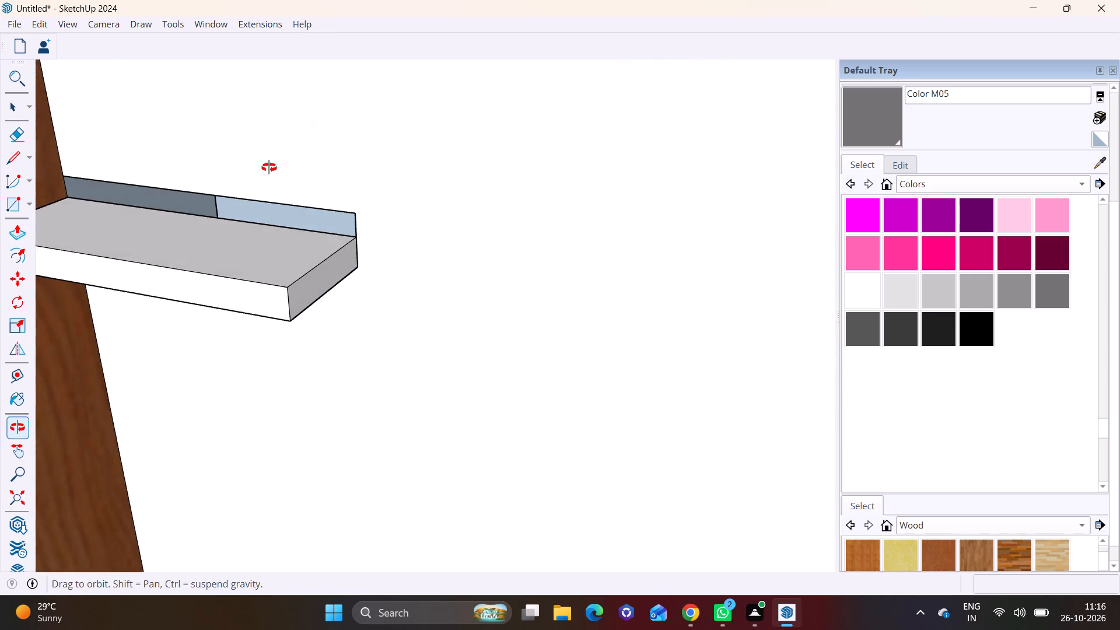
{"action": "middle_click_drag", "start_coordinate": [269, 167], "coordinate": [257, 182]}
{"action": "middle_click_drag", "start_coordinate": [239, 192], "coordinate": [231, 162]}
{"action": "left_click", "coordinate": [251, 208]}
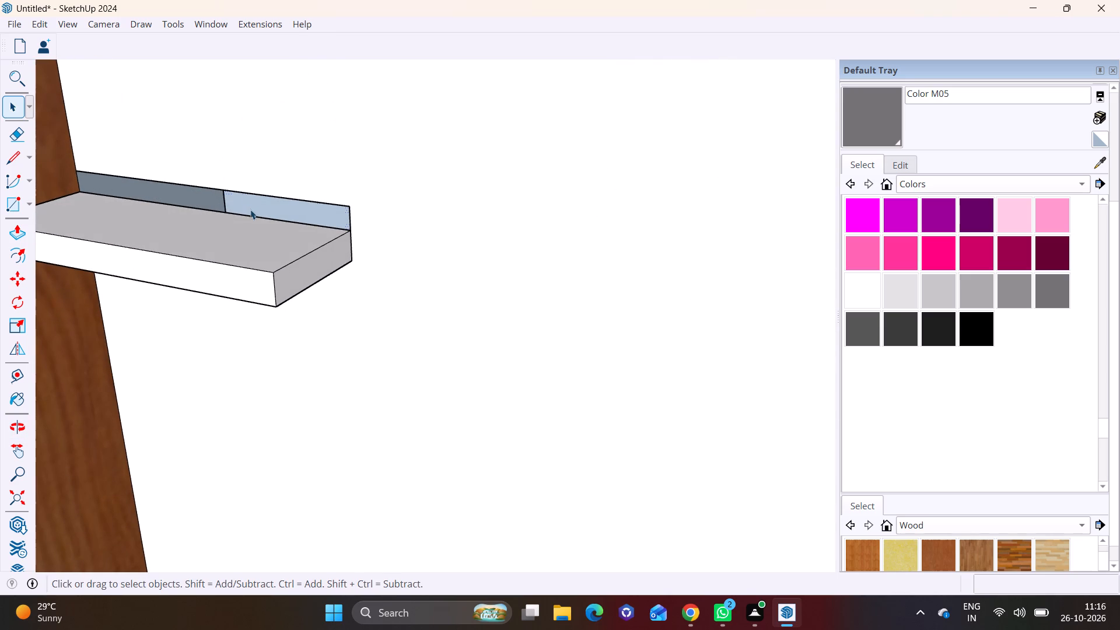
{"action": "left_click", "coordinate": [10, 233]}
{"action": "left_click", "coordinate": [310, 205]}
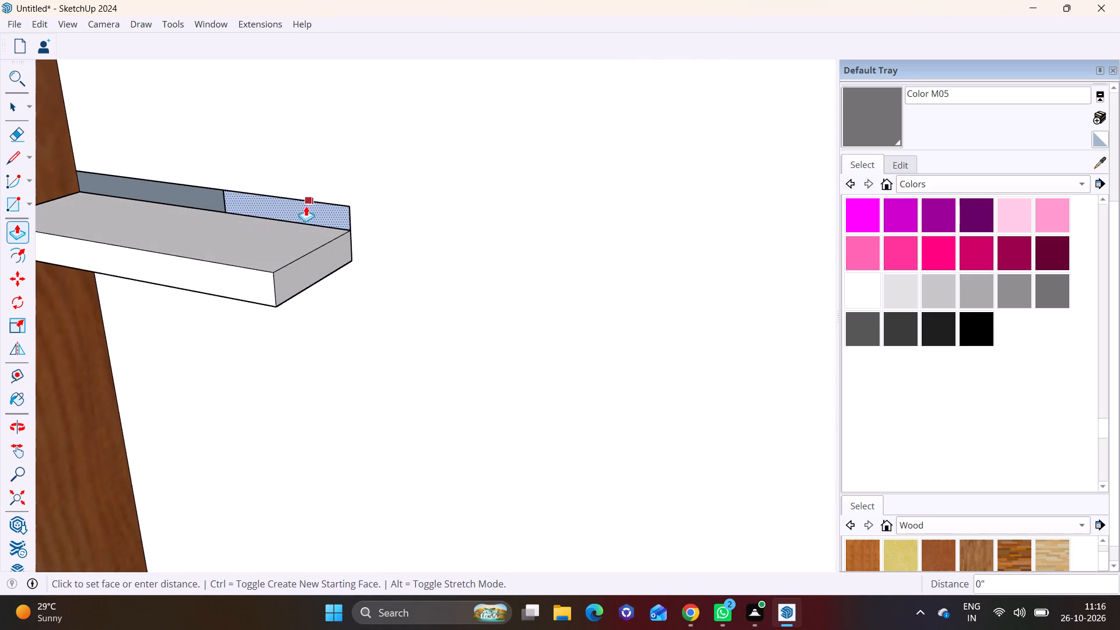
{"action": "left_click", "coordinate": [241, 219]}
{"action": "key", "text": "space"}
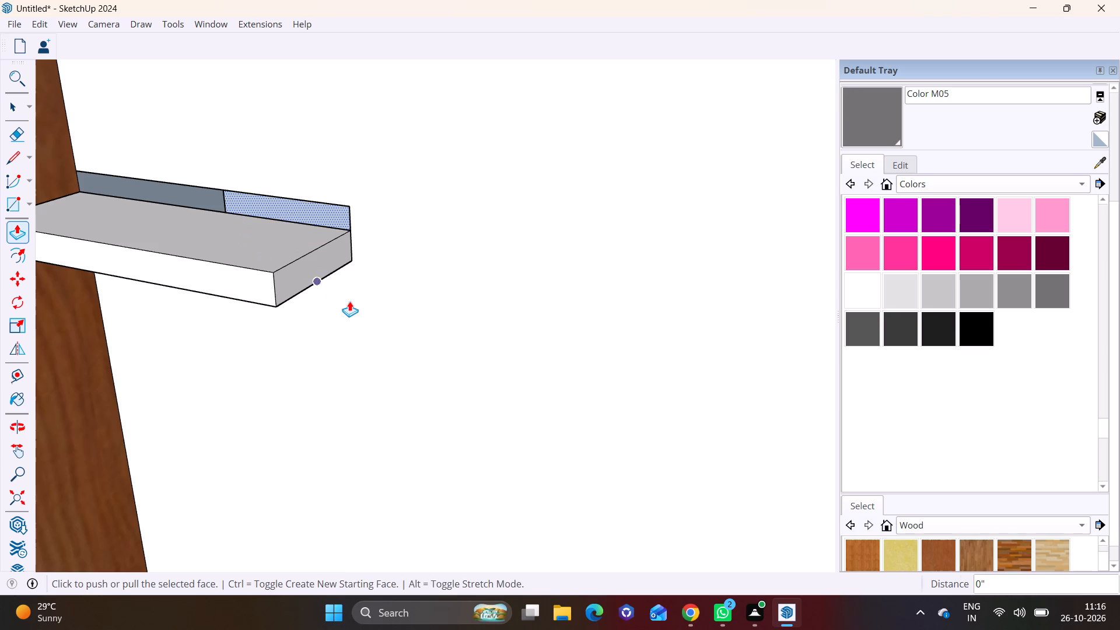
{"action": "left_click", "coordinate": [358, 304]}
Draw a rectangle about 2' 4 3/8" by 1 15/16" over the open wall strip behind the slab's top.
{"action": "middle_click_drag", "start_coordinate": [291, 211], "coordinate": [110, 222]}
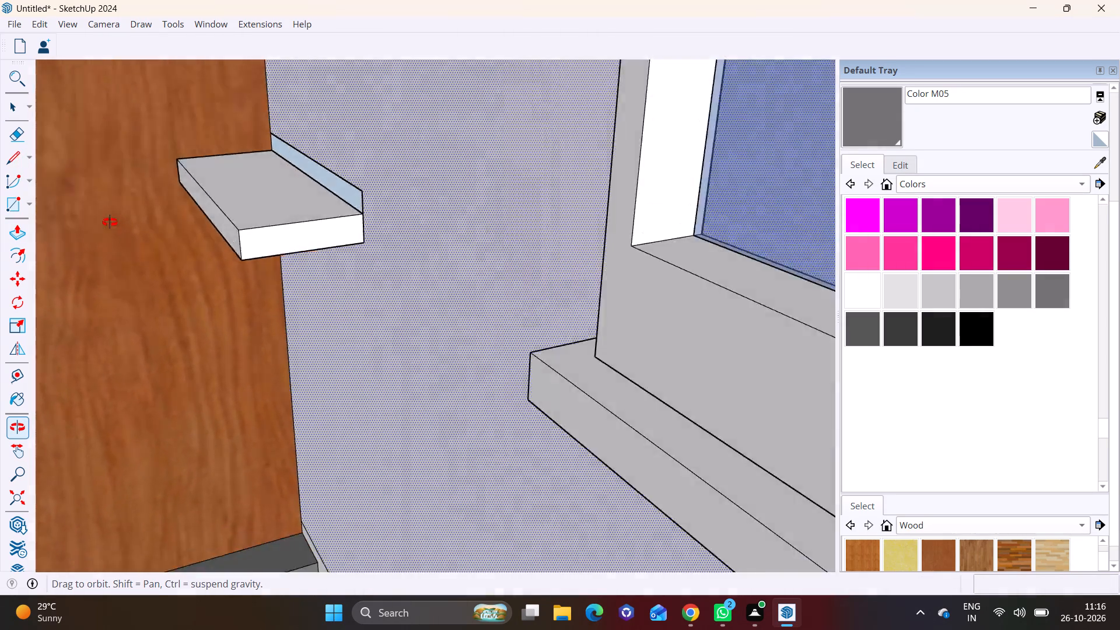
{"action": "middle_click_drag", "start_coordinate": [110, 222], "coordinate": [302, 224]}
{"action": "left_click", "coordinate": [26, 201]}
{"action": "left_click", "coordinate": [31, 219]}
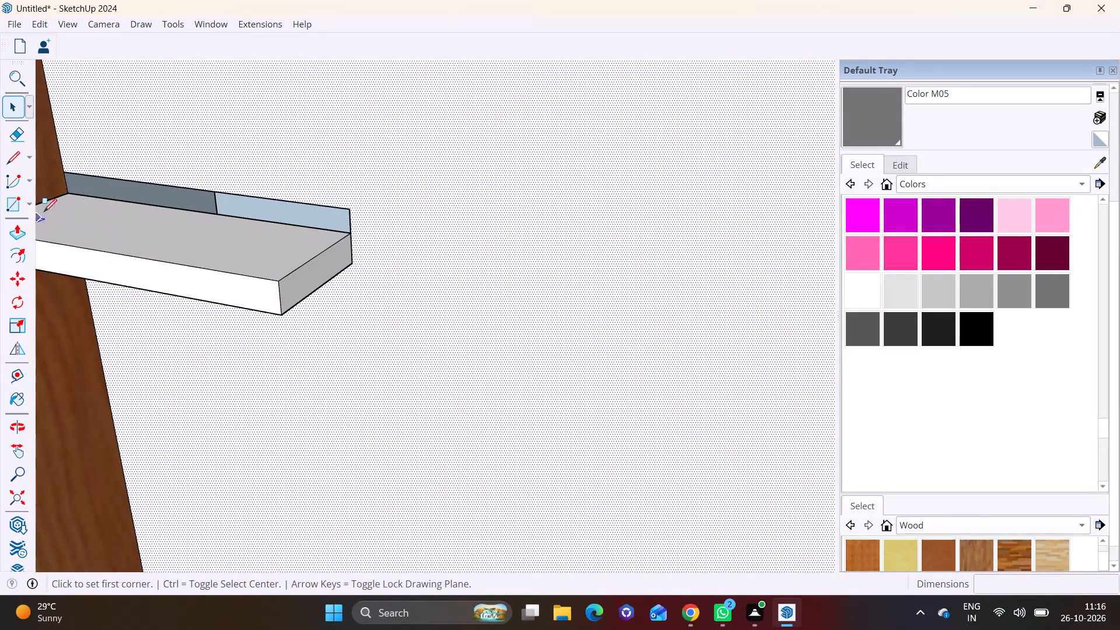
{"action": "left_click", "coordinate": [64, 178]}
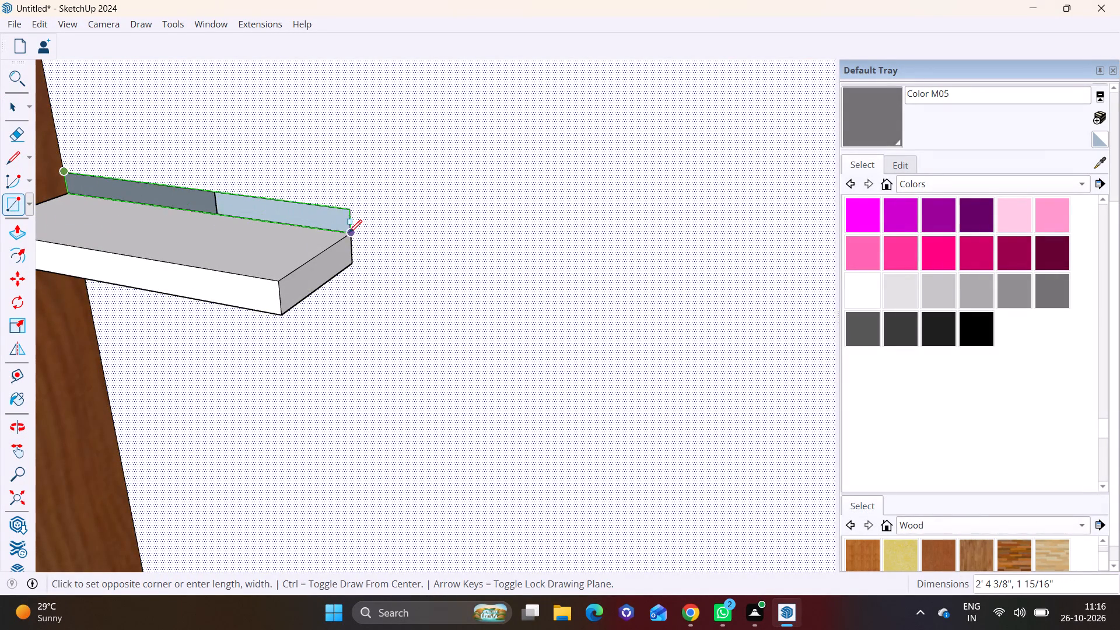
{"action": "left_click", "coordinate": [349, 233]}
{"action": "key", "text": "space"}
{"action": "left_click", "coordinate": [336, 290]}
{"action": "scroll", "coordinate": [353, 292], "scroll_direction": "down", "scroll_amount": 1}
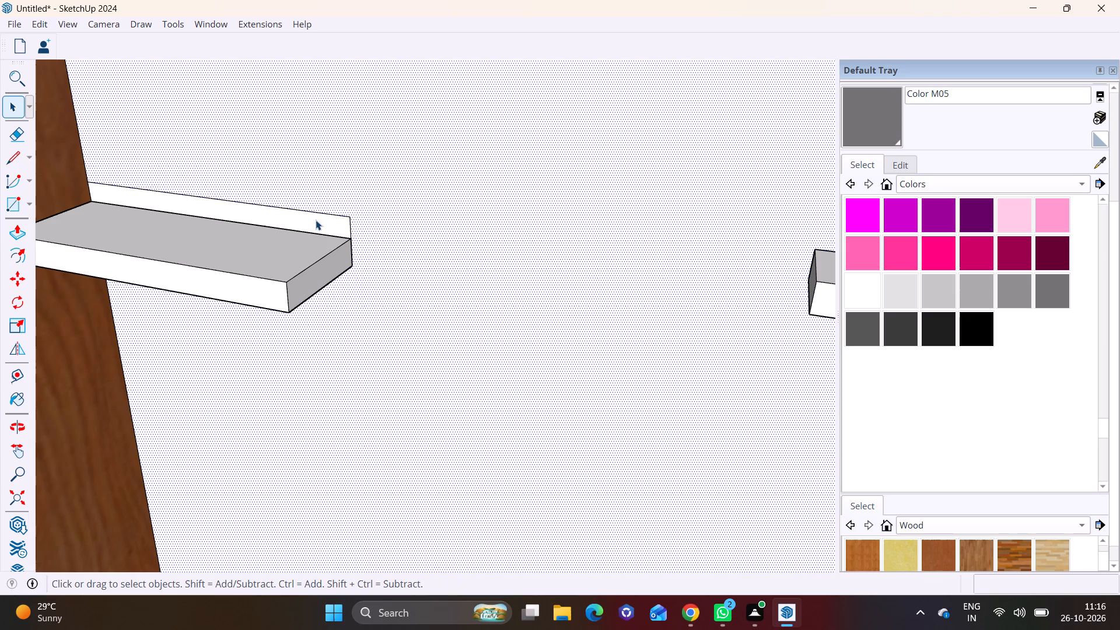
Delete the patched strip's outline and the leftover short vertical edge at the slab's back corner.
{"action": "left_click", "coordinate": [316, 215]}
{"action": "key", "text": "Delete"}
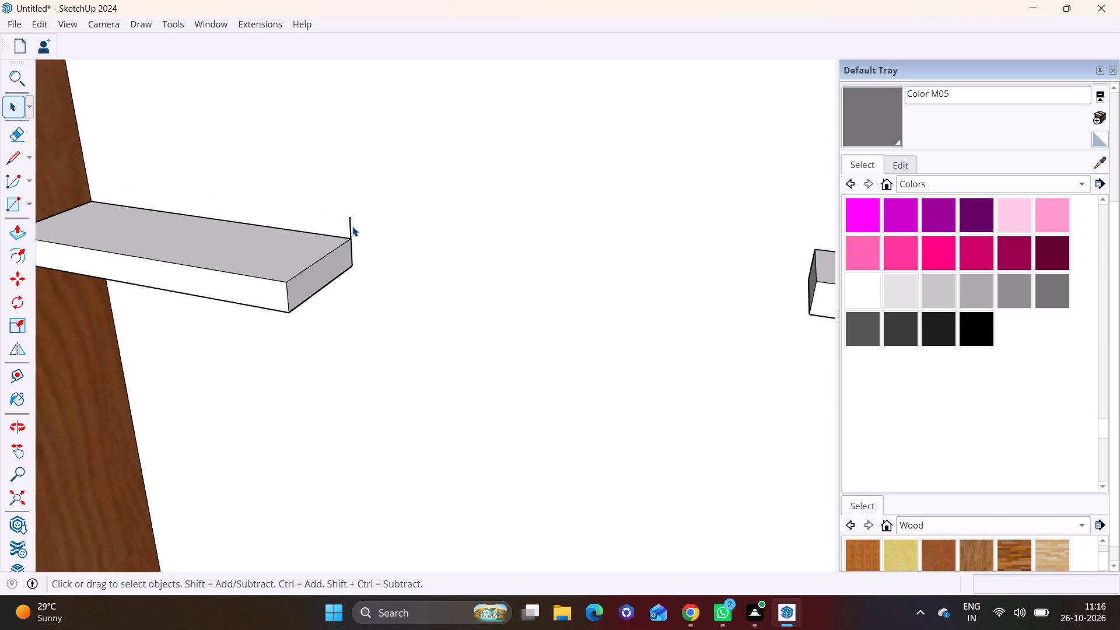
{"action": "left_click", "coordinate": [349, 225]}
{"action": "key", "text": "Delete"}
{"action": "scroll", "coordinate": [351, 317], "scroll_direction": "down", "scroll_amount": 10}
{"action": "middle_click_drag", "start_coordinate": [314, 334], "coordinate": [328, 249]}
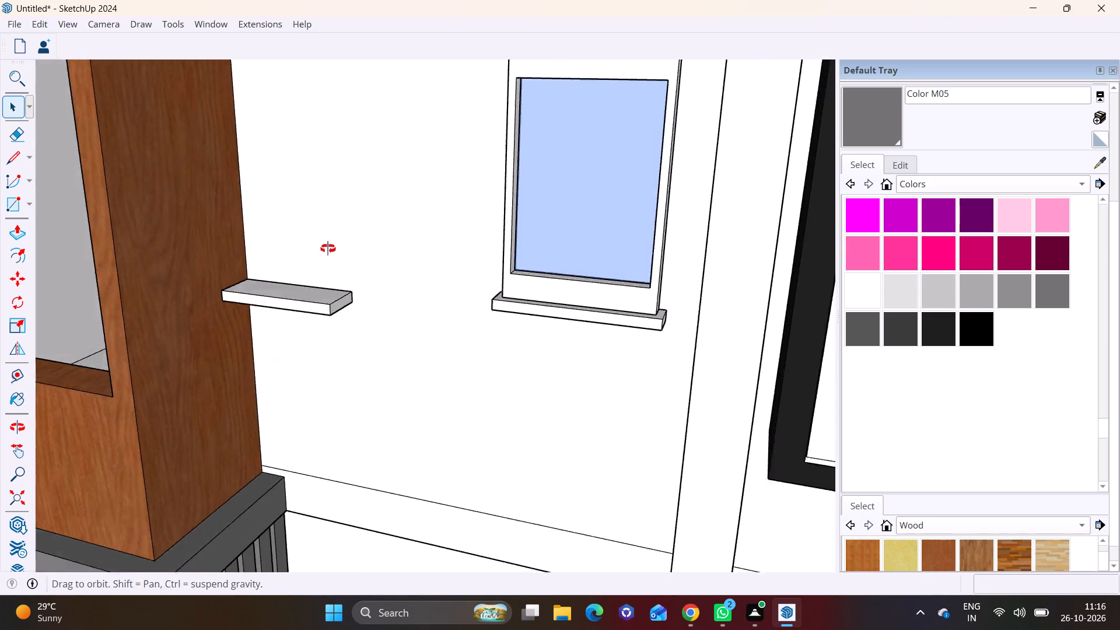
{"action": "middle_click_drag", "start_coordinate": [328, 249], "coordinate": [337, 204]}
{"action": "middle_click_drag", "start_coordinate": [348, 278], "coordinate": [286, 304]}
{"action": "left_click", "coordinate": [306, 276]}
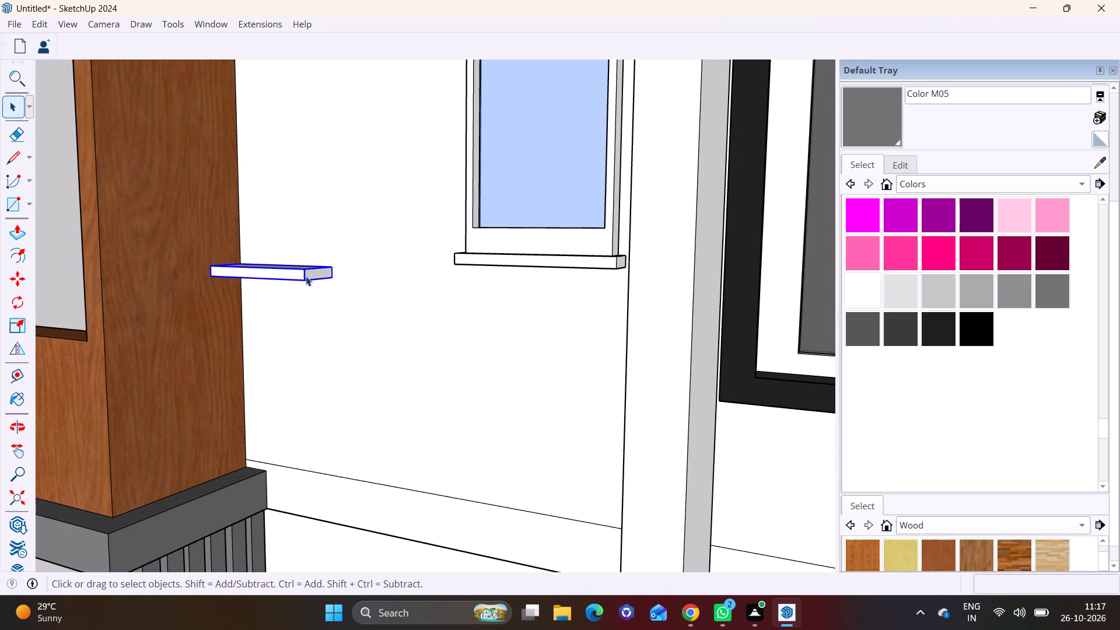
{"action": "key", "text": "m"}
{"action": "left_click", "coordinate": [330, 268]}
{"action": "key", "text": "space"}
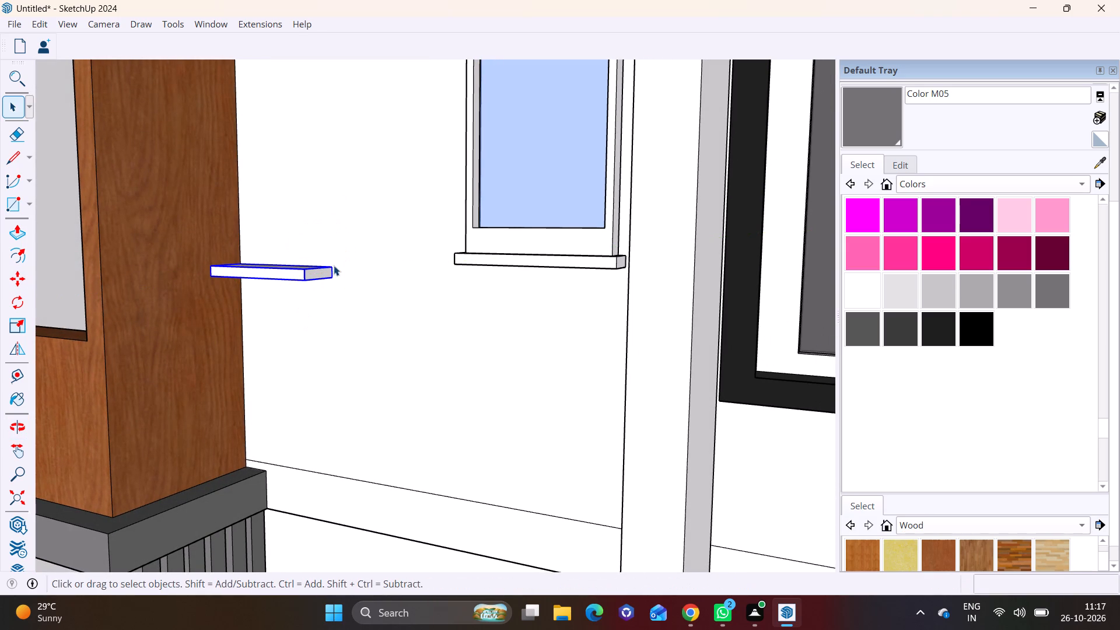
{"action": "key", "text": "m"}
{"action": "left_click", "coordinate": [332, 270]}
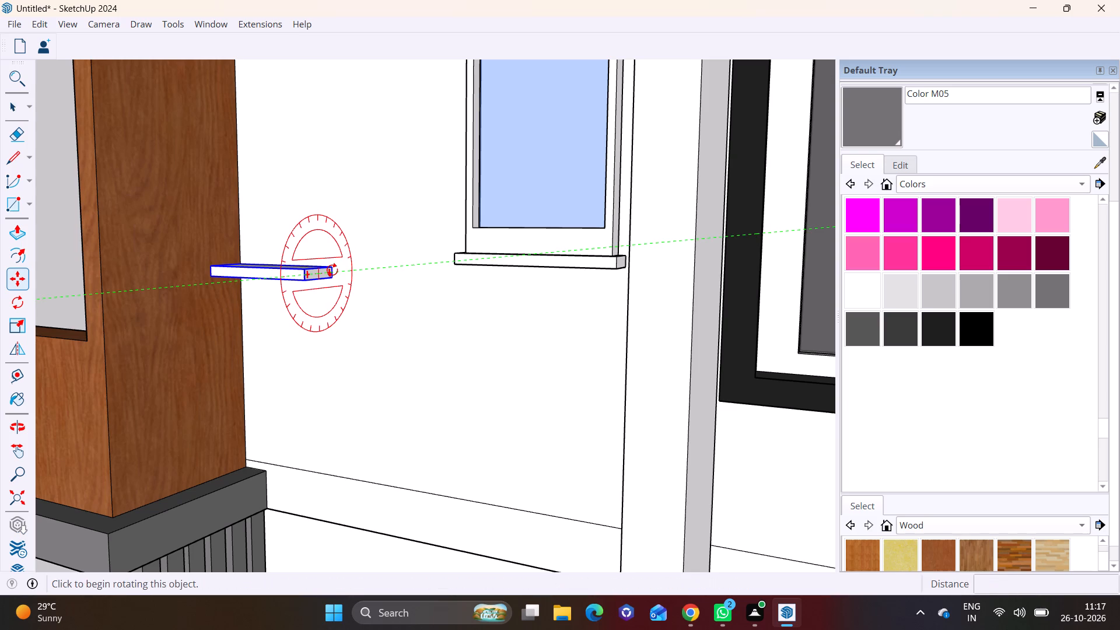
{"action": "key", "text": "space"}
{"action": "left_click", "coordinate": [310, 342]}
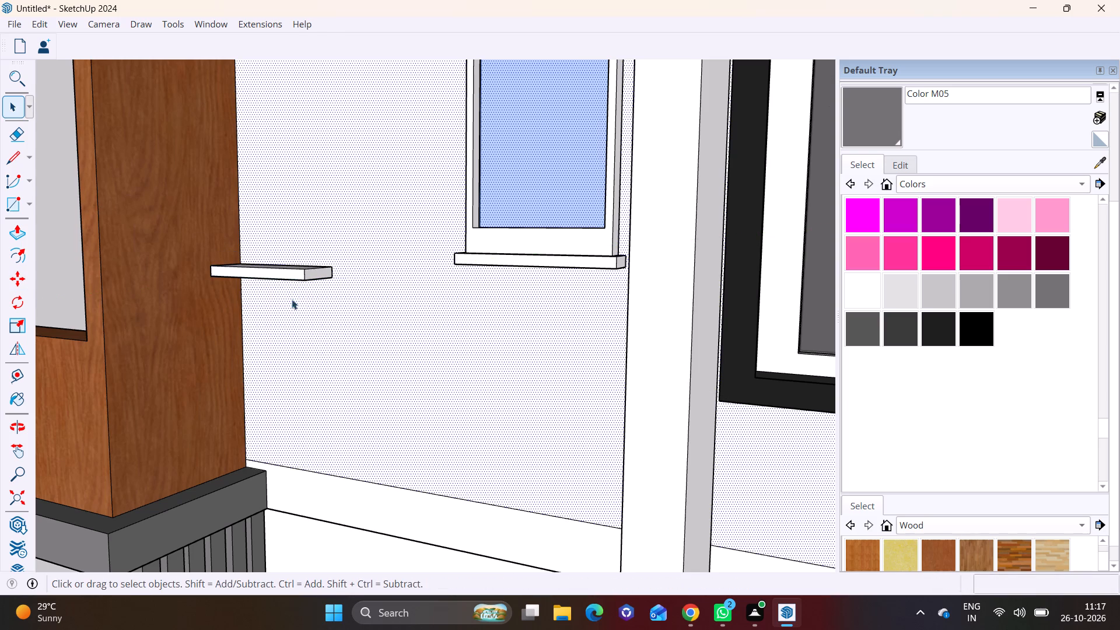
Copy the projecting slab straight down about 4' 2" to the floor line beside the gray balcony ledge.
{"action": "middle_click_drag", "start_coordinate": [303, 277], "coordinate": [238, 313]}
{"action": "left_click", "coordinate": [164, 344]}
{"action": "left_click", "coordinate": [271, 287]}
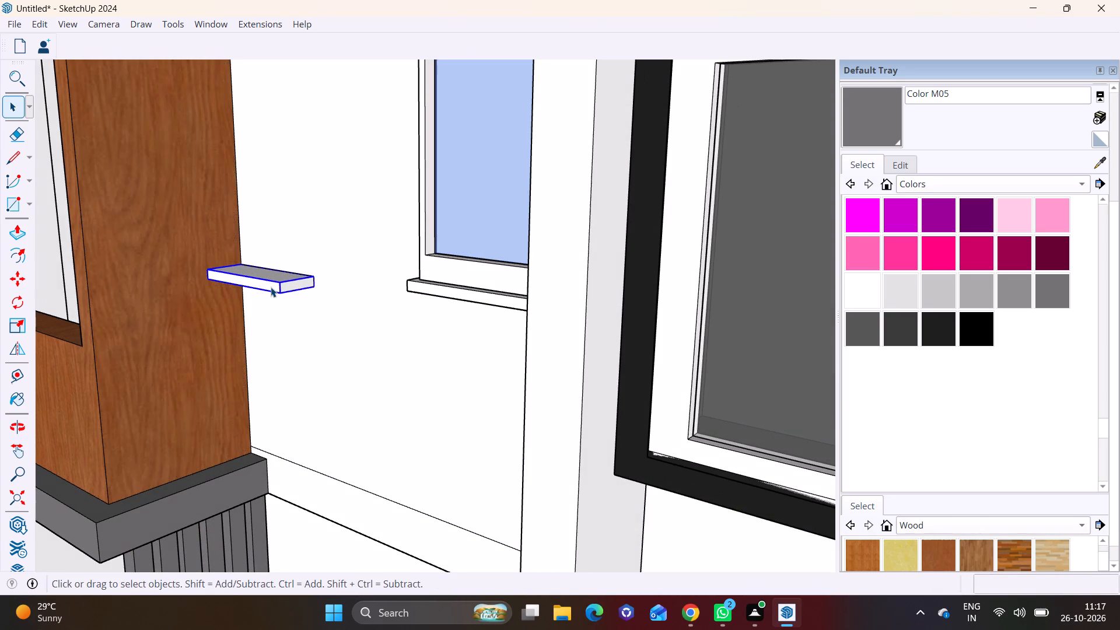
{"action": "key", "text": "m"}
{"action": "left_click", "coordinate": [310, 275]}
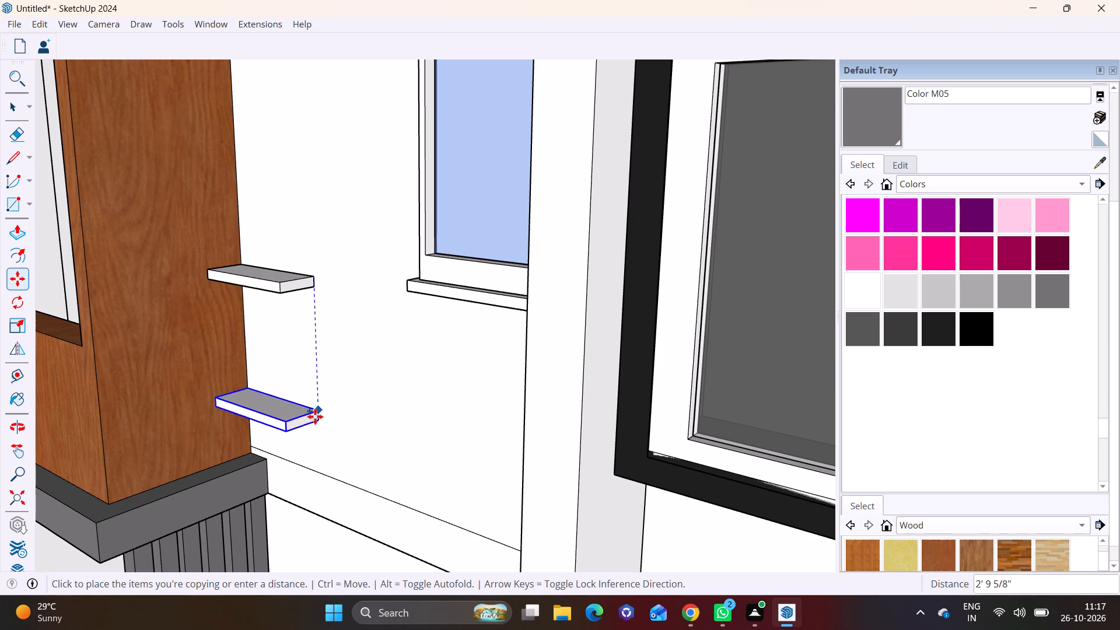
{"action": "middle_click_drag", "start_coordinate": [317, 447], "coordinate": [338, 345]}
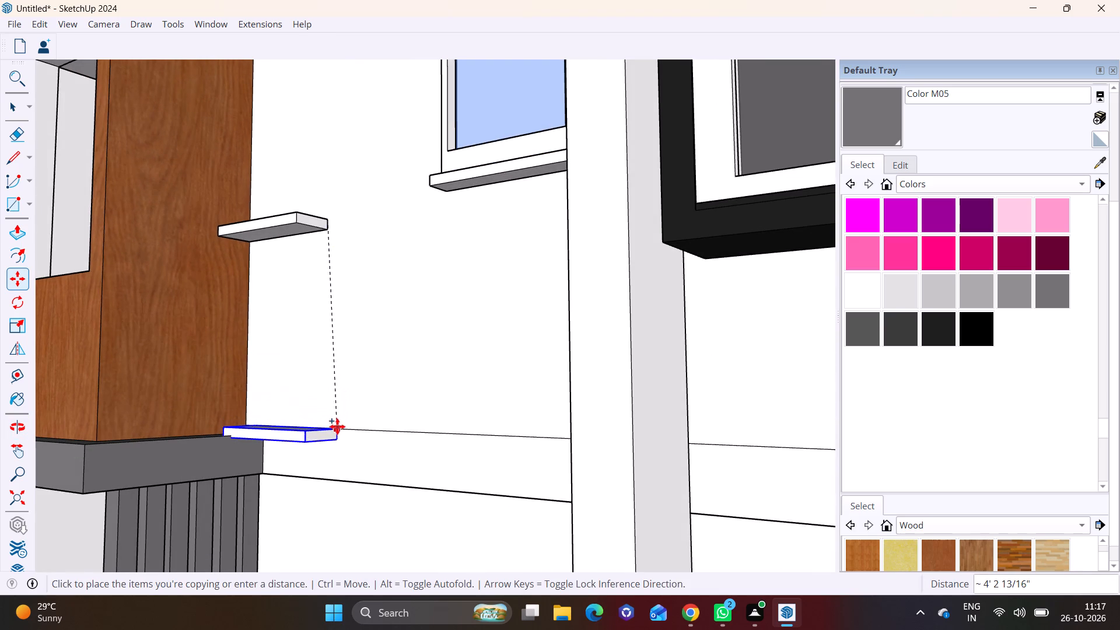
{"action": "left_click", "coordinate": [336, 421]}
{"action": "key", "text": "space"}
Move the copied slab sideways along the wall until its back corner meets the wood-clad balcony side.
{"action": "scroll", "coordinate": [359, 374], "scroll_direction": "down", "scroll_amount": 3}
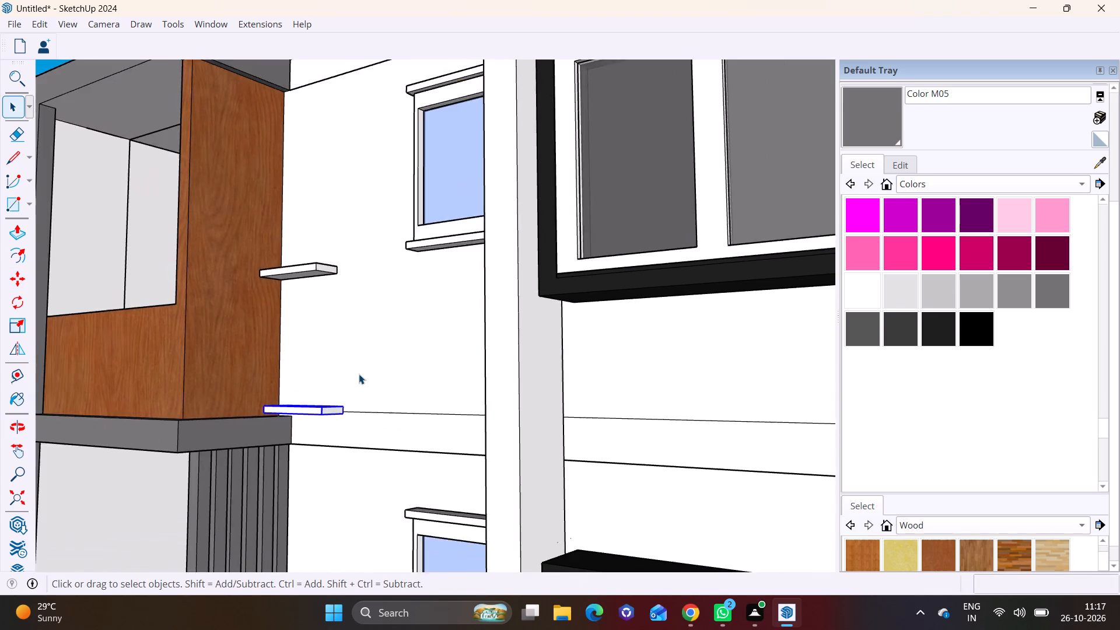
{"action": "scroll", "coordinate": [359, 374], "scroll_direction": "down", "scroll_amount": 3}
{"action": "middle_click_drag", "start_coordinate": [370, 372], "coordinate": [607, 409]}
{"action": "scroll", "coordinate": [607, 409], "scroll_direction": "down", "scroll_amount": 1}
{"action": "scroll", "coordinate": [423, 426], "scroll_direction": "up", "scroll_amount": 6}
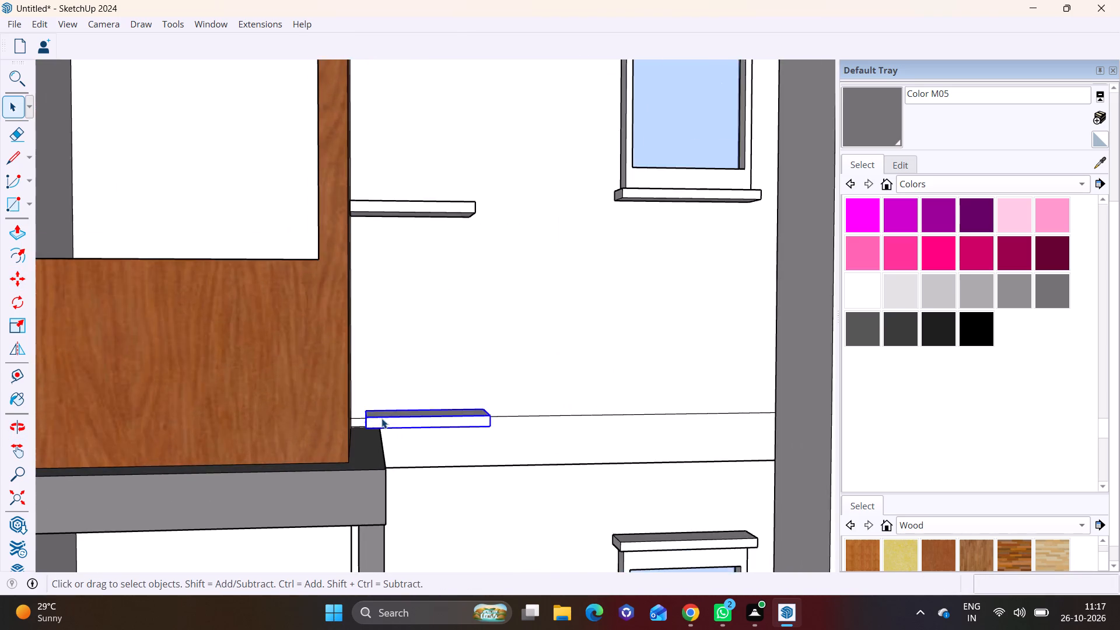
{"action": "scroll", "coordinate": [381, 418], "scroll_direction": "up", "scroll_amount": 3}
{"action": "middle_click_drag", "start_coordinate": [381, 418], "coordinate": [359, 464]}
{"action": "key", "text": "m"}
{"action": "left_click", "coordinate": [366, 405]}
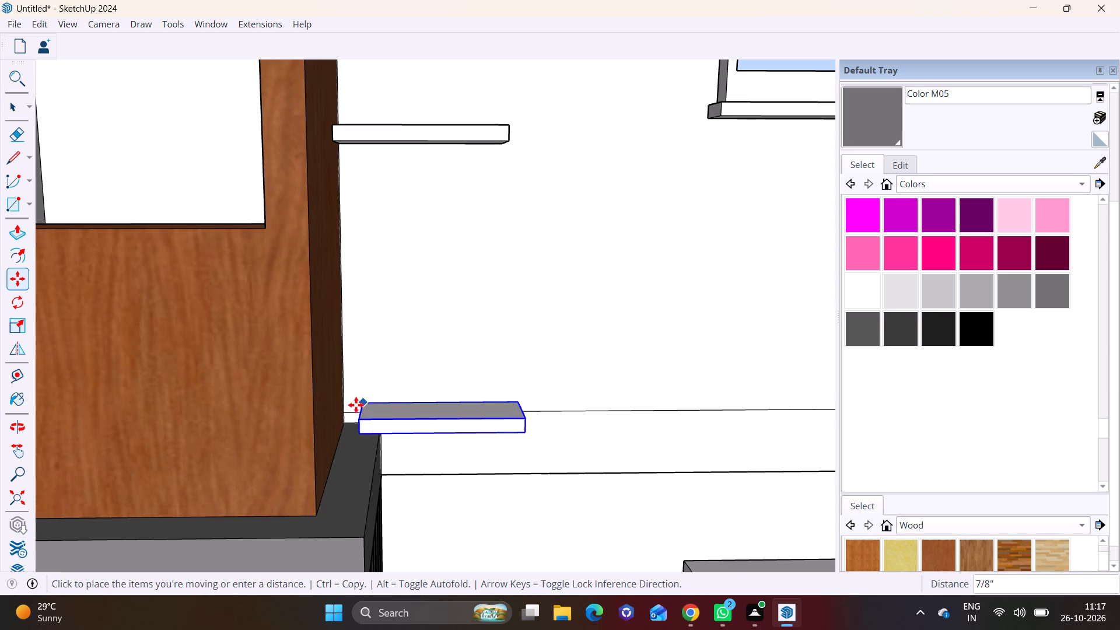
{"action": "left_click", "coordinate": [344, 400]}
{"action": "key", "text": "space"}
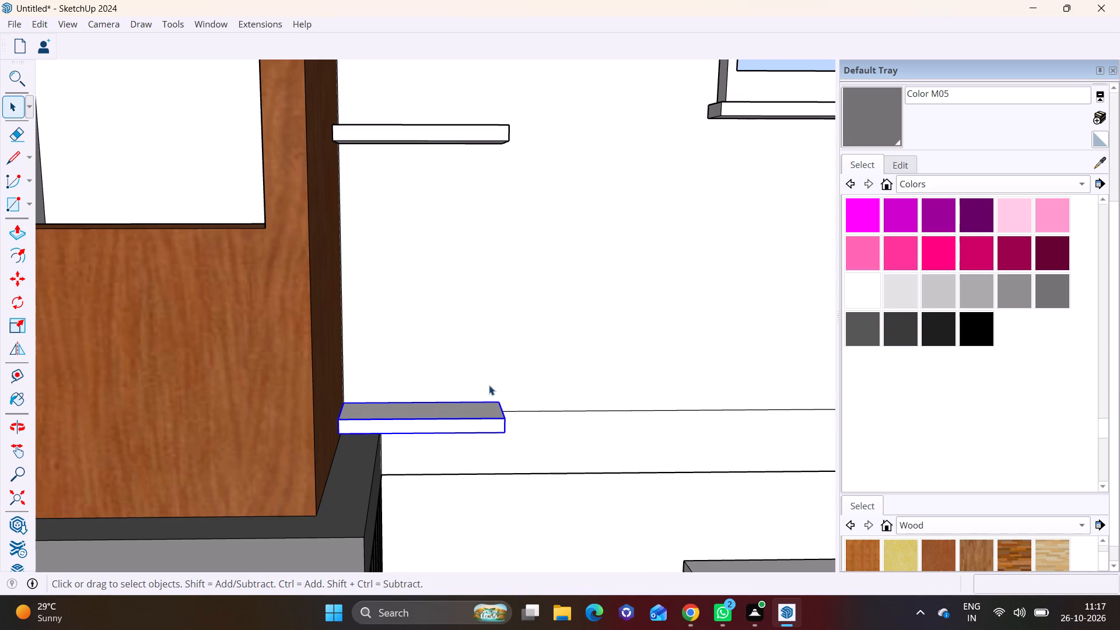
Move the upper projecting slab straight down the wall about 5 9/16".
{"action": "scroll", "coordinate": [535, 355], "scroll_direction": "down", "scroll_amount": 7}
{"action": "middle_click_drag", "start_coordinate": [489, 375], "coordinate": [419, 336]}
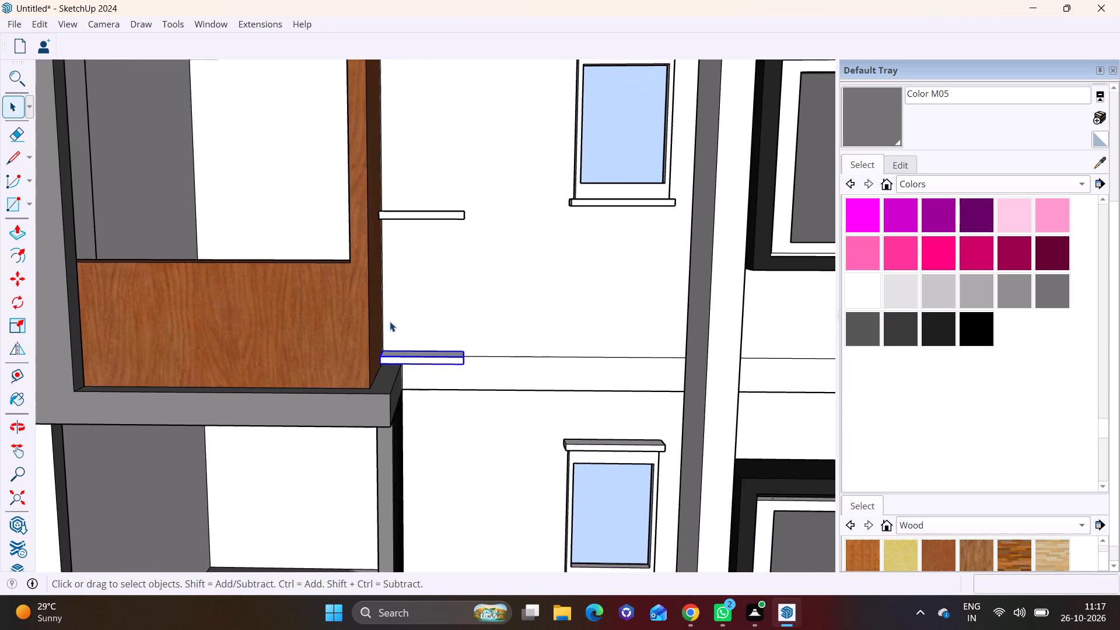
{"action": "middle_click_drag", "start_coordinate": [388, 310], "coordinate": [274, 264]}
{"action": "middle_click_drag", "start_coordinate": [288, 265], "coordinate": [282, 342], "text": "shift"}
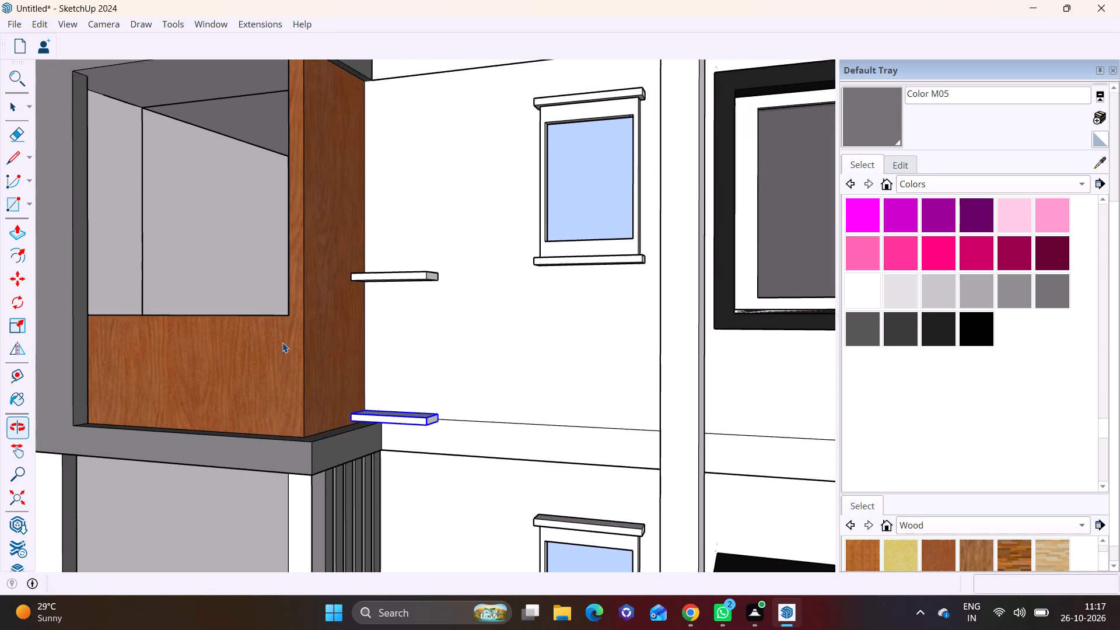
{"action": "scroll", "coordinate": [289, 337], "scroll_direction": "up", "scroll_amount": 3}
{"action": "key", "text": "space"}
{"action": "left_click", "coordinate": [449, 260]}
{"action": "middle_click_drag", "start_coordinate": [449, 265], "coordinate": [331, 330]}
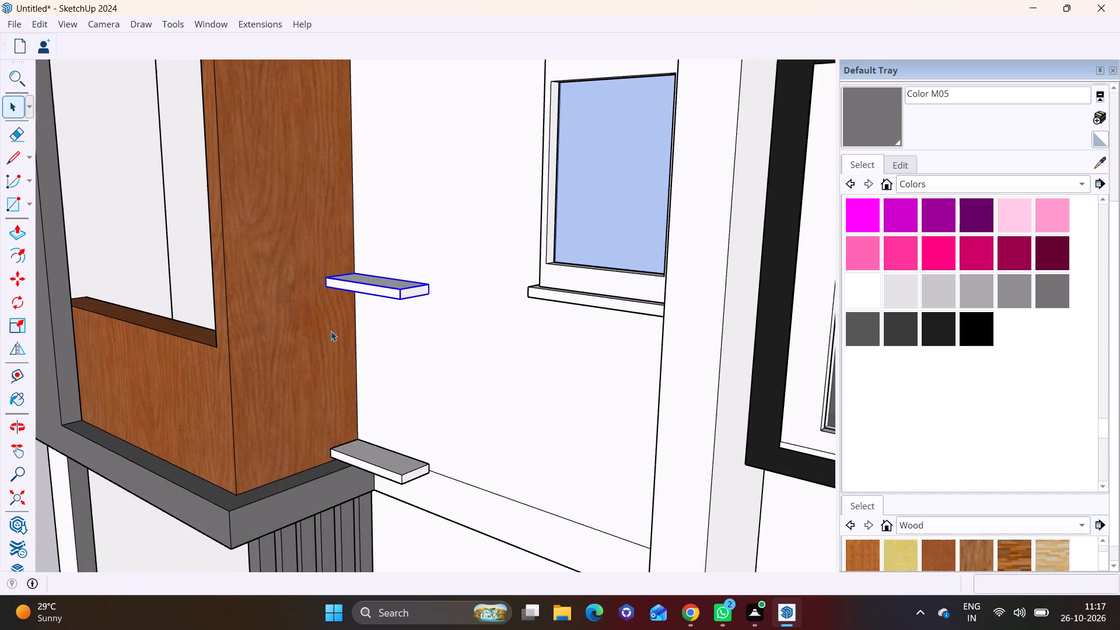
{"action": "key", "text": "m"}
{"action": "left_click", "coordinate": [431, 283]}
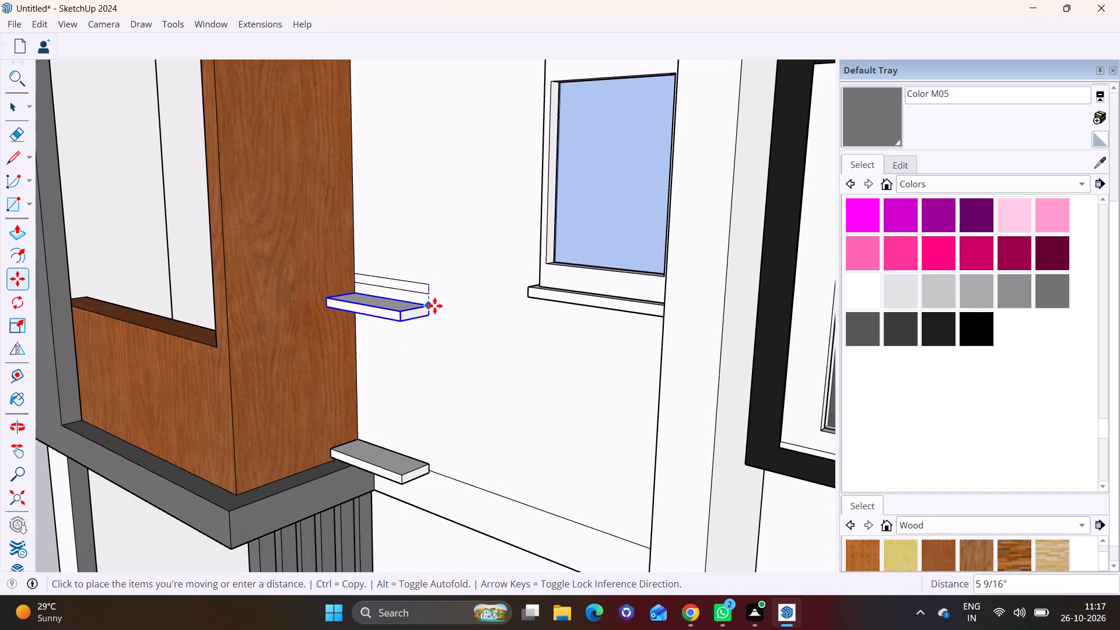
{"action": "left_click", "coordinate": [435, 307]}
{"action": "key", "text": "space"}
Delete the leftover rectangle's edges on the wall above the lowered slab.
{"action": "left_click", "coordinate": [426, 290]}
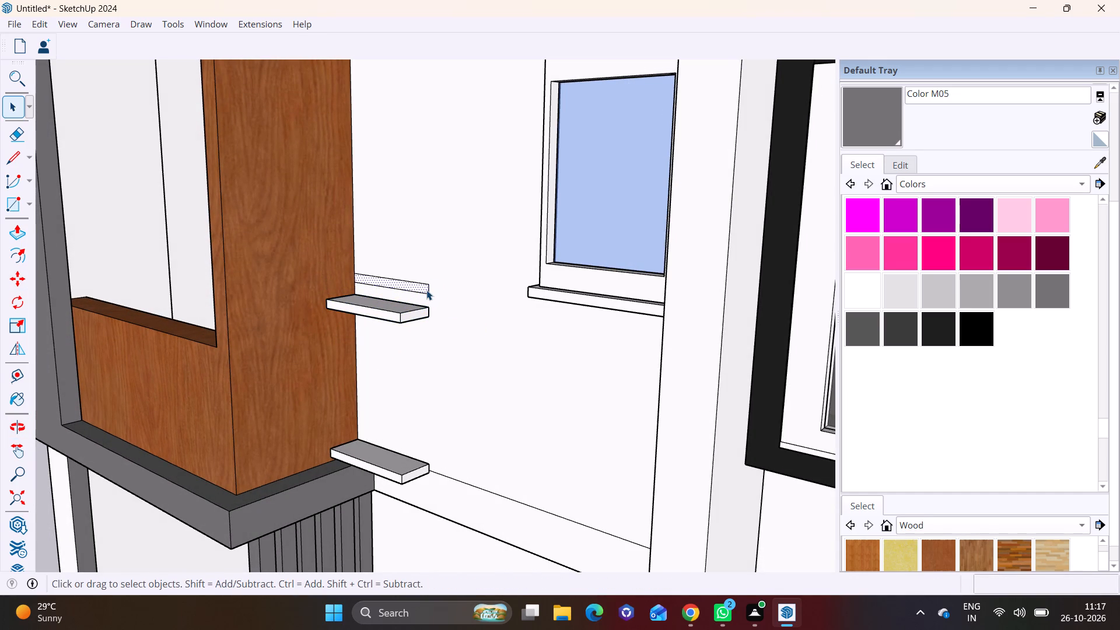
{"action": "left_click_drag", "start_coordinate": [426, 290], "coordinate": [431, 283]}
{"action": "key", "text": "Delete"}
{"action": "left_click", "coordinate": [416, 283]}
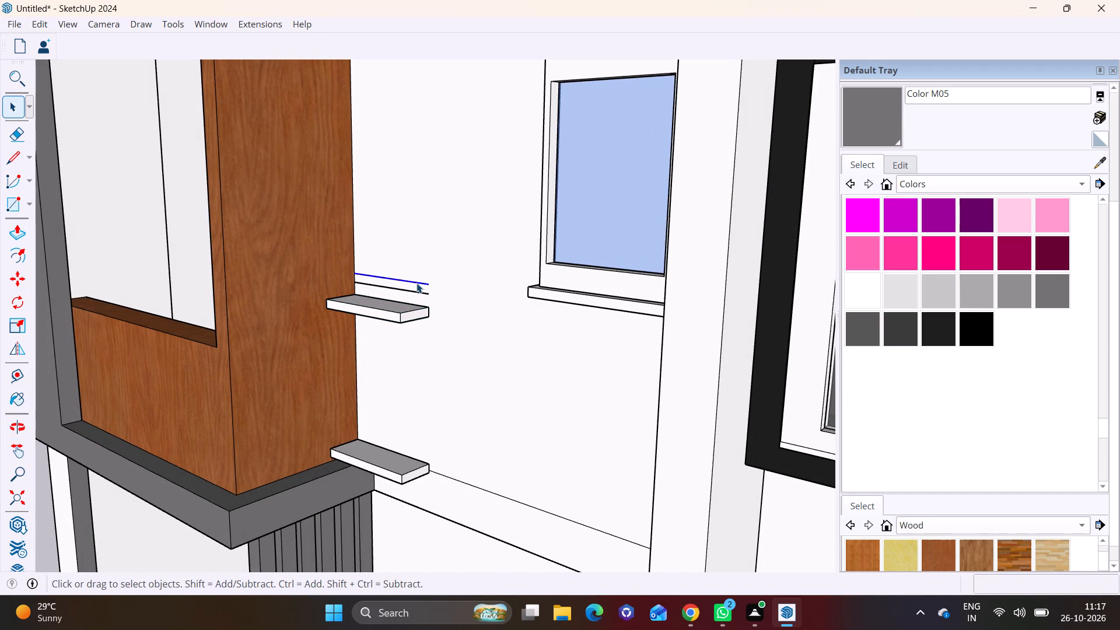
{"action": "key", "text": "Delete"}
{"action": "left_click", "coordinate": [418, 292]}
{"action": "key", "text": "Delete"}
Copy both projecting slabs together straight down about 10' 11 3/4" to the floor below, beside the vertically ribbed balcony side.
{"action": "scroll", "coordinate": [433, 312], "scroll_direction": "down", "scroll_amount": 5}
{"action": "middle_click_drag", "start_coordinate": [423, 342], "coordinate": [462, 321]}
{"action": "middle_click_drag", "start_coordinate": [450, 352], "coordinate": [455, 253], "text": "shift"}
{"action": "key", "text": "space"}
{"action": "left_click", "coordinate": [431, 214]}
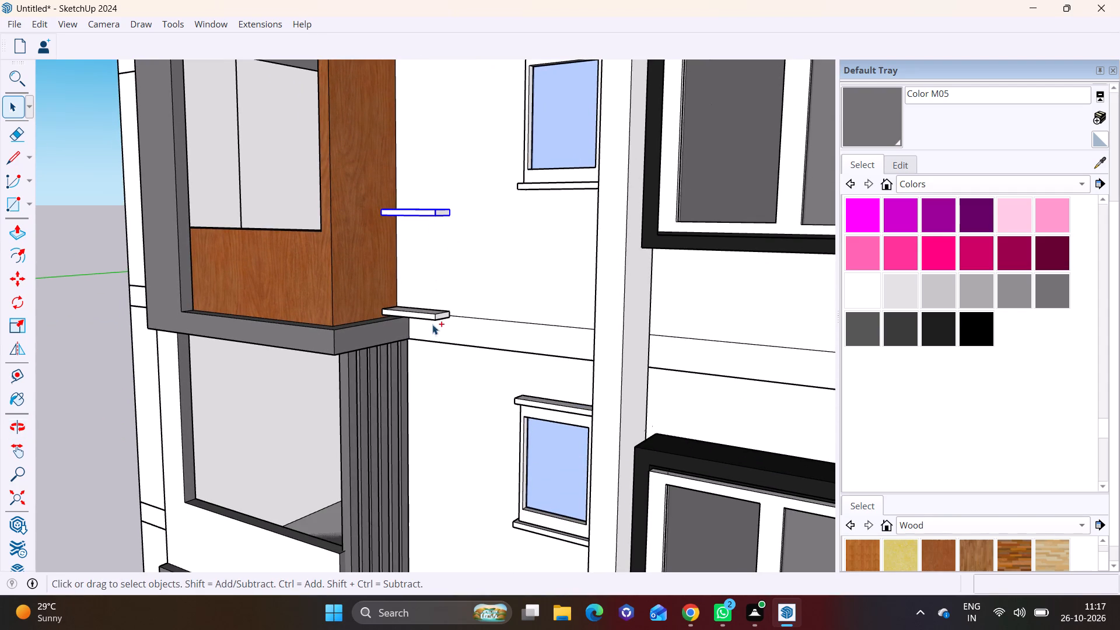
{"action": "left_click", "coordinate": [435, 316], "text": "ctrl"}
{"action": "key", "text": "m"}
{"action": "left_click", "coordinate": [452, 209]}
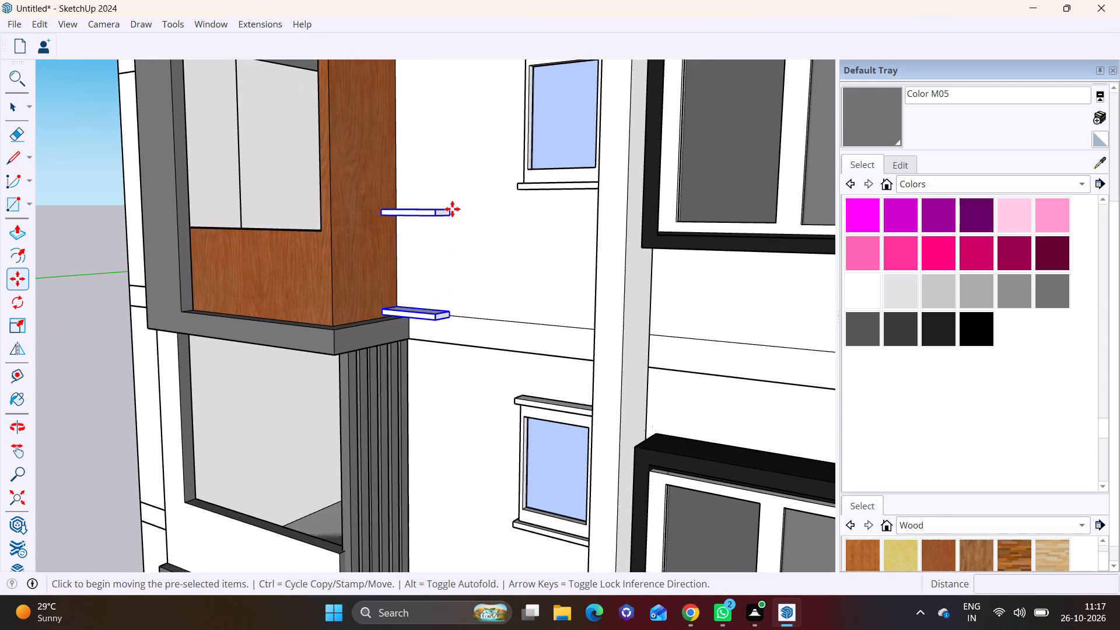
{"action": "middle_click_drag", "start_coordinate": [447, 400], "coordinate": [456, 223], "text": "shift"}
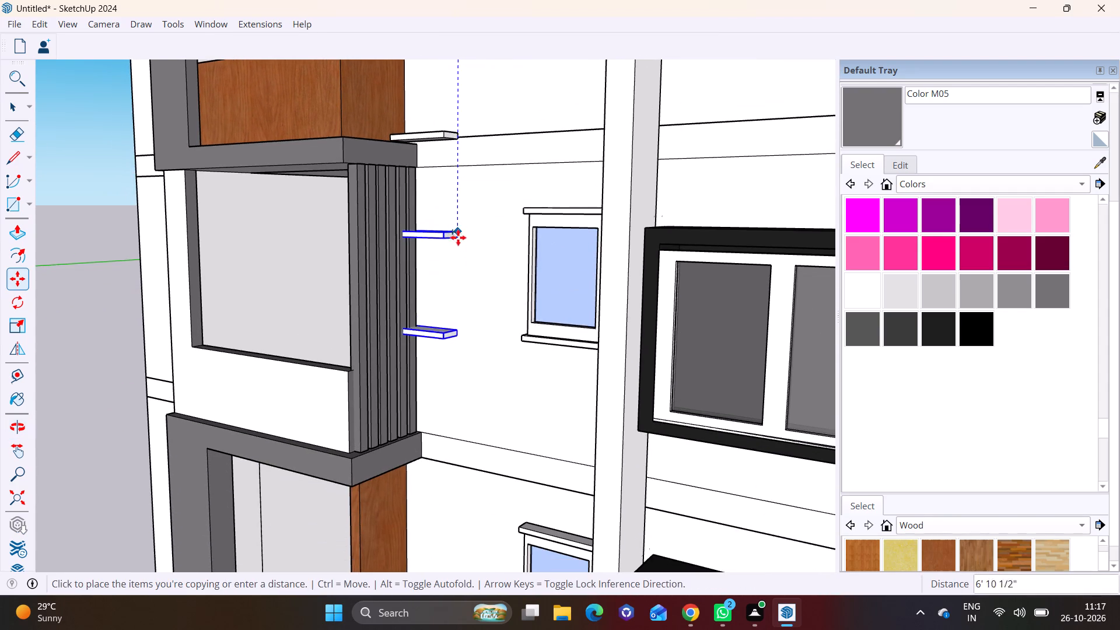
{"action": "scroll", "coordinate": [467, 338], "scroll_direction": "up", "scroll_amount": 5}
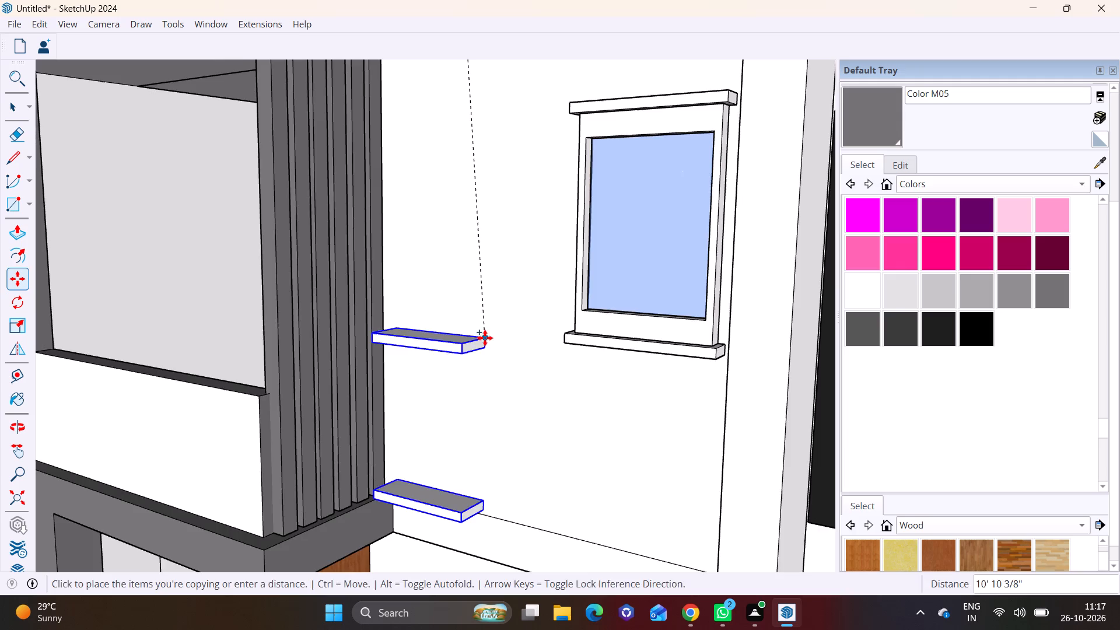
{"action": "middle_click_drag", "start_coordinate": [485, 338], "coordinate": [503, 248]}
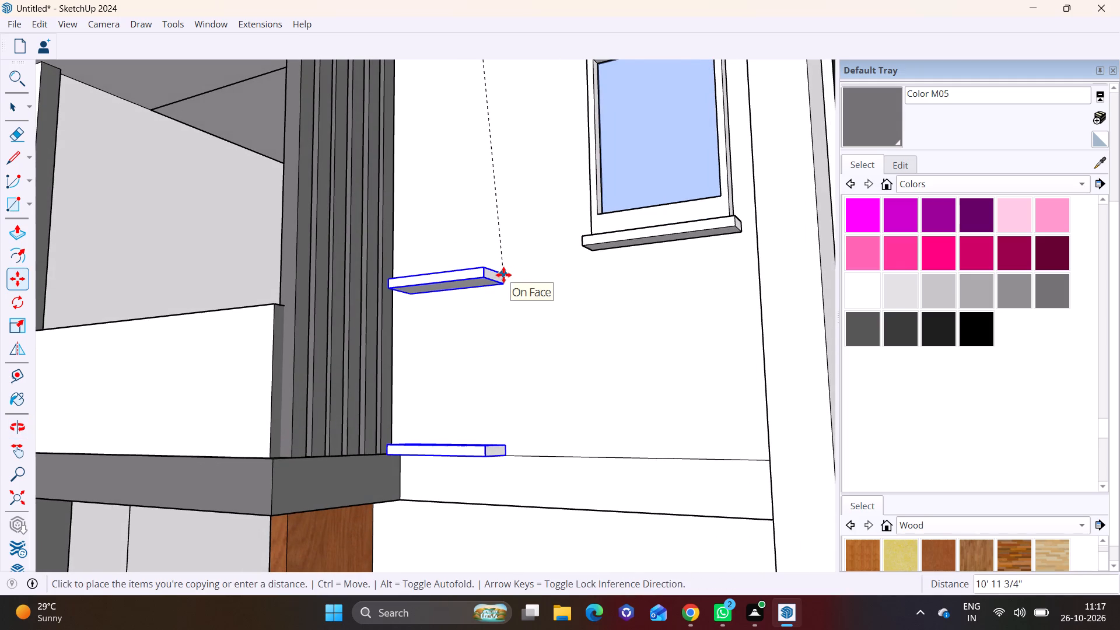
{"action": "left_click", "coordinate": [503, 275]}
Copy the pair of slabs straight down about 11' 8" to the next floor, beside its wood-clad balcony side.
{"action": "left_click", "coordinate": [503, 275]}
{"action": "middle_click_drag", "start_coordinate": [491, 383], "coordinate": [512, 98], "text": "shift"}
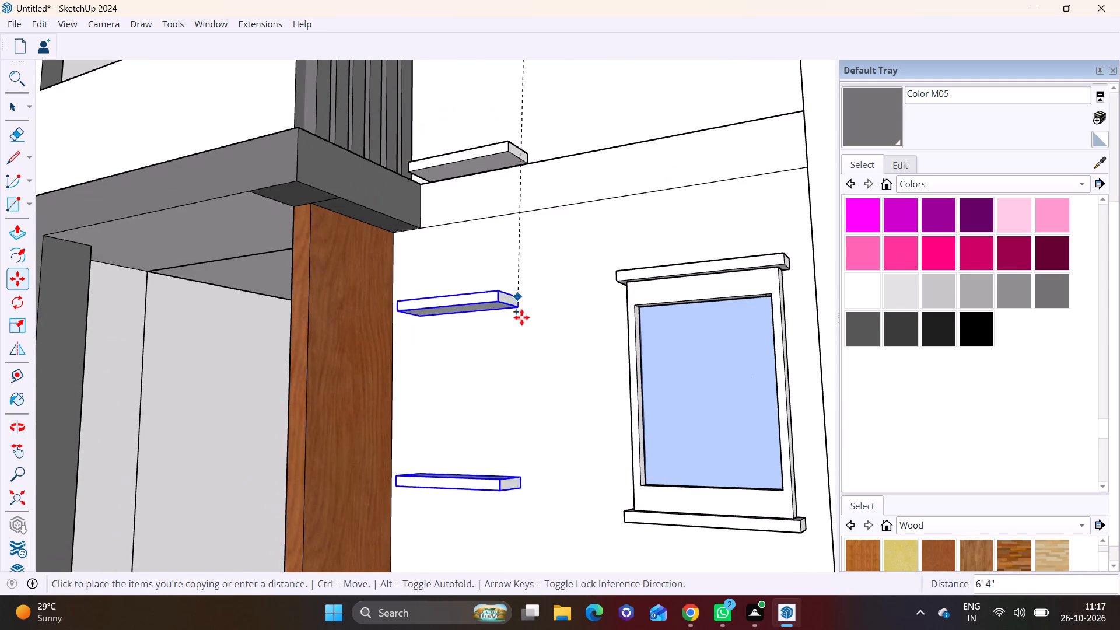
{"action": "middle_click_drag", "start_coordinate": [521, 317], "coordinate": [506, 60], "text": "shift"}
{"action": "middle_click_drag", "start_coordinate": [531, 290], "coordinate": [543, 163], "text": "shift"}
{"action": "scroll", "coordinate": [521, 159], "scroll_direction": "up", "scroll_amount": 2}
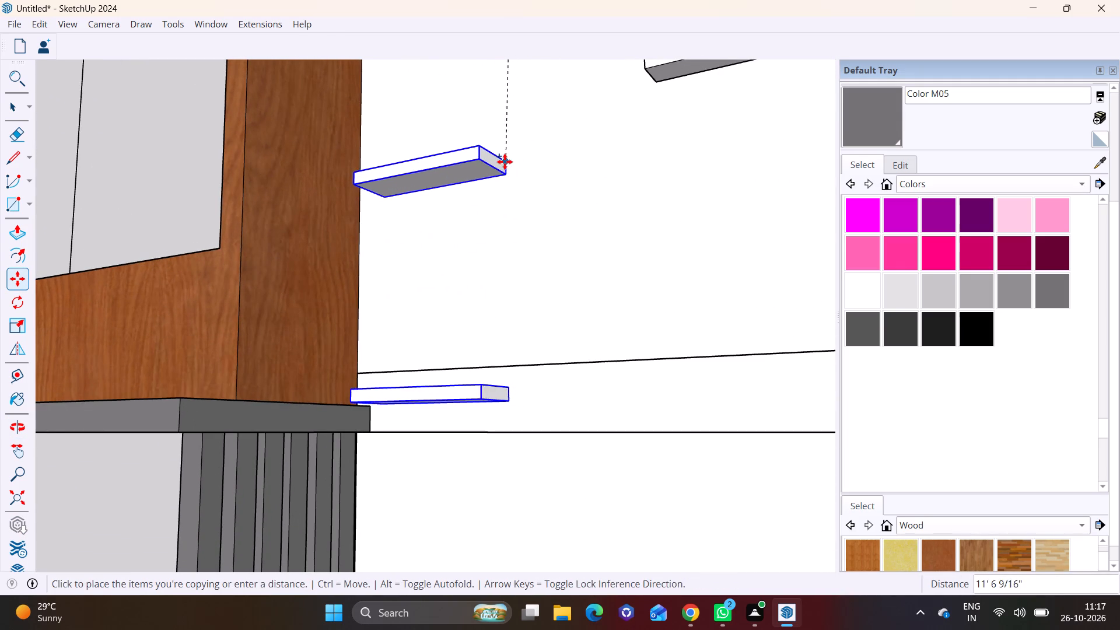
{"action": "middle_click_drag", "start_coordinate": [493, 165], "coordinate": [512, 257]}
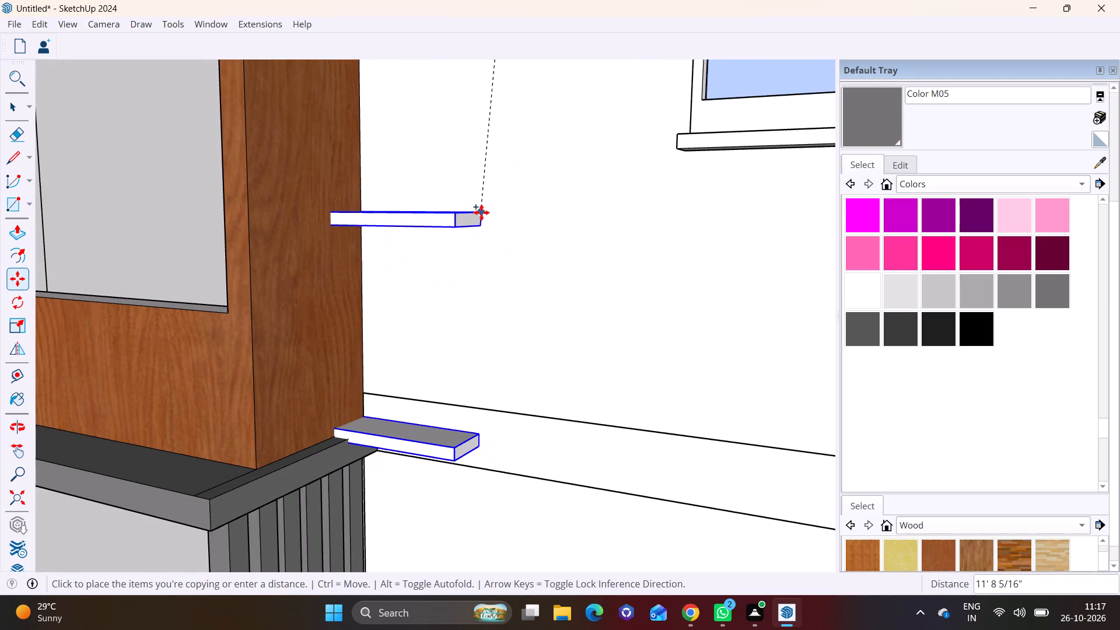
{"action": "left_click", "coordinate": [490, 205]}
Copy the pair of slabs straight down 10' 5 1/2" to the lowest floor, beside its ribbed balcony side.
{"action": "left_click", "coordinate": [491, 208]}
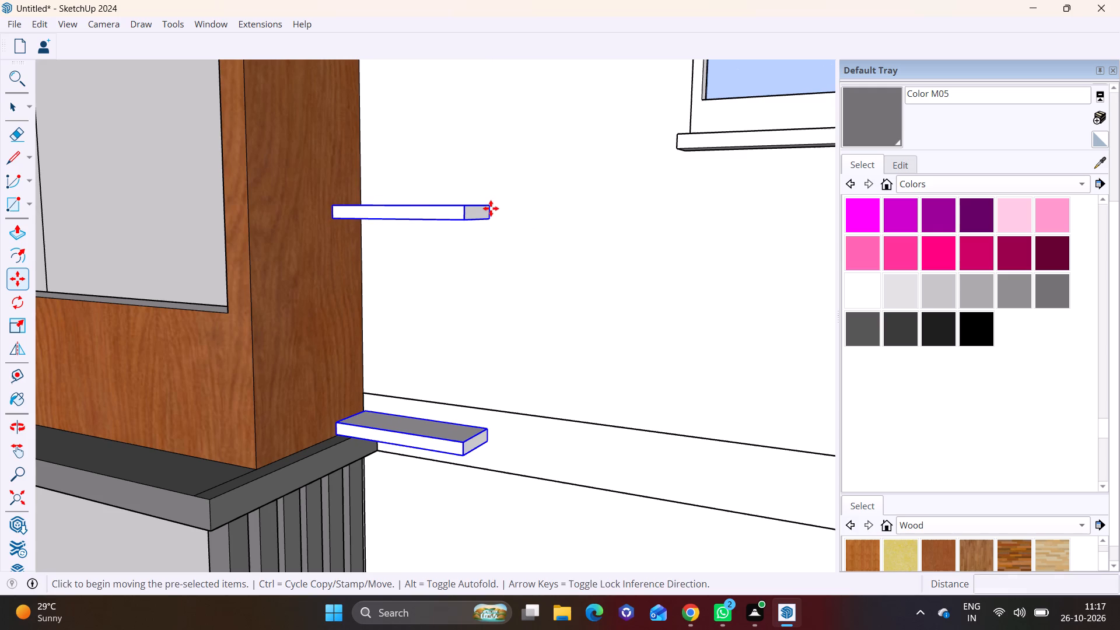
{"action": "middle_click_drag", "start_coordinate": [490, 317], "coordinate": [532, 46], "text": "shift"}
{"action": "middle_click_drag", "start_coordinate": [534, 341], "coordinate": [565, 124]}
{"action": "scroll", "coordinate": [580, 376], "scroll_direction": "down", "scroll_amount": 1}
{"action": "middle_click_drag", "start_coordinate": [595, 312], "coordinate": [579, 150], "text": "shift"}
{"action": "left_click", "coordinate": [555, 236]}
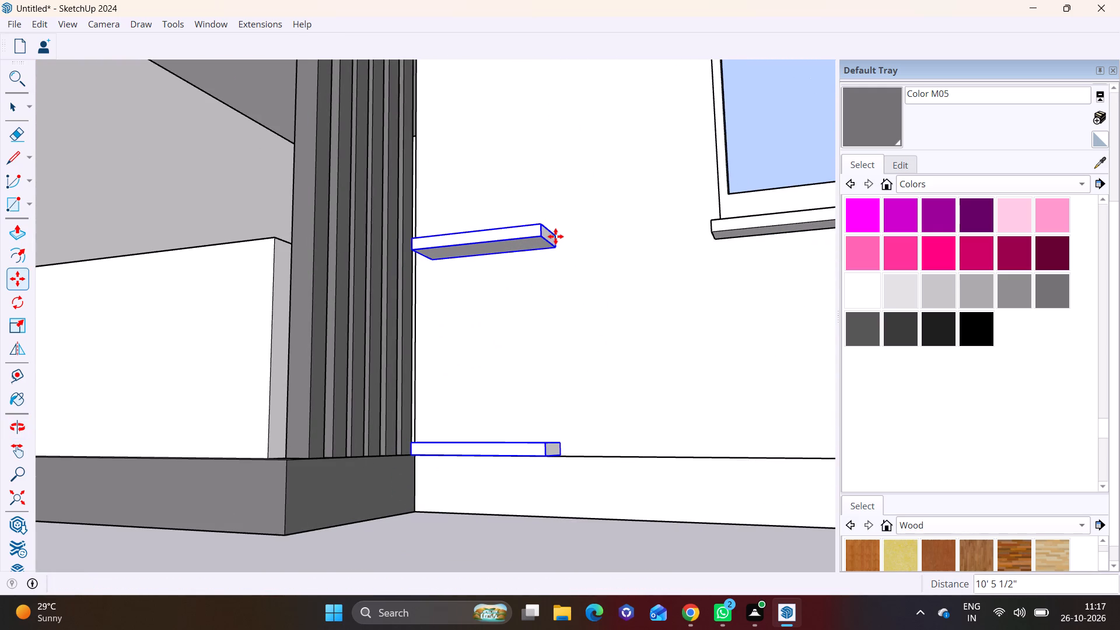
{"action": "key", "text": "space"}
{"action": "left_click", "coordinate": [114, 198]}
Examine the copied slab pairs beside the balconies across the facade's floors and up close.
{"action": "scroll", "coordinate": [195, 213], "scroll_direction": "down", "scroll_amount": 7}
{"action": "middle_click_drag", "start_coordinate": [292, 304], "coordinate": [294, 351]}
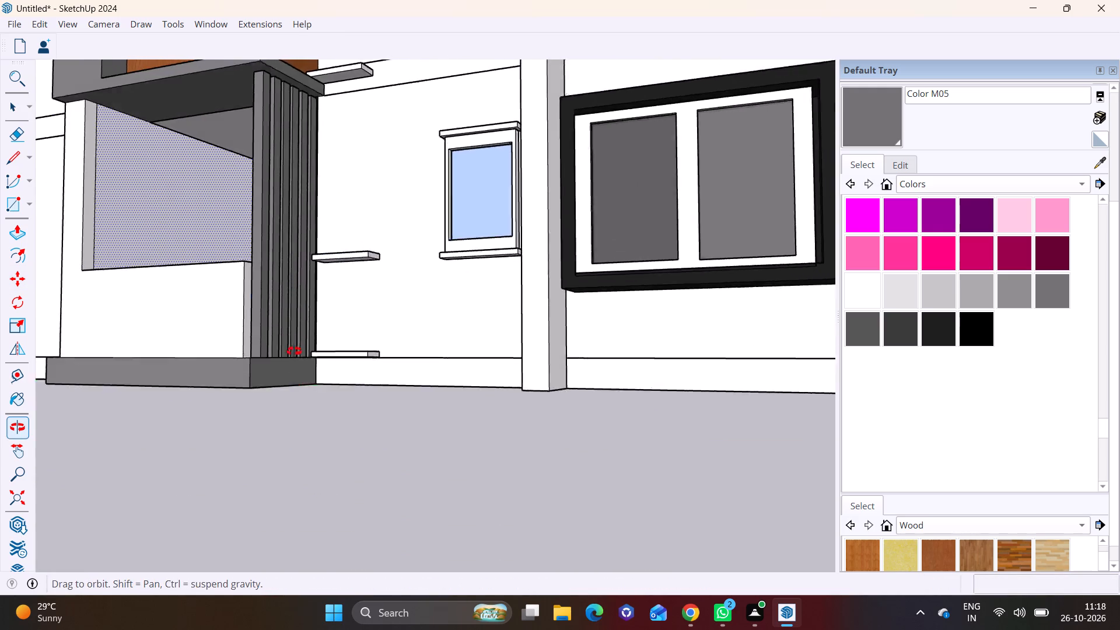
{"action": "middle_click_drag", "start_coordinate": [294, 351], "coordinate": [309, 409]}
{"action": "left_click_drag", "start_coordinate": [343, 453], "coordinate": [350, 449]}
{"action": "scroll", "coordinate": [316, 397], "scroll_direction": "down", "scroll_amount": 4}
{"action": "middle_click_drag", "start_coordinate": [297, 316], "coordinate": [299, 452], "text": "shift"}
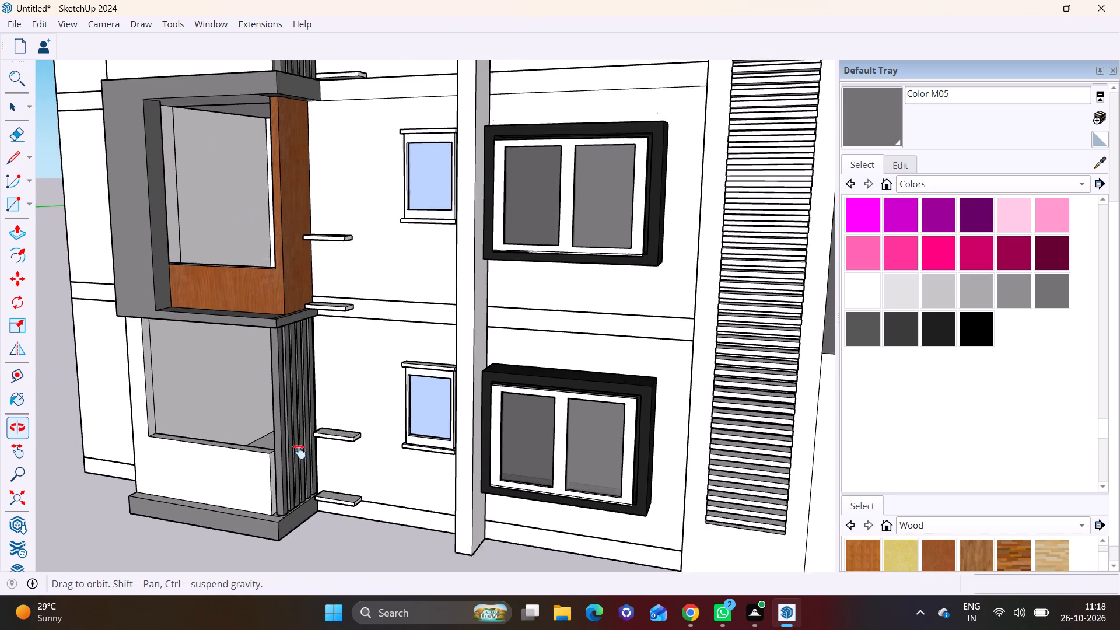
{"action": "middle_click_drag", "start_coordinate": [299, 452], "coordinate": [300, 463], "text": "shift"}
{"action": "scroll", "coordinate": [297, 387], "scroll_direction": "down", "scroll_amount": 1}
{"action": "middle_click_drag", "start_coordinate": [276, 363], "coordinate": [256, 307]}
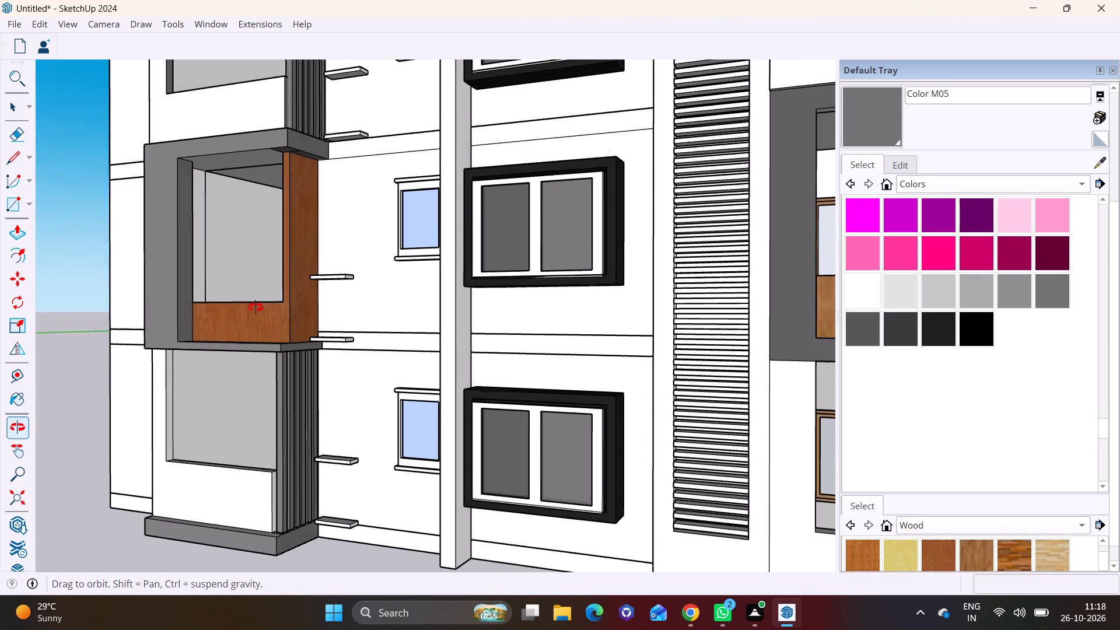
{"action": "middle_click_drag", "start_coordinate": [256, 307], "coordinate": [257, 307]}
{"action": "scroll", "coordinate": [347, 335], "scroll_direction": "up", "scroll_amount": 4}
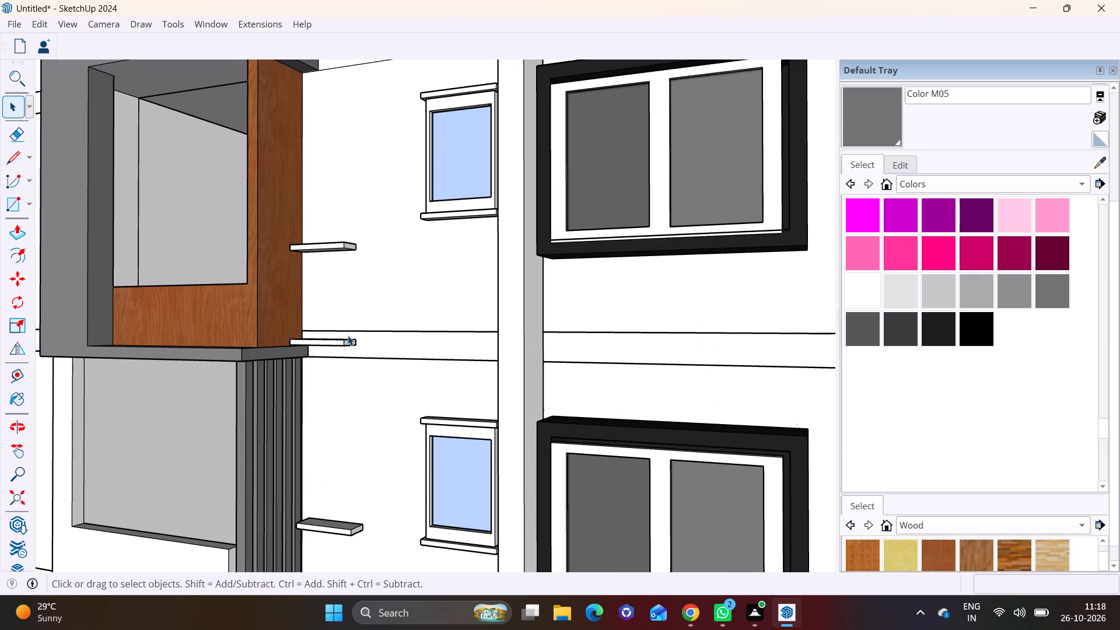
{"action": "scroll", "coordinate": [348, 335], "scroll_direction": "up", "scroll_amount": 2}
{"action": "middle_click_drag", "start_coordinate": [350, 335], "coordinate": [344, 301]}
Open the 3D Warehouse.
{"action": "left_click", "coordinate": [206, 22]}
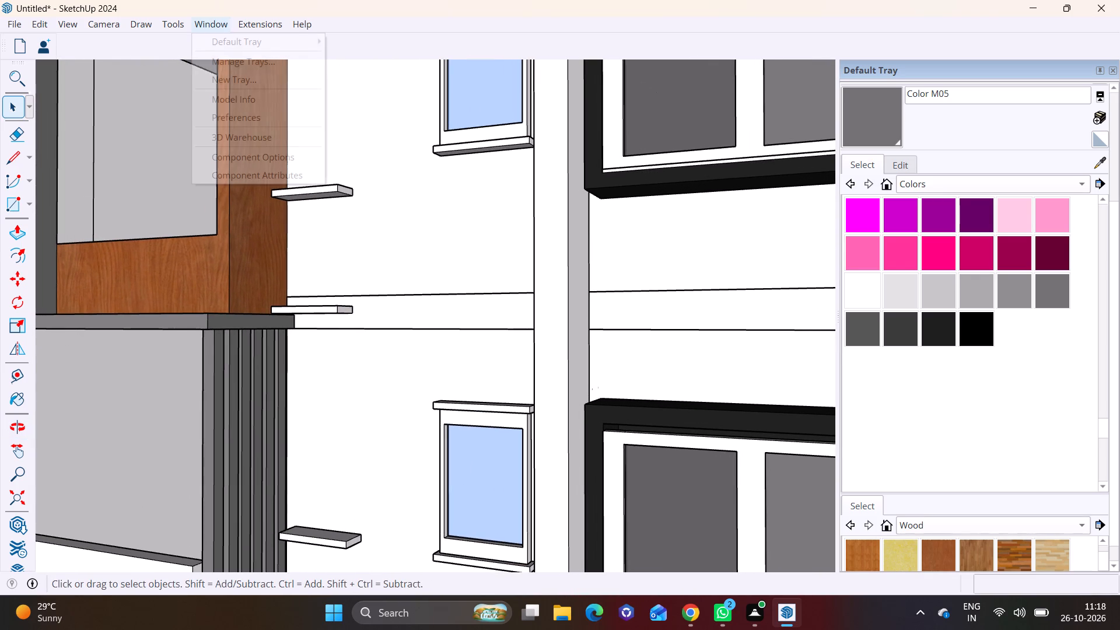
{"action": "left_click", "coordinate": [229, 135]}
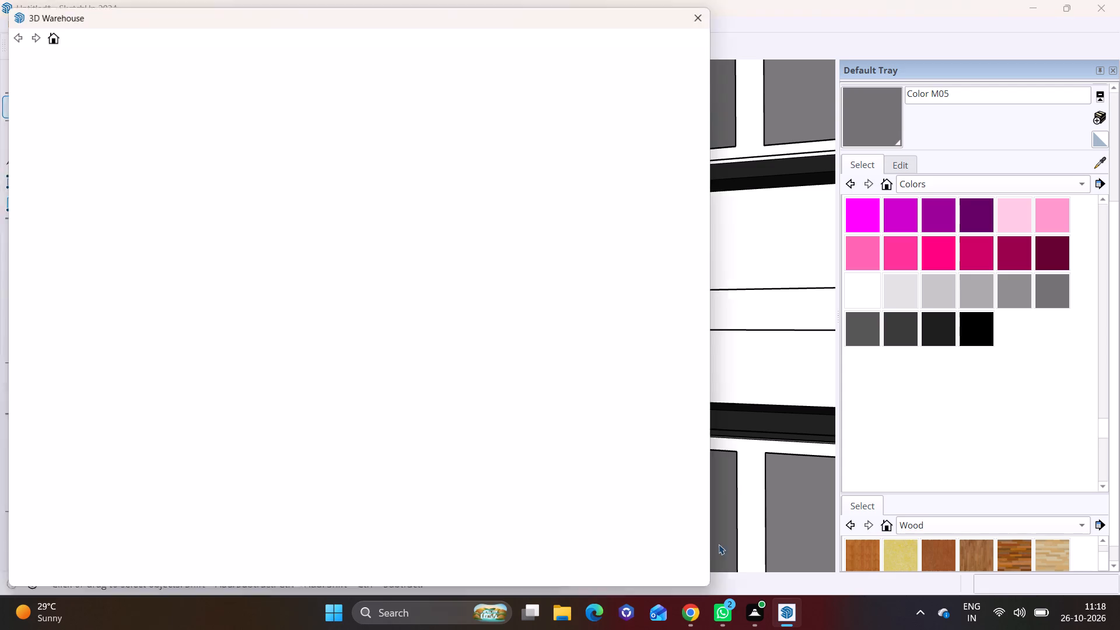
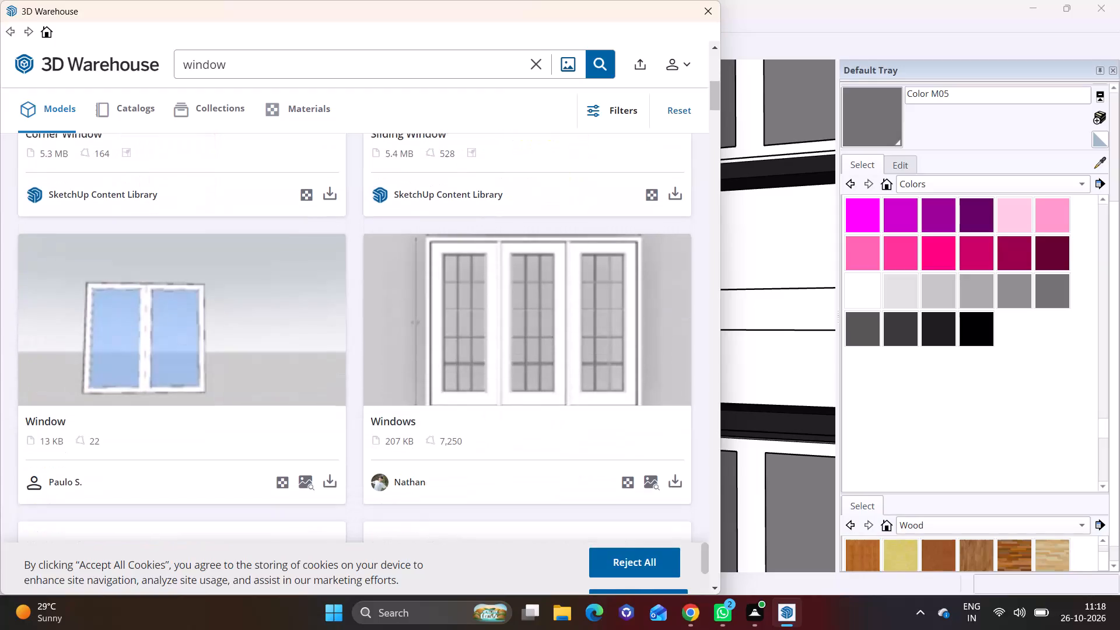
Load the dark-framed two-pane WINDOW model from the window search results directly into the building model.
{"action": "scroll", "coordinate": [416, 317], "scroll_direction": "down", "scroll_amount": 2}
{"action": "scroll", "coordinate": [356, 322], "scroll_direction": "down", "scroll_amount": 7}
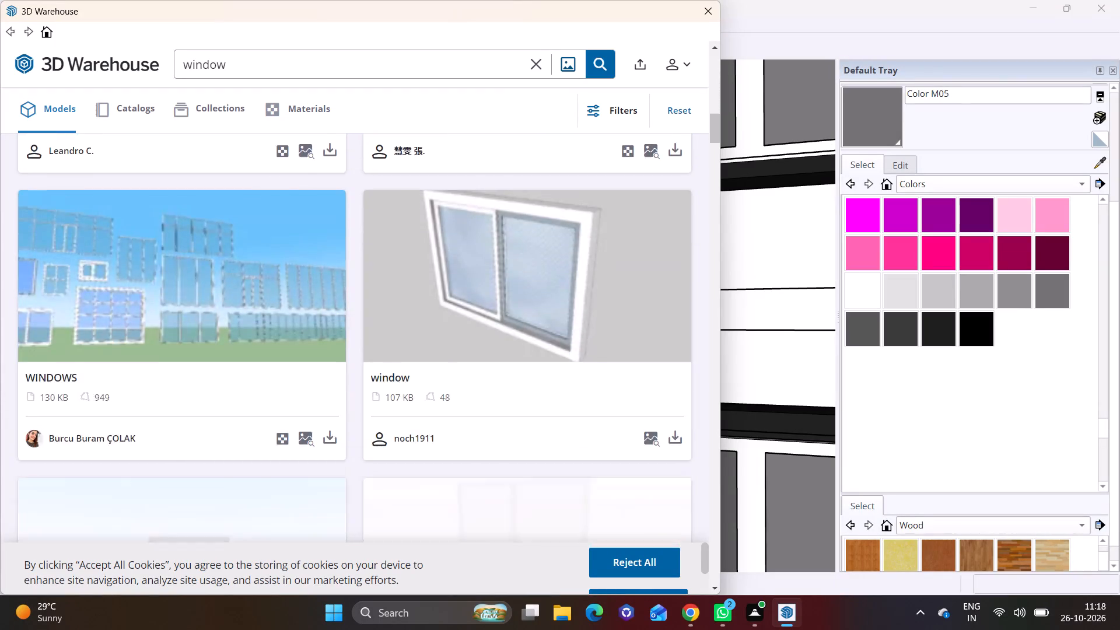
{"action": "scroll", "coordinate": [355, 350], "scroll_direction": "down", "scroll_amount": 4}
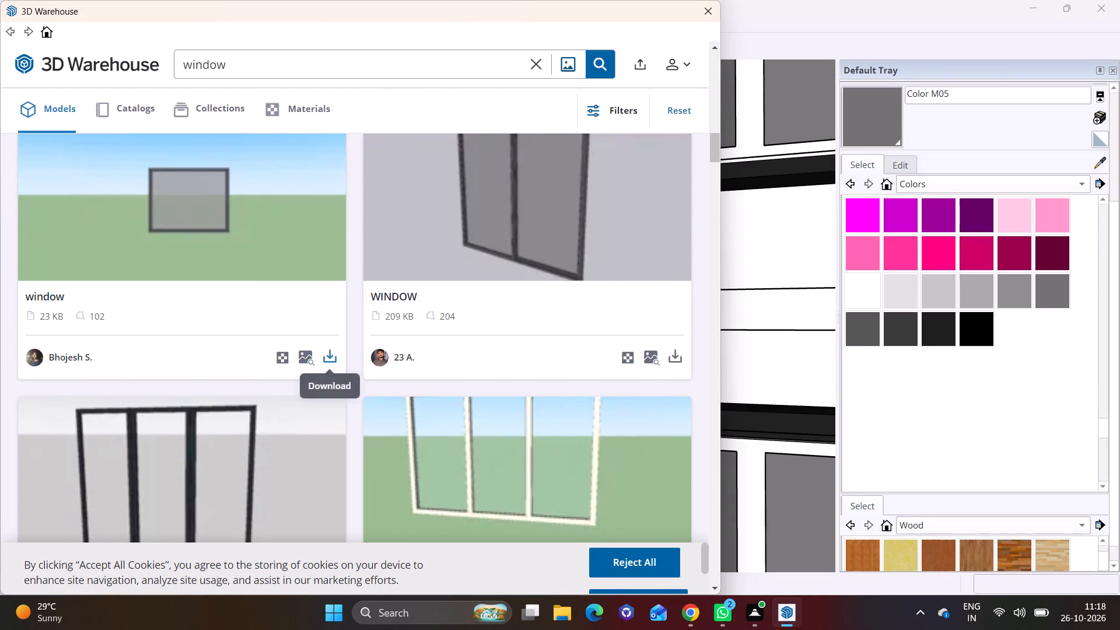
{"action": "left_click", "coordinate": [328, 355]}
{"action": "scroll", "coordinate": [302, 386], "scroll_direction": "down", "scroll_amount": 2}
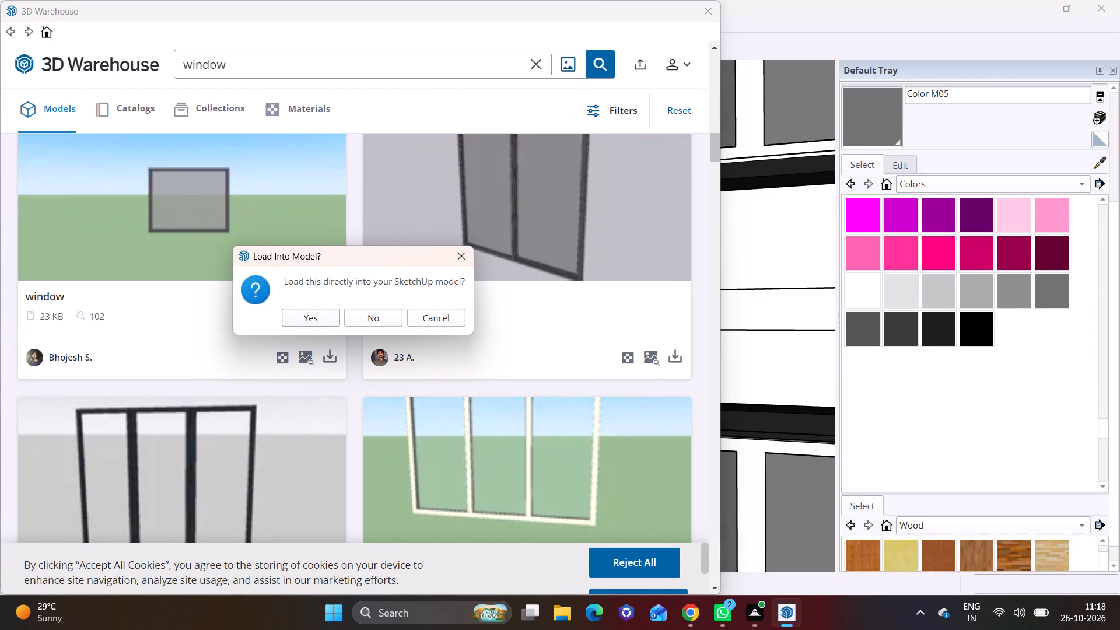
{"action": "left_click", "coordinate": [674, 359]}
{"action": "left_click", "coordinate": [358, 316]}
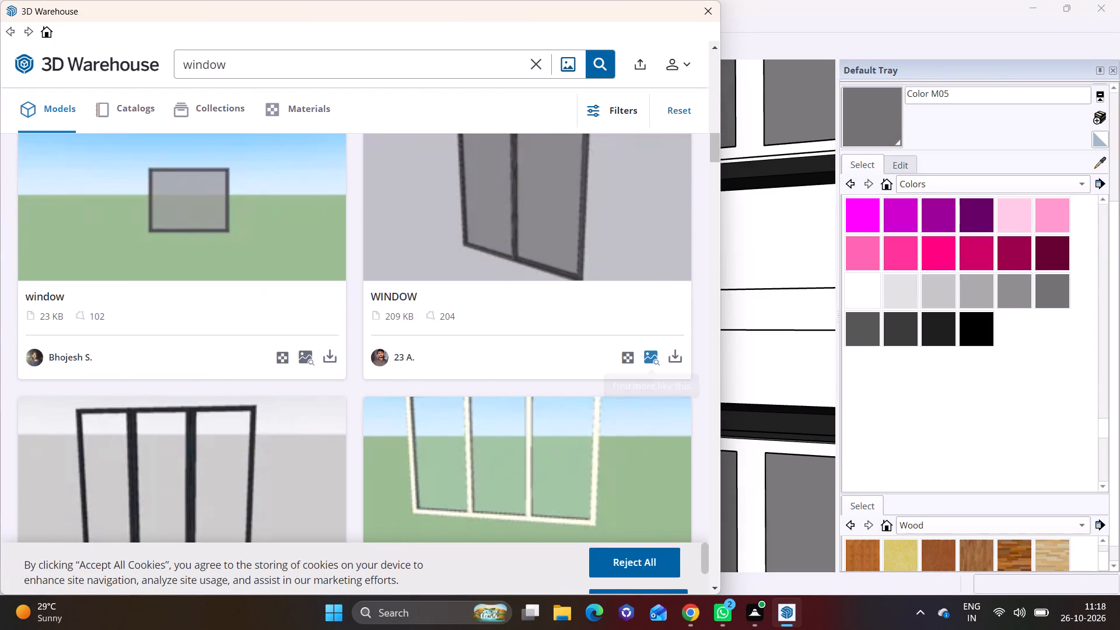
{"action": "left_click", "coordinate": [677, 354]}
{"action": "left_click", "coordinate": [314, 319]}
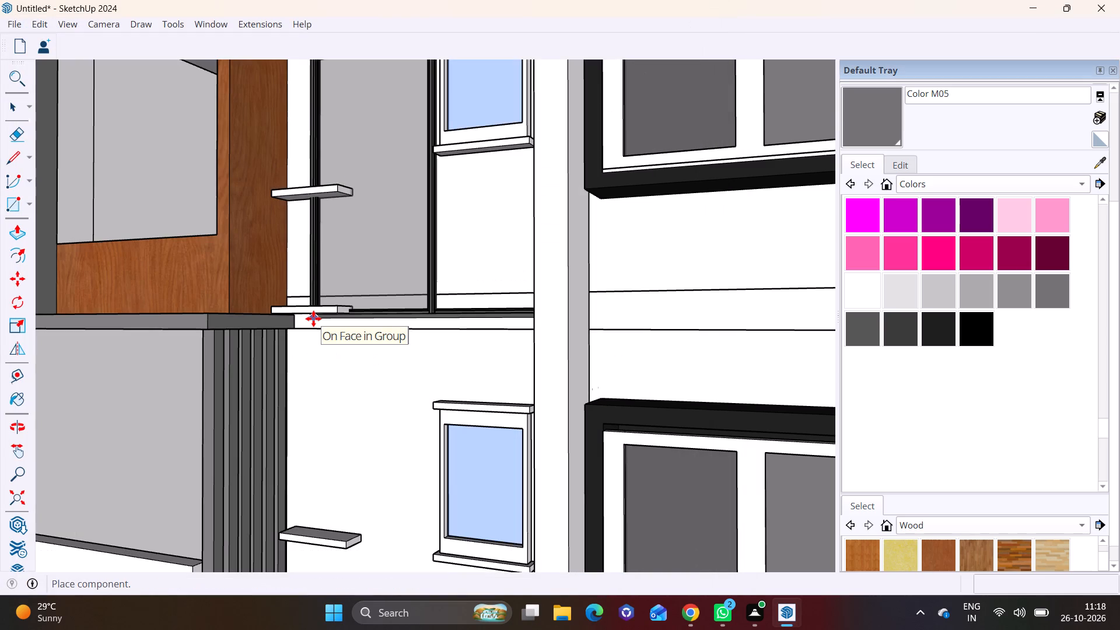
Place the downloaded two-pane window on the open ground in front of the building's balcony corner.
{"action": "scroll", "coordinate": [314, 303], "scroll_direction": "down", "scroll_amount": 7}
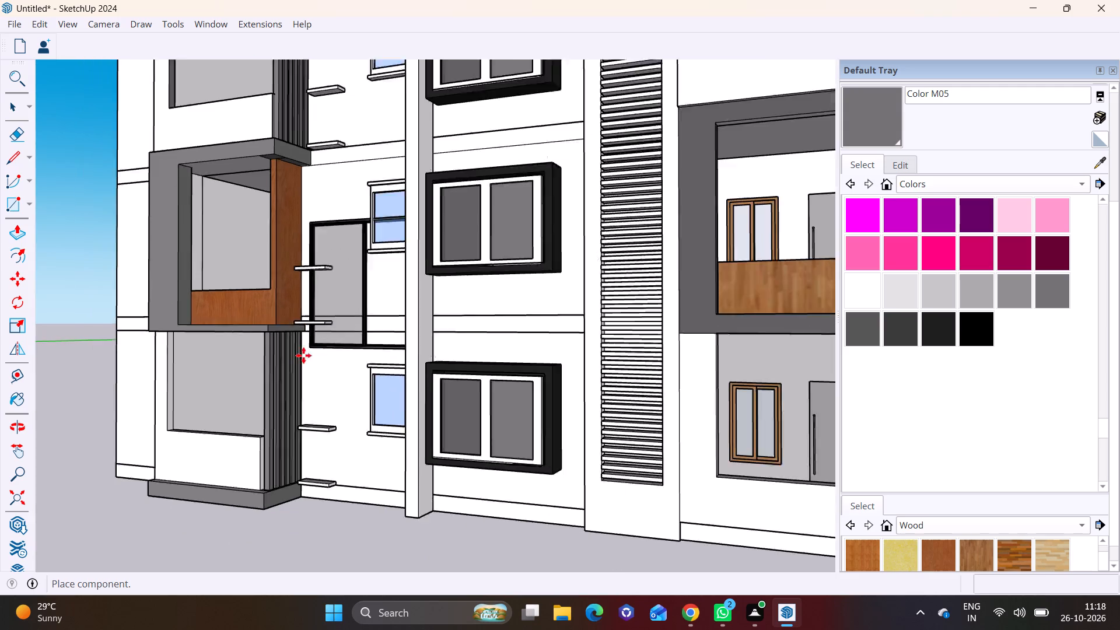
{"action": "scroll", "coordinate": [303, 355], "scroll_direction": "down", "scroll_amount": 4}
{"action": "scroll", "coordinate": [180, 448], "scroll_direction": "down", "scroll_amount": 3}
{"action": "left_click", "coordinate": [94, 539]}
{"action": "scroll", "coordinate": [94, 539], "scroll_direction": "down", "scroll_amount": 2}
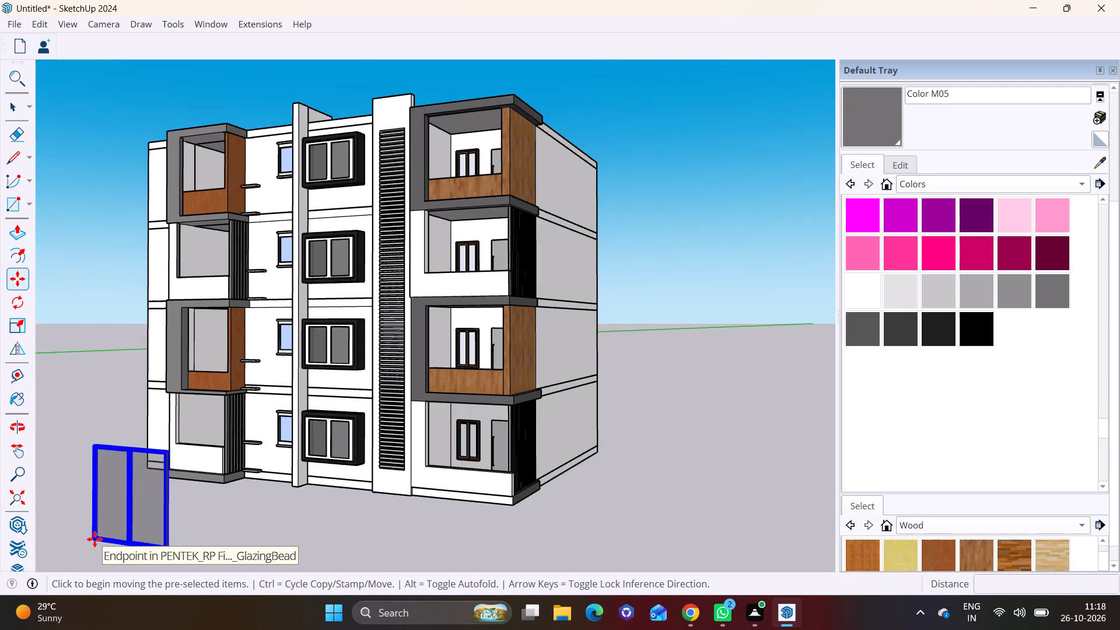
Scale the placed two-pane window down uniformly to about 0.33.
{"action": "middle_click_drag", "start_coordinate": [102, 539], "coordinate": [170, 435], "text": "shift"}
{"action": "left_click", "coordinate": [12, 327]}
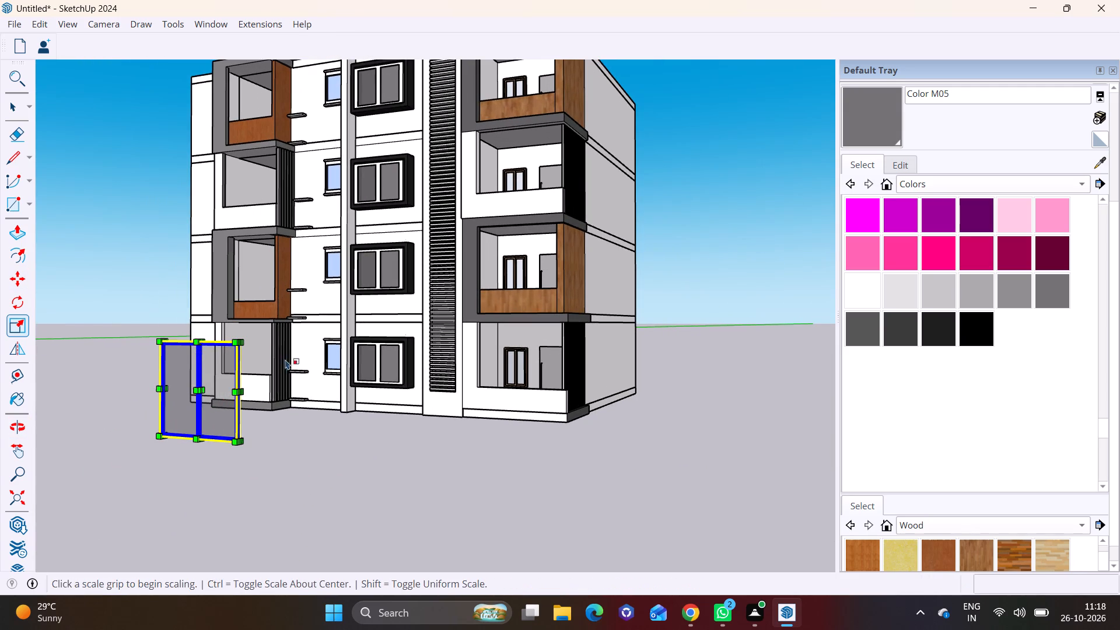
{"action": "left_click", "coordinate": [240, 342]}
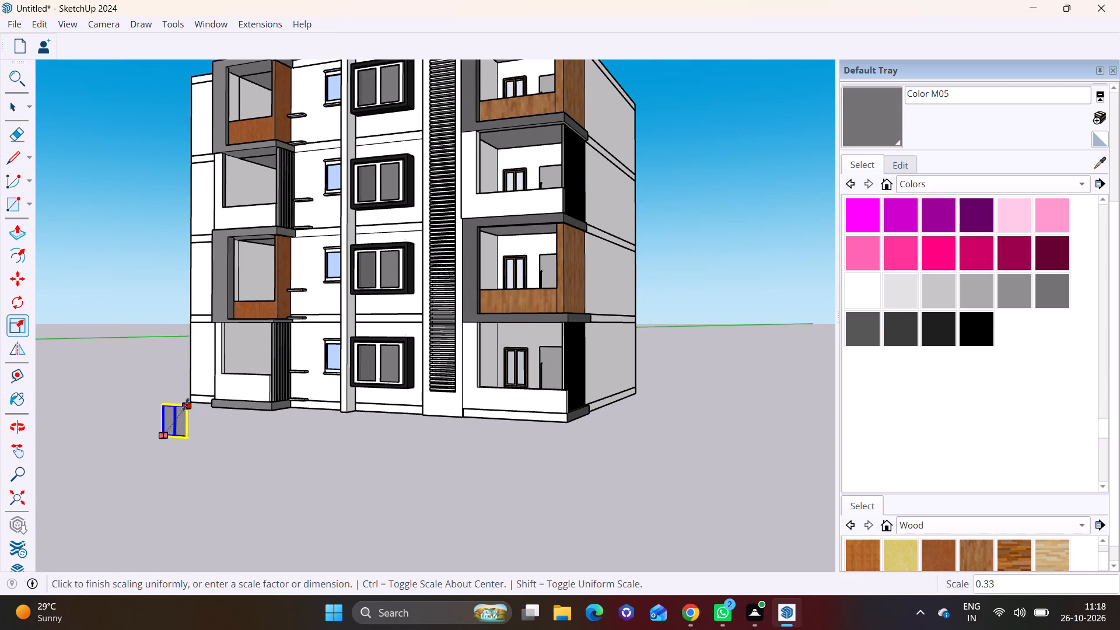
{"action": "left_click", "coordinate": [187, 400]}
Move the small window onto the wall between the two projecting slabs on the lowest floor, beside the ribbed balcony side.
{"action": "scroll", "coordinate": [245, 450], "scroll_direction": "up", "scroll_amount": 5}
{"action": "key", "text": "m"}
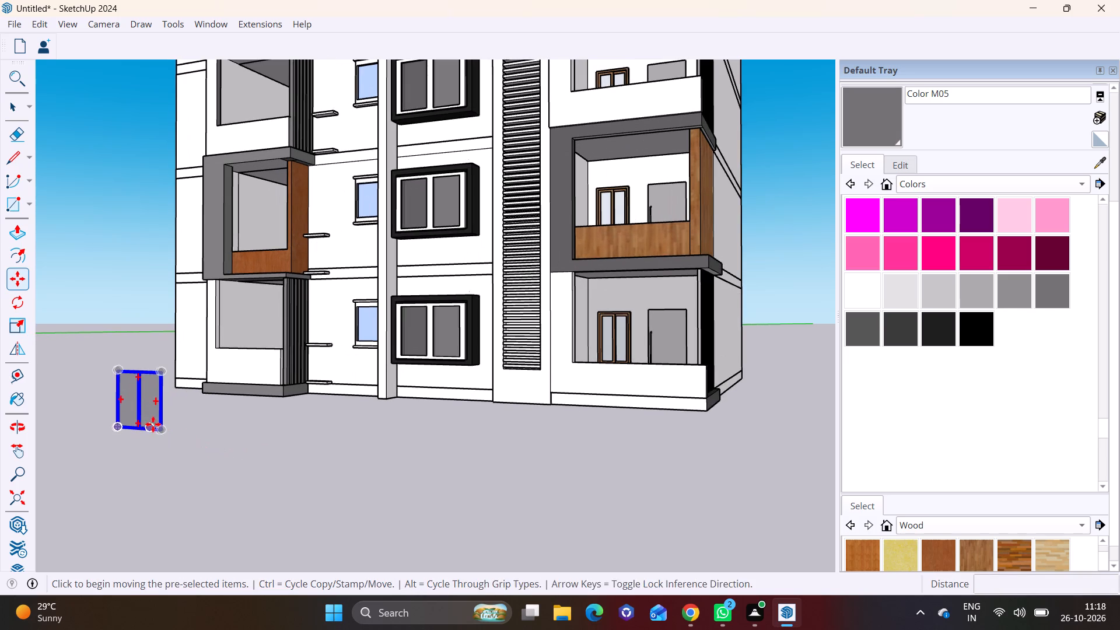
{"action": "left_click", "coordinate": [167, 428]}
{"action": "left_click", "coordinate": [160, 427]}
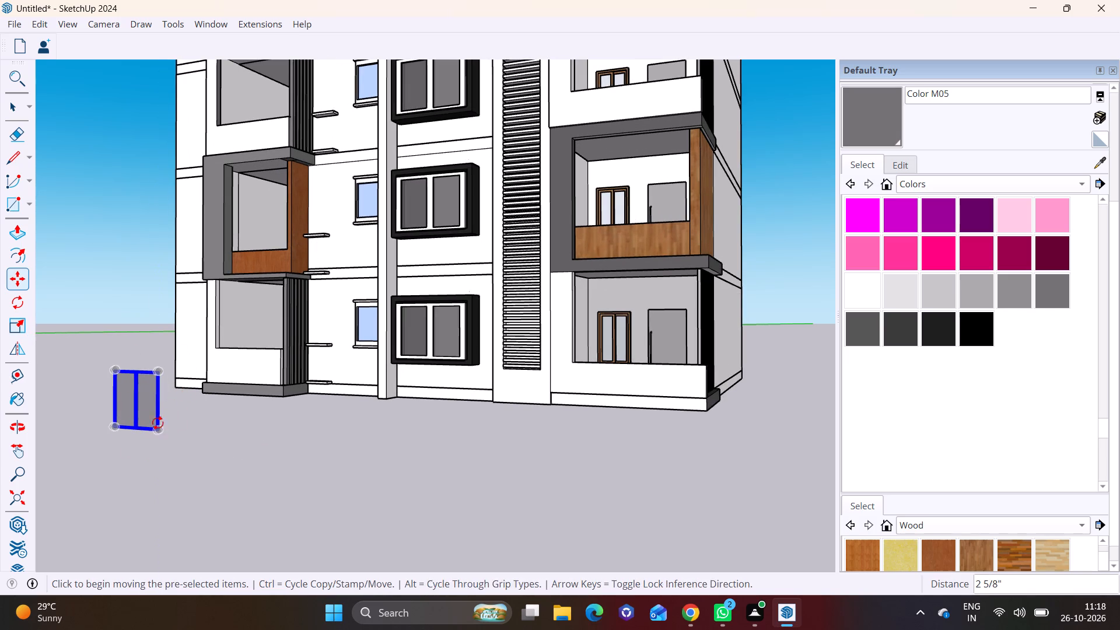
{"action": "key", "text": "m"}
{"action": "left_click", "coordinate": [156, 428]}
{"action": "scroll", "coordinate": [306, 367], "scroll_direction": "up", "scroll_amount": 6}
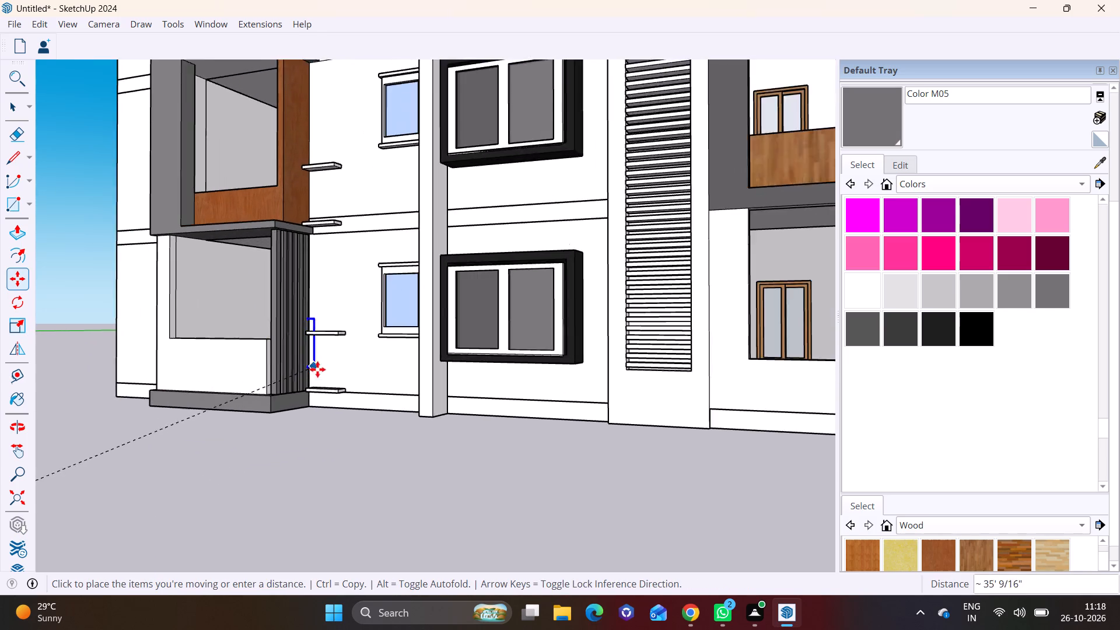
{"action": "scroll", "coordinate": [317, 369], "scroll_direction": "up", "scroll_amount": 14}
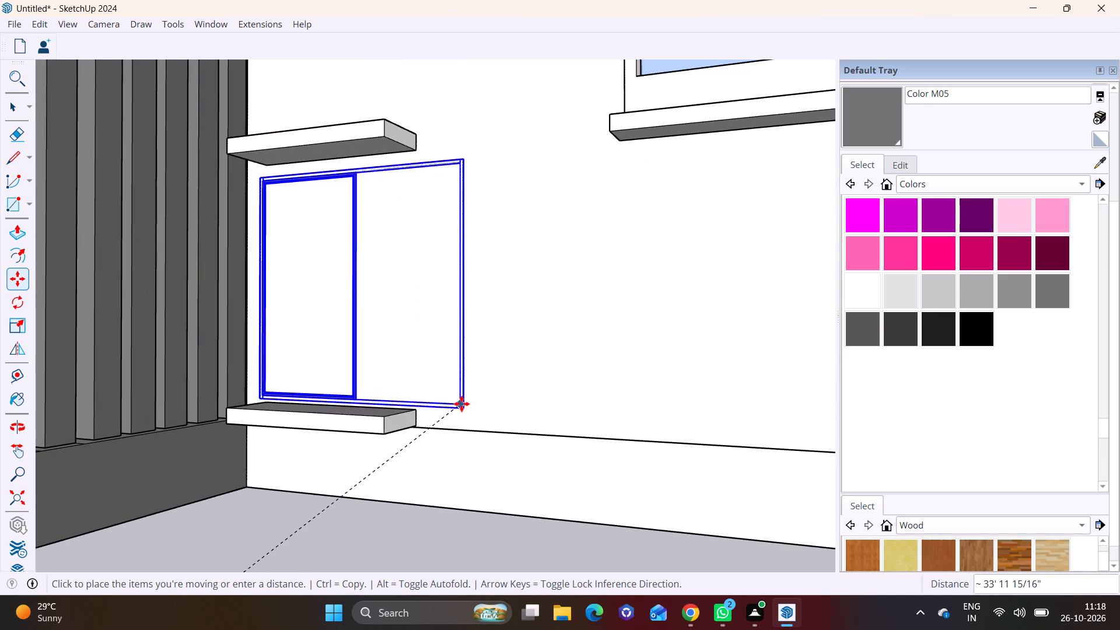
{"action": "left_click", "coordinate": [458, 404]}
{"action": "middle_click_drag", "start_coordinate": [458, 395], "coordinate": [305, 461]}
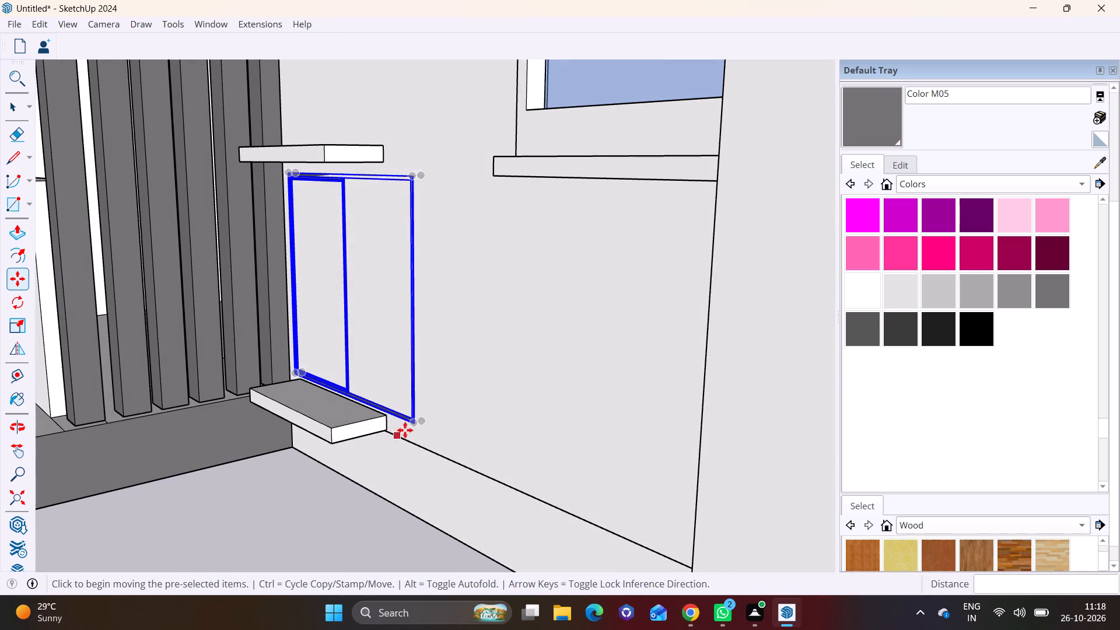
{"action": "left_click", "coordinate": [408, 425]}
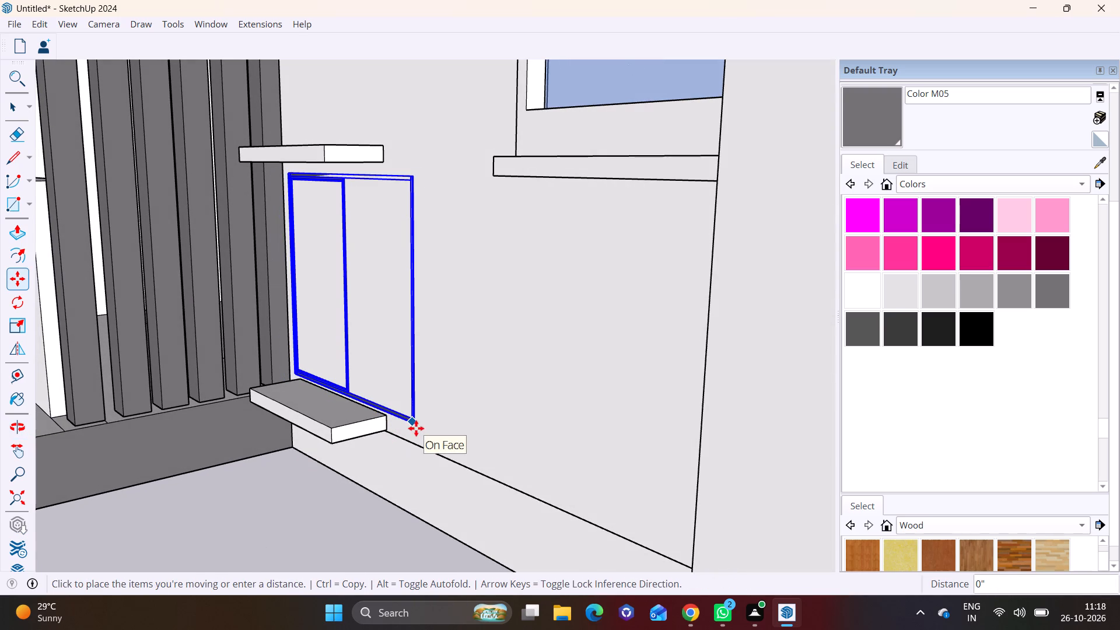
{"action": "left_click", "coordinate": [416, 428]}
{"action": "middle_click_drag", "start_coordinate": [344, 357], "coordinate": [470, 316]}
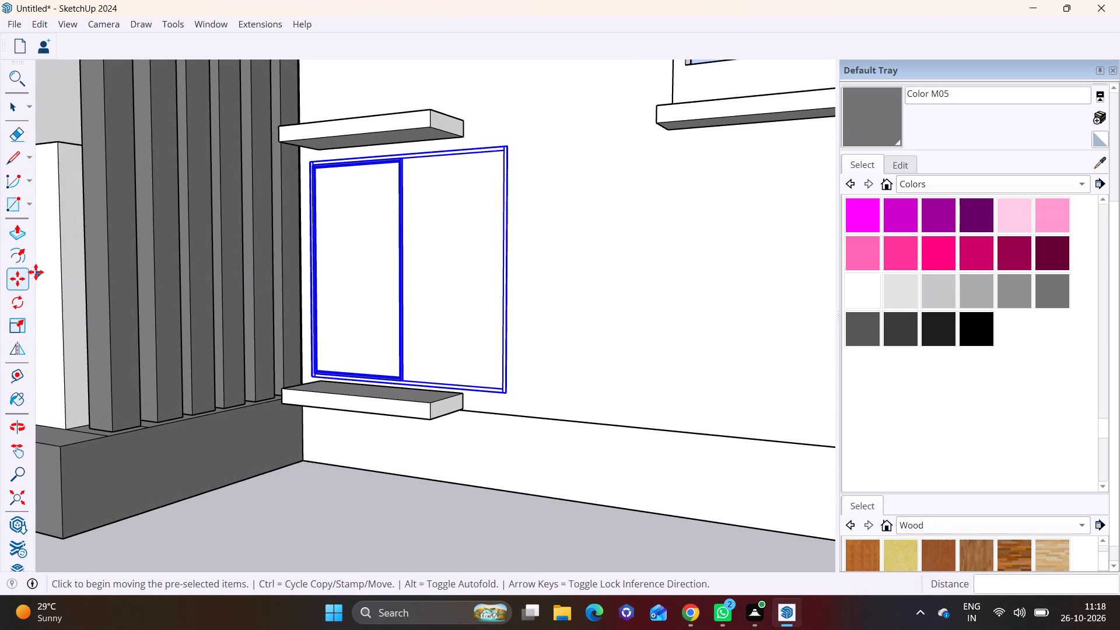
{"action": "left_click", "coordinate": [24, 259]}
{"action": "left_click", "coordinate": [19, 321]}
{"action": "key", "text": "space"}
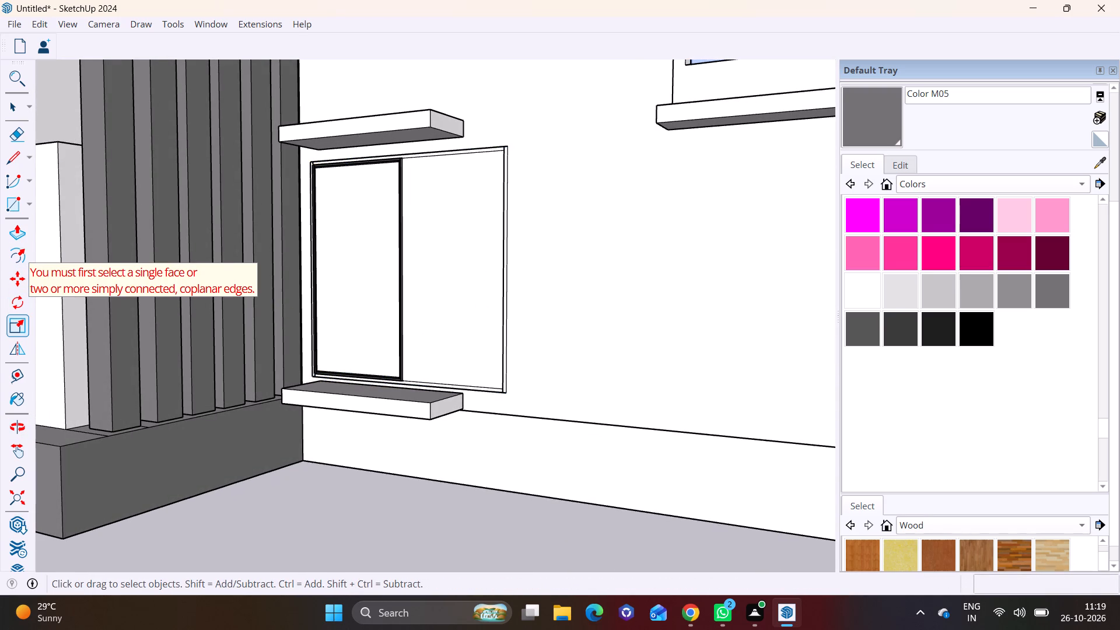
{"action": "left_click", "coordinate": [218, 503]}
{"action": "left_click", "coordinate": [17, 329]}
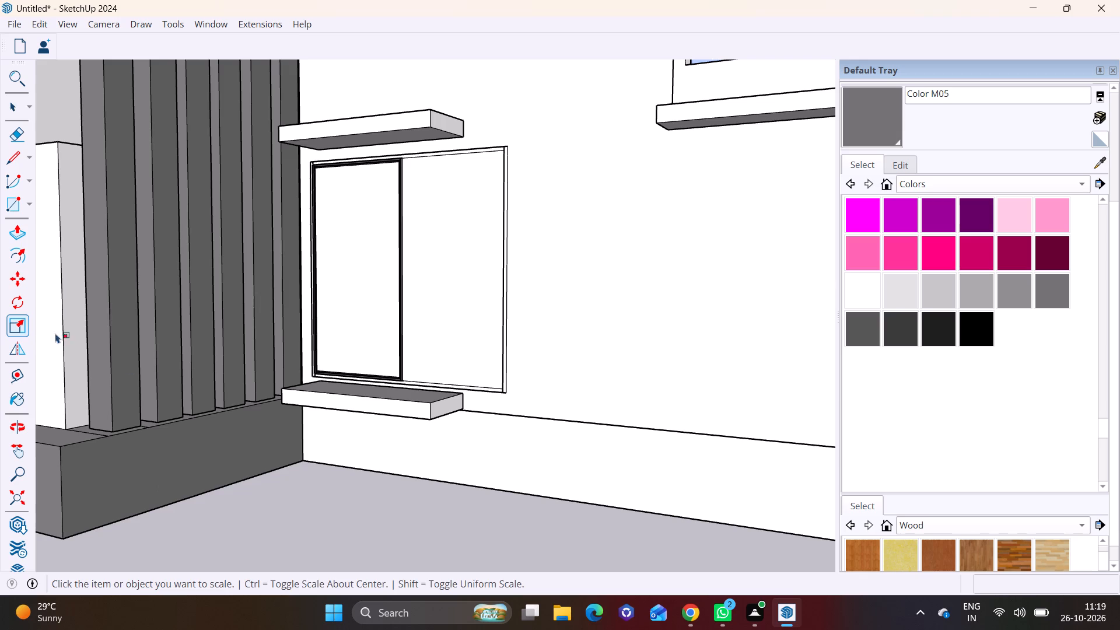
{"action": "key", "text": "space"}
Scale the window from its outer side to about 0.79 in width and 0.90 in depth, ending it near the slabs' outer edge.
{"action": "left_click", "coordinate": [314, 324]}
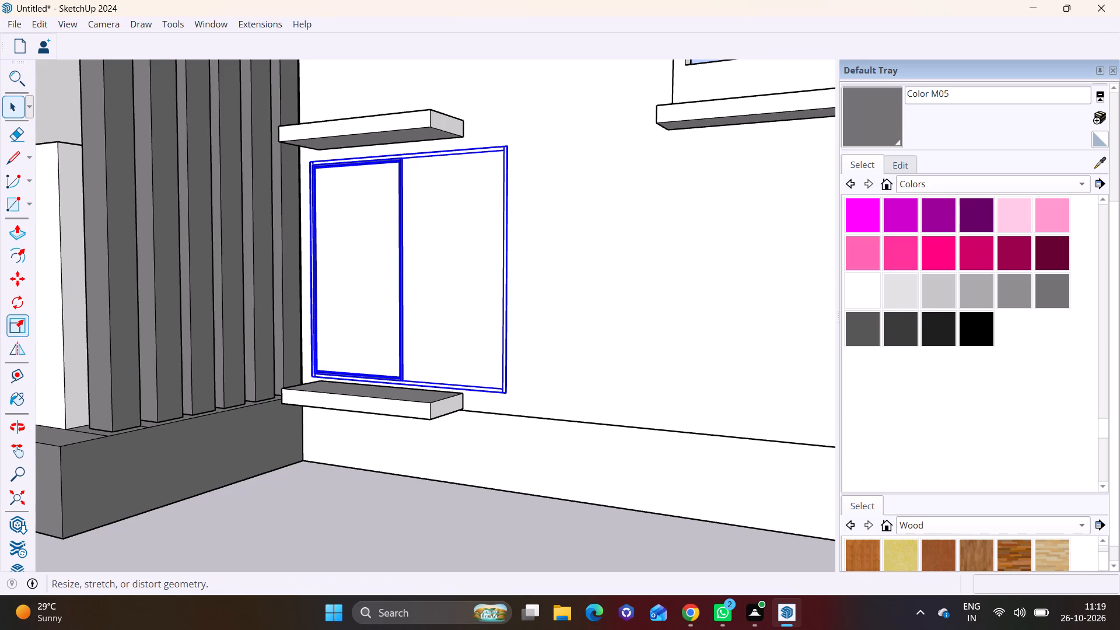
{"action": "left_click", "coordinate": [21, 323]}
{"action": "scroll", "coordinate": [460, 254], "scroll_direction": "up", "scroll_amount": 3}
{"action": "left_click", "coordinate": [522, 280]}
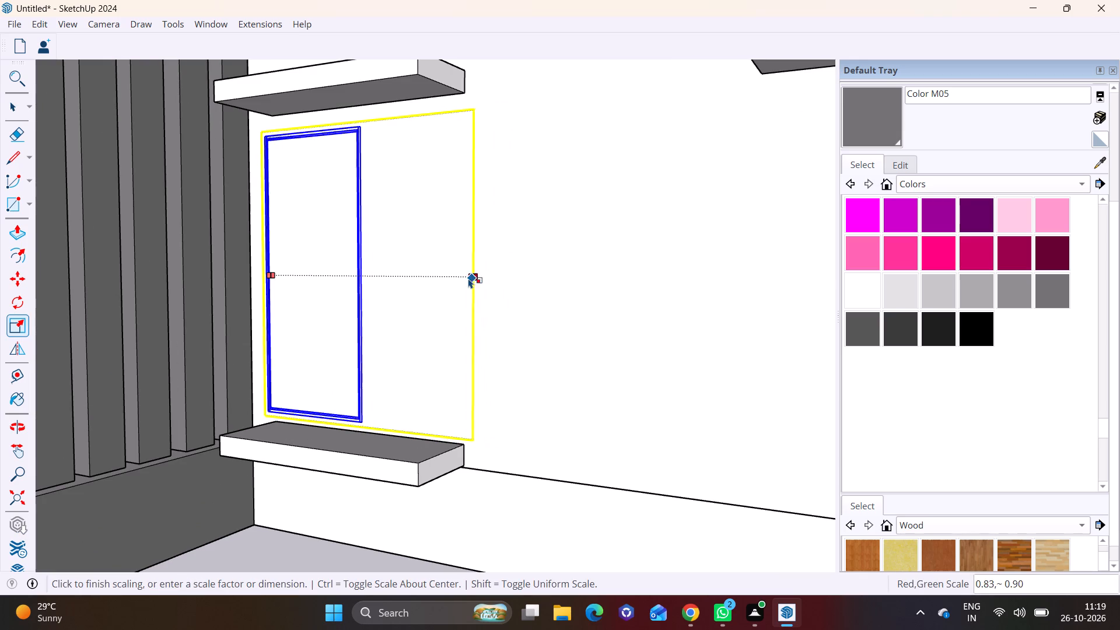
{"action": "left_click", "coordinate": [461, 290]}
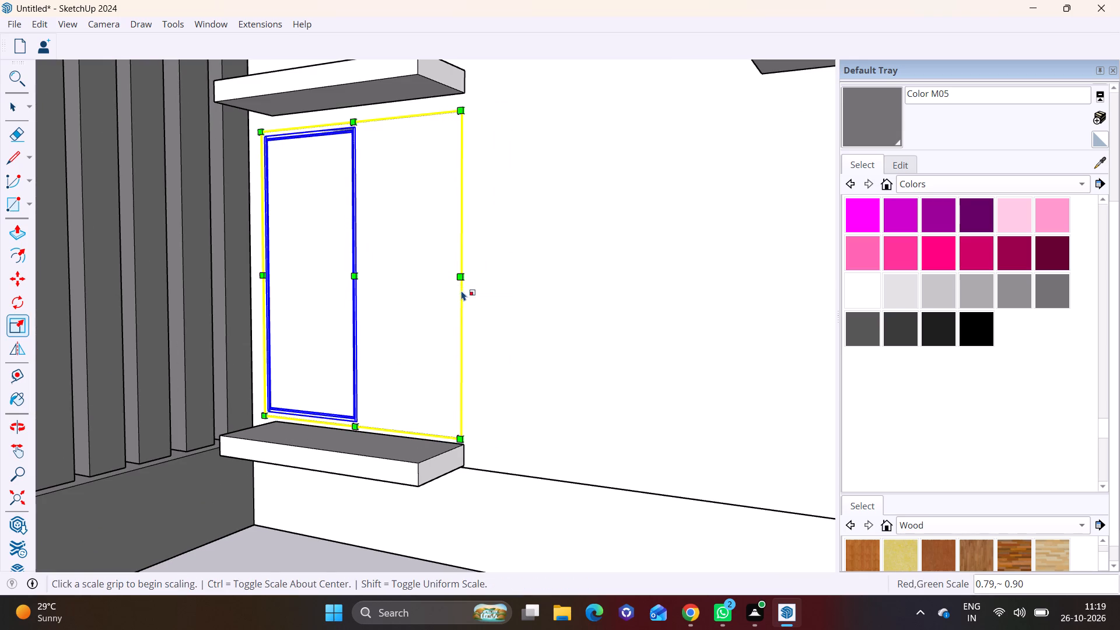
Stretch the window upward to a height scale of about 1.05 so it meets the upper slab's underside.
{"action": "left_click", "coordinate": [351, 128]}
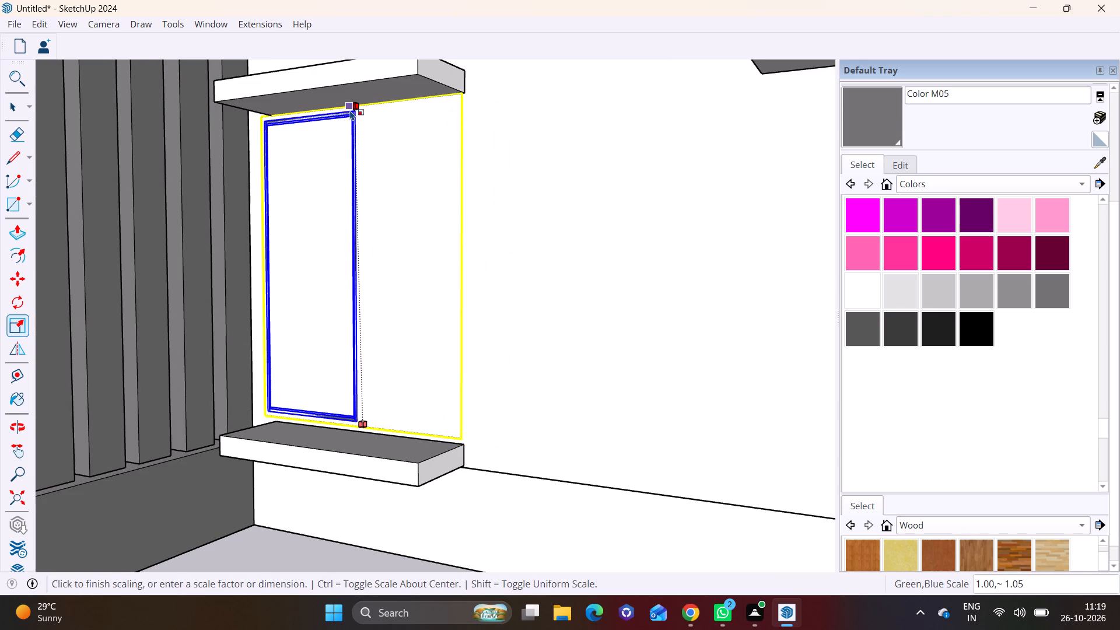
{"action": "left_click", "coordinate": [350, 110]}
Narrow the window from its side nearest the ribbed balcony to a width scale of about 0.93.
{"action": "middle_click_drag", "start_coordinate": [313, 302], "coordinate": [518, 334]}
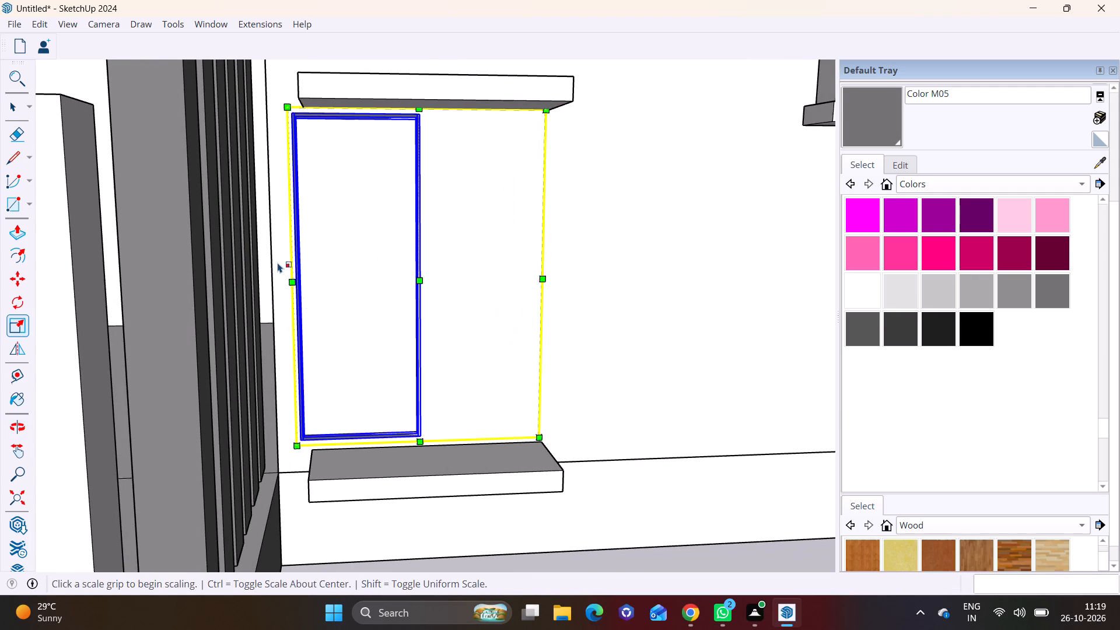
{"action": "left_click", "coordinate": [292, 277]}
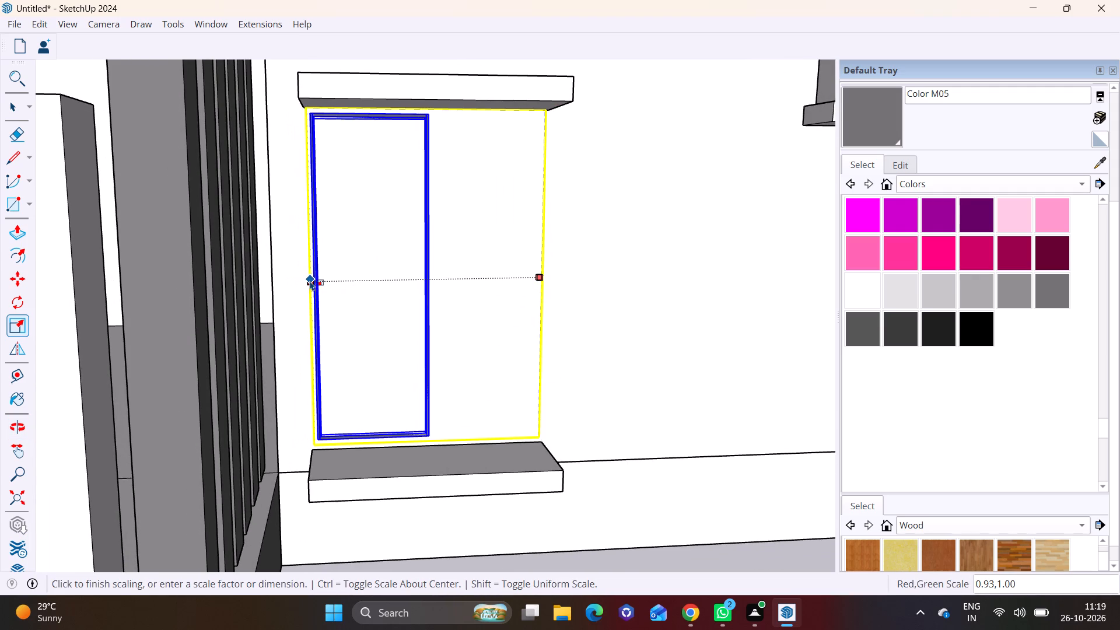
{"action": "left_click", "coordinate": [310, 281]}
{"action": "key", "text": "space"}
{"action": "left_click", "coordinate": [616, 473]}
Move the window out of the wall by about 1 9/16" along the green axis, between the two slabs.
{"action": "middle_click_drag", "start_coordinate": [614, 473], "coordinate": [311, 456]}
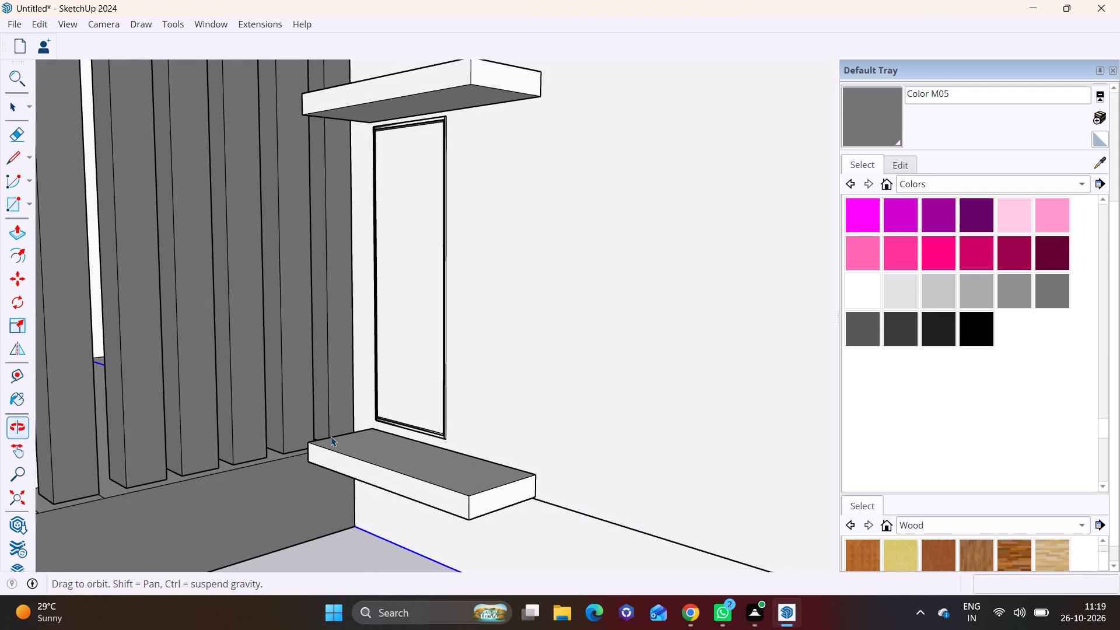
{"action": "left_click", "coordinate": [444, 356]}
{"action": "middle_click_drag", "start_coordinate": [444, 355], "coordinate": [407, 415]}
{"action": "key", "text": "m"}
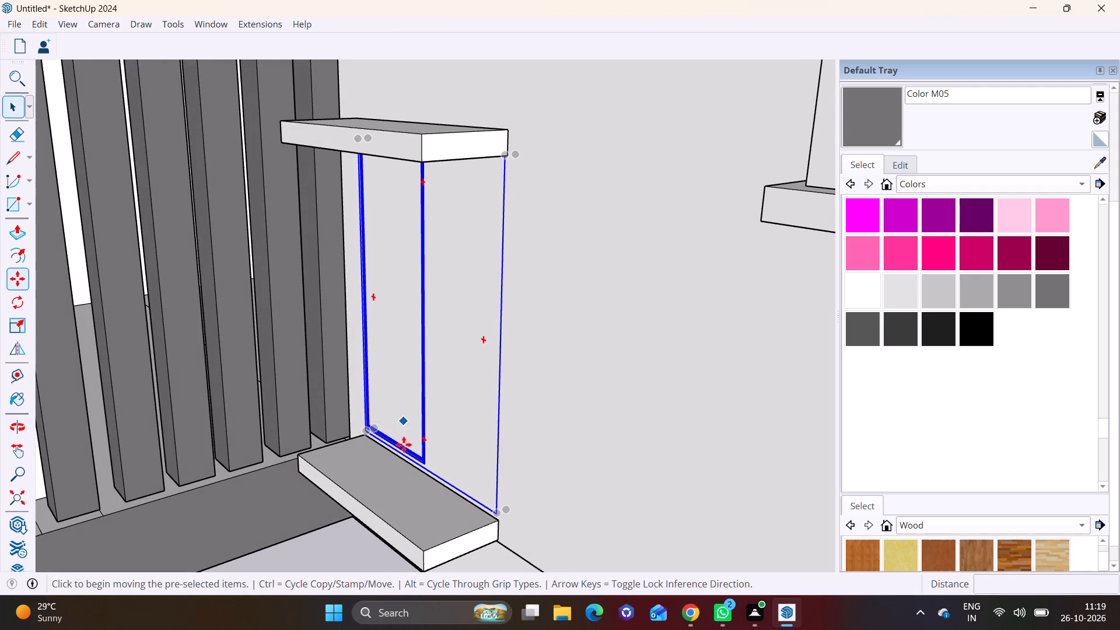
{"action": "left_click", "coordinate": [419, 438]}
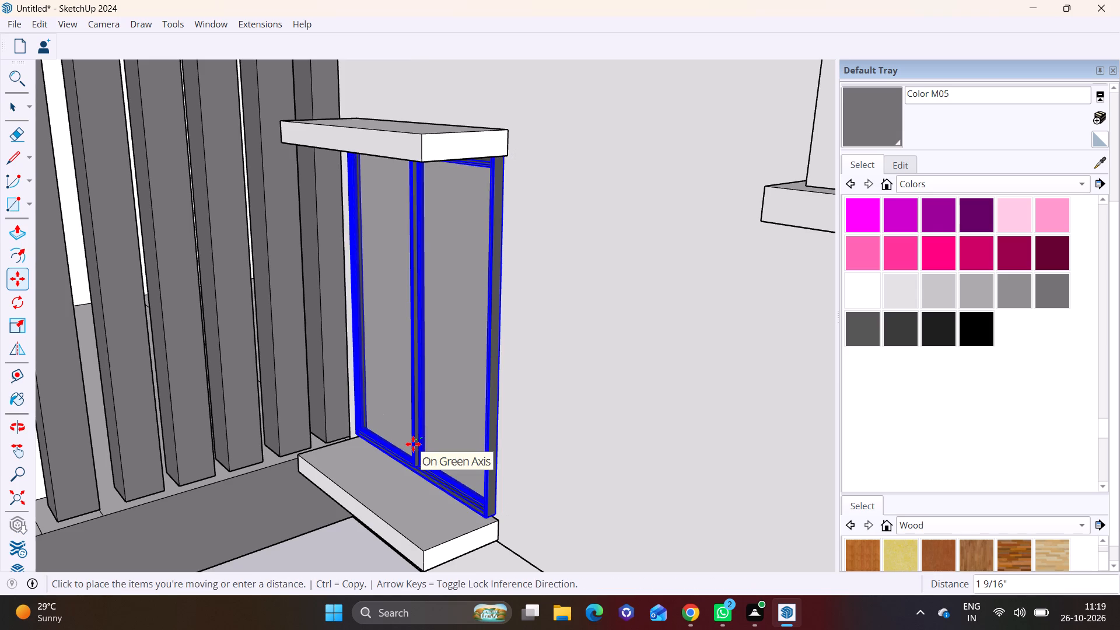
{"action": "left_click", "coordinate": [413, 444]}
{"action": "scroll", "coordinate": [435, 446], "scroll_direction": "down", "scroll_amount": 3}
{"action": "key", "text": "space"}
{"action": "left_click_drag", "start_coordinate": [337, 535], "coordinate": [337, 530]}
{"action": "scroll", "coordinate": [341, 492], "scroll_direction": "down", "scroll_amount": 6}
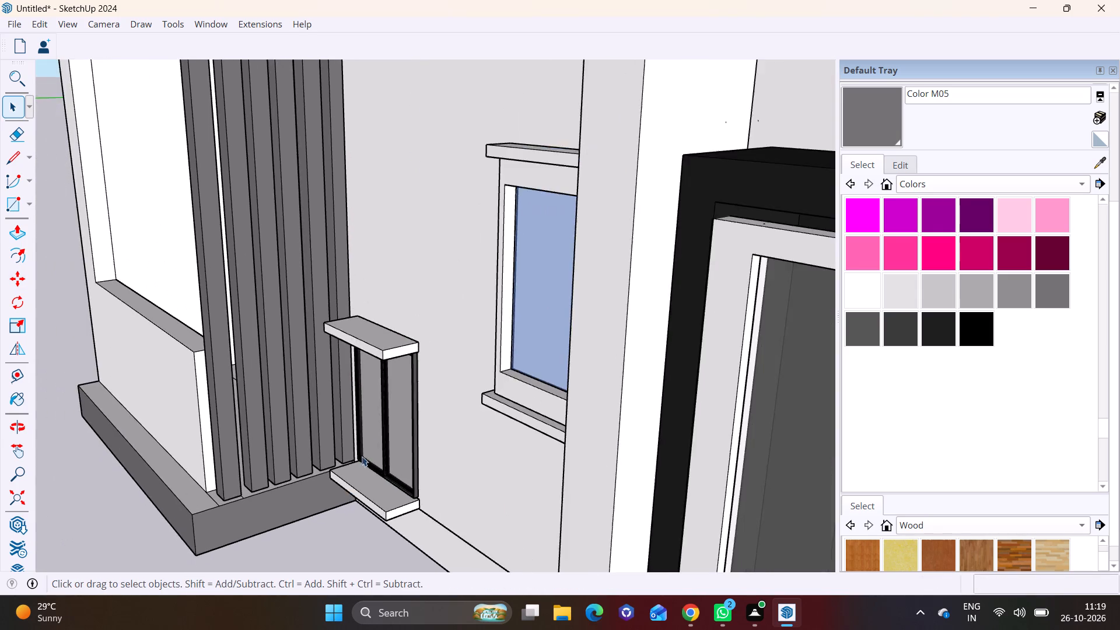
Copy the window up about 21' 10 3/4" between the slabs two floors above, beside that floor's ribbed balcony side.
{"action": "middle_click_drag", "start_coordinate": [360, 449], "coordinate": [427, 368]}
{"action": "left_click", "coordinate": [457, 317]}
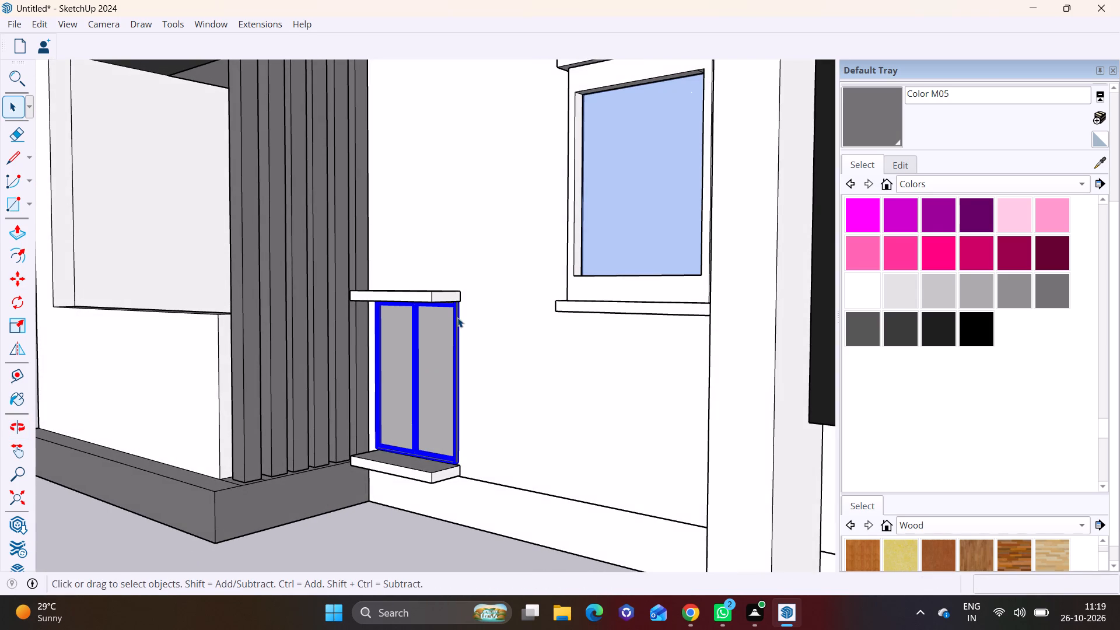
{"action": "key", "text": "m"}
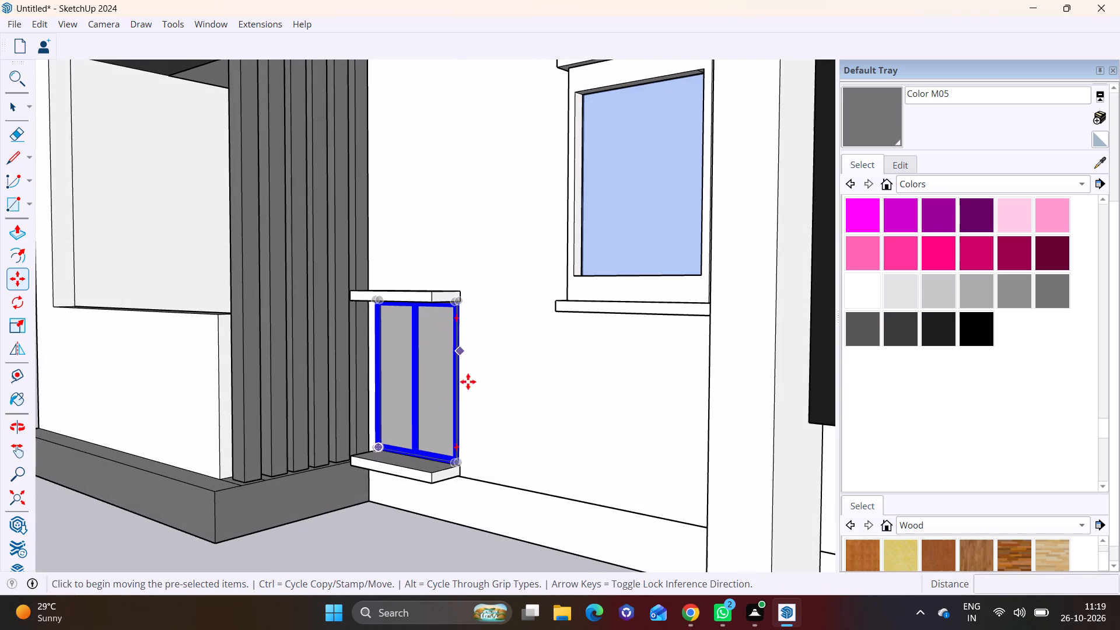
{"action": "left_click", "coordinate": [461, 463]}
{"action": "scroll", "coordinate": [456, 377], "scroll_direction": "down", "scroll_amount": 1}
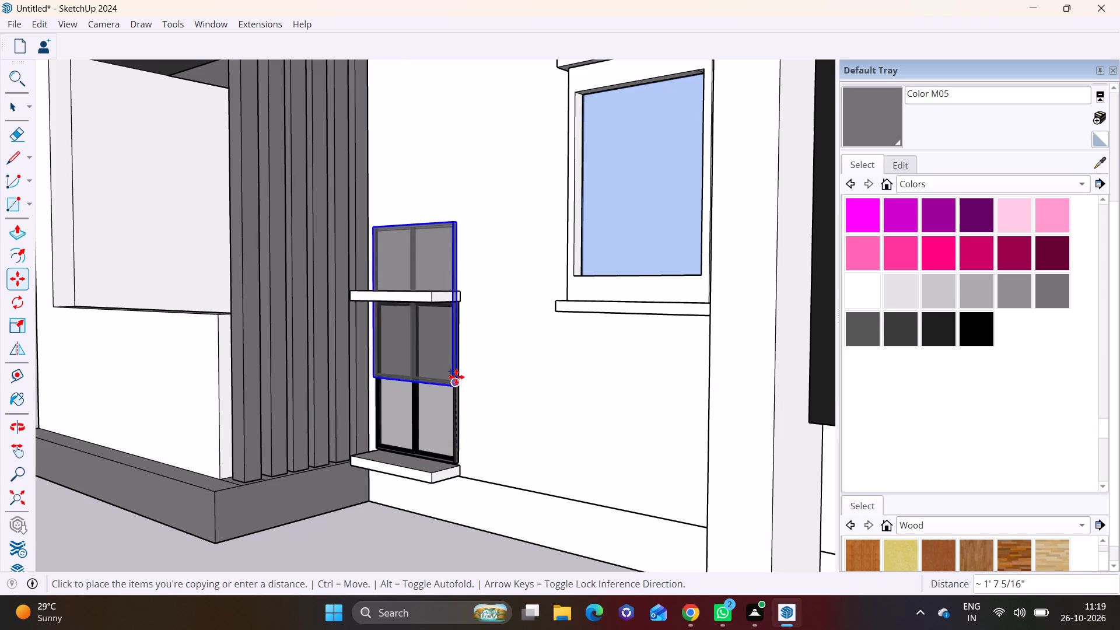
{"action": "scroll", "coordinate": [456, 377], "scroll_direction": "down", "scroll_amount": 9}
{"action": "middle_click_drag", "start_coordinate": [494, 176], "coordinate": [461, 542], "text": "shift"}
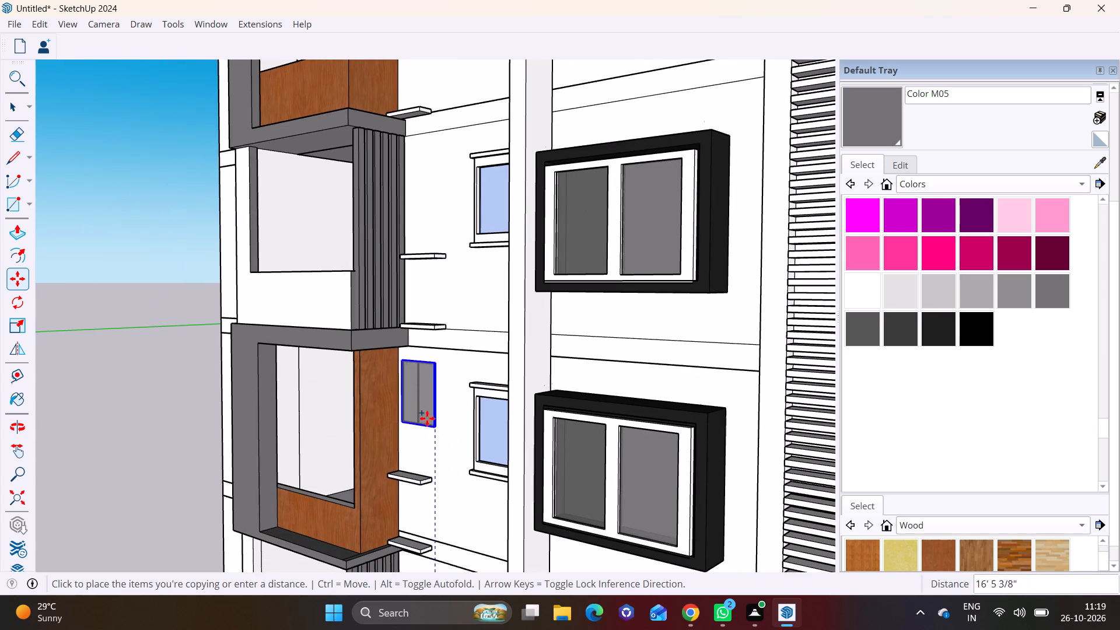
{"action": "scroll", "coordinate": [429, 359], "scroll_direction": "up", "scroll_amount": 9}
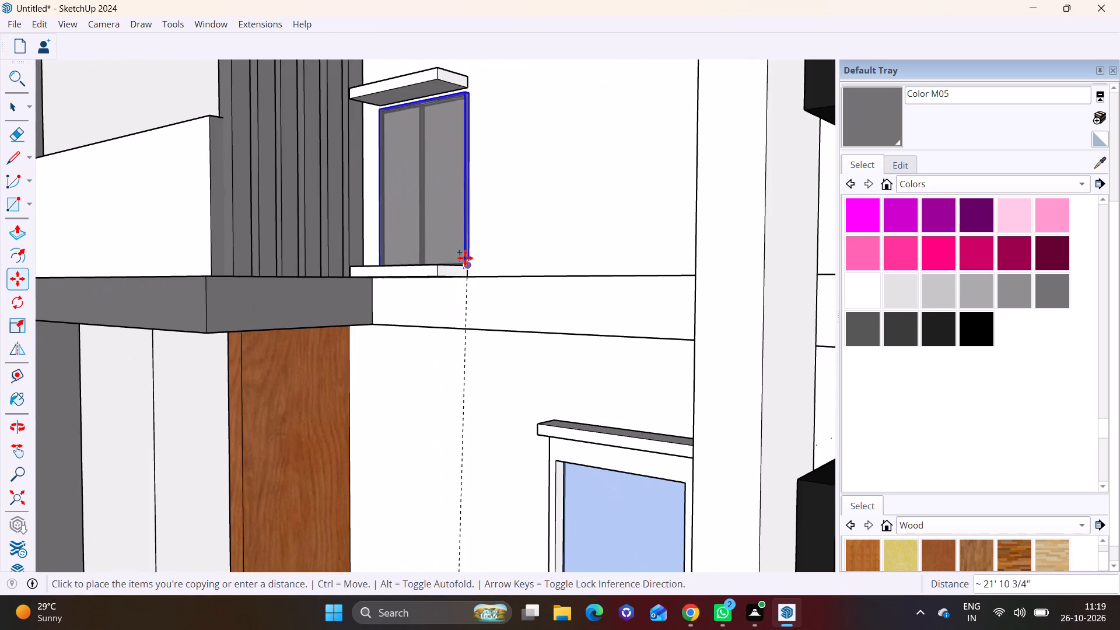
{"action": "left_click", "coordinate": [461, 261]}
{"action": "key", "text": "space"}
{"action": "left_click", "coordinate": [486, 279]}
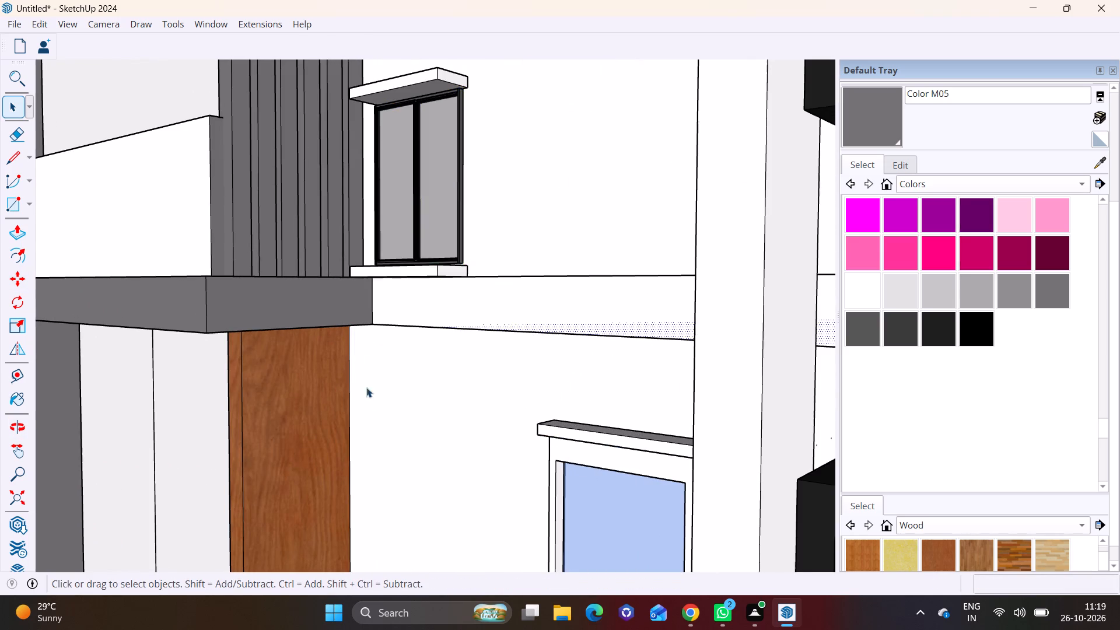
{"action": "scroll", "coordinate": [379, 412], "scroll_direction": "down", "scroll_amount": 10}
{"action": "left_click", "coordinate": [159, 381]}
{"action": "scroll", "coordinate": [390, 419], "scroll_direction": "down", "scroll_amount": 4}
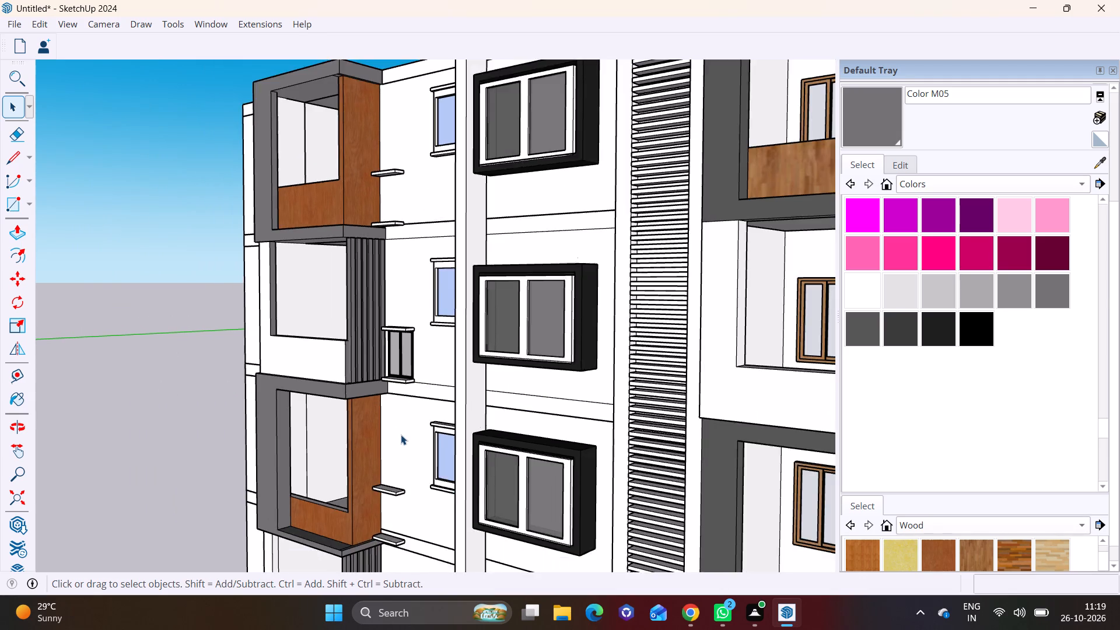
Draw a rectangle about 3' 4 3/8" by 2' 4 3/8" on the wall between the two slabs beside the upper wood-clad balcony.
{"action": "scroll", "coordinate": [401, 435], "scroll_direction": "down", "scroll_amount": 3}
{"action": "middle_click_drag", "start_coordinate": [403, 437], "coordinate": [371, 395], "text": "shift"}
{"action": "scroll", "coordinate": [393, 279], "scroll_direction": "up", "scroll_amount": 6}
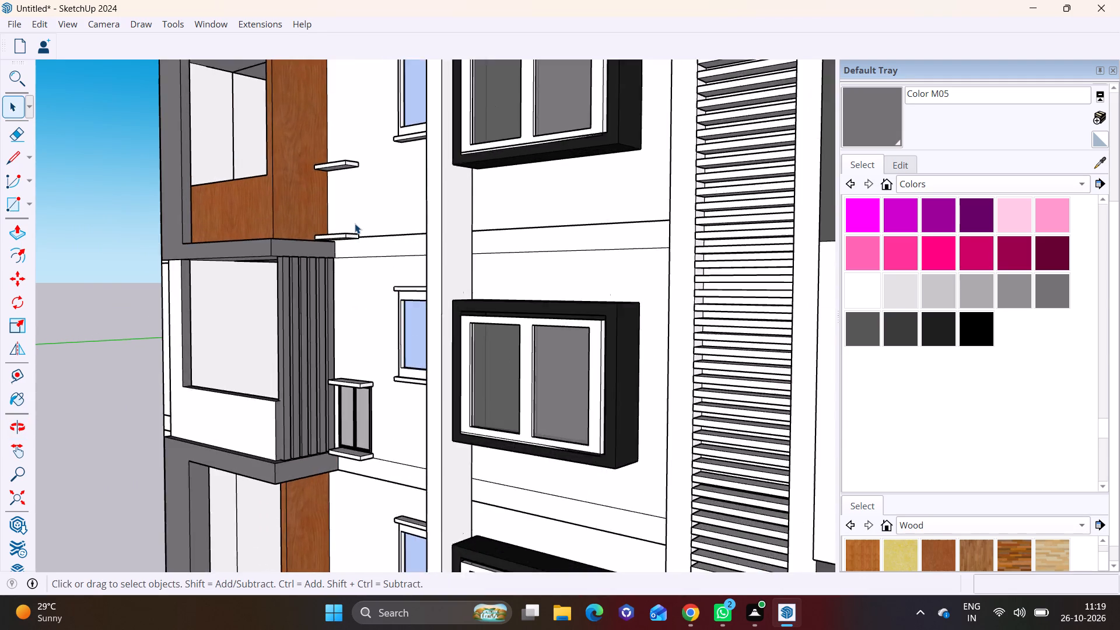
{"action": "scroll", "coordinate": [355, 223], "scroll_direction": "up", "scroll_amount": 5}
{"action": "middle_click_drag", "start_coordinate": [355, 223], "coordinate": [388, 376], "text": "shift"}
{"action": "scroll", "coordinate": [386, 344], "scroll_direction": "up", "scroll_amount": 6}
{"action": "middle_click_drag", "start_coordinate": [387, 332], "coordinate": [452, 253]}
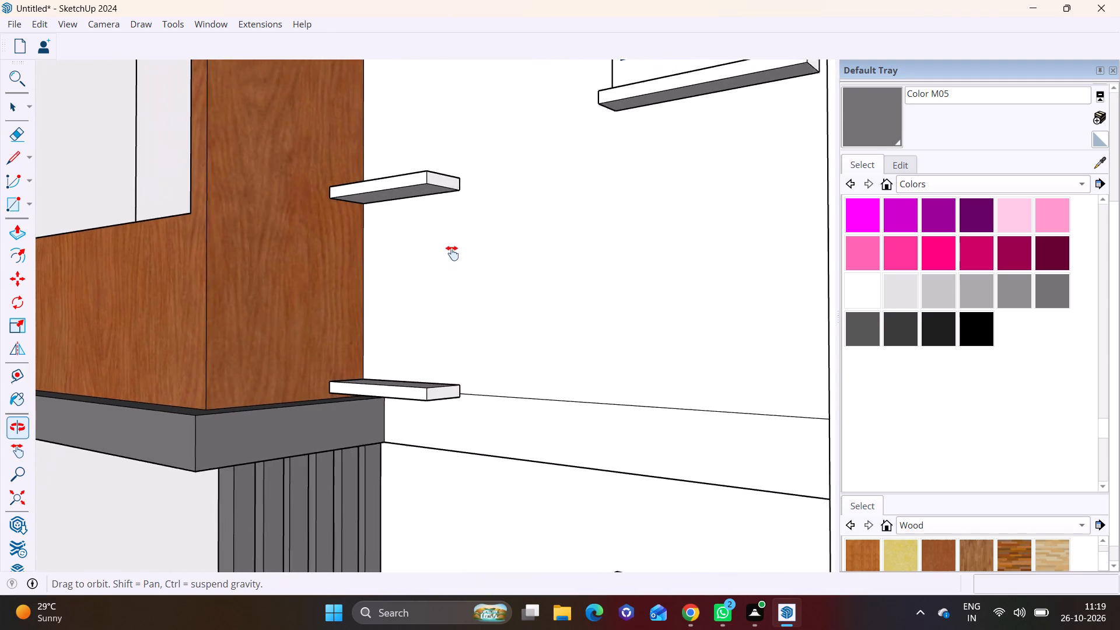
{"action": "middle_click_drag", "start_coordinate": [452, 253], "coordinate": [460, 248]}
{"action": "left_click", "coordinate": [31, 198]}
{"action": "left_click", "coordinate": [44, 225]}
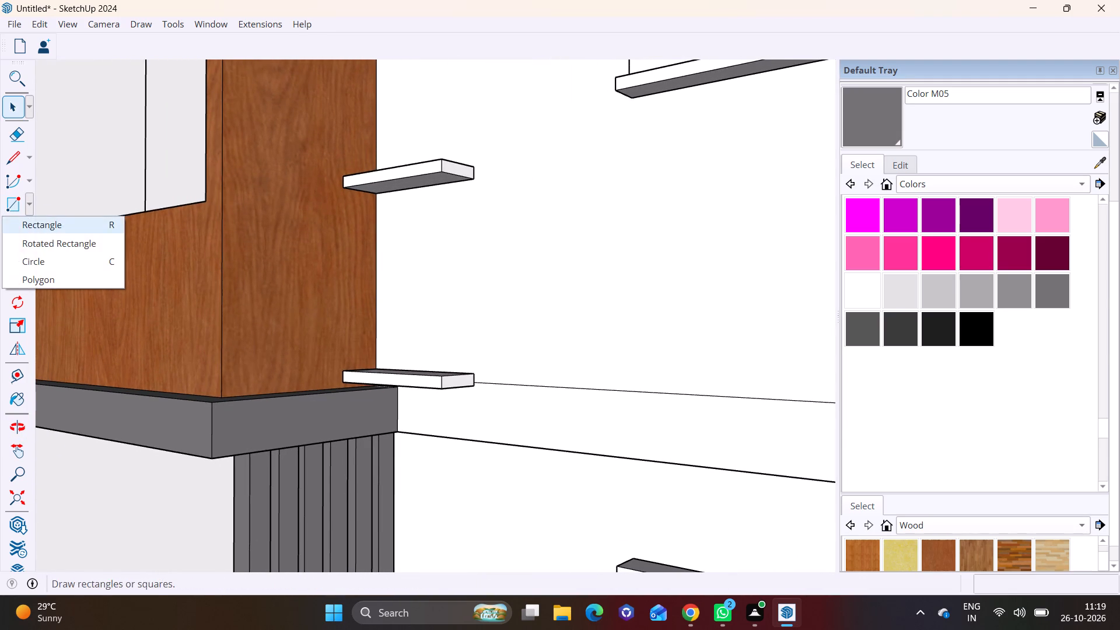
{"action": "scroll", "coordinate": [345, 205], "scroll_direction": "up", "scroll_amount": 5}
{"action": "left_click", "coordinate": [394, 186]}
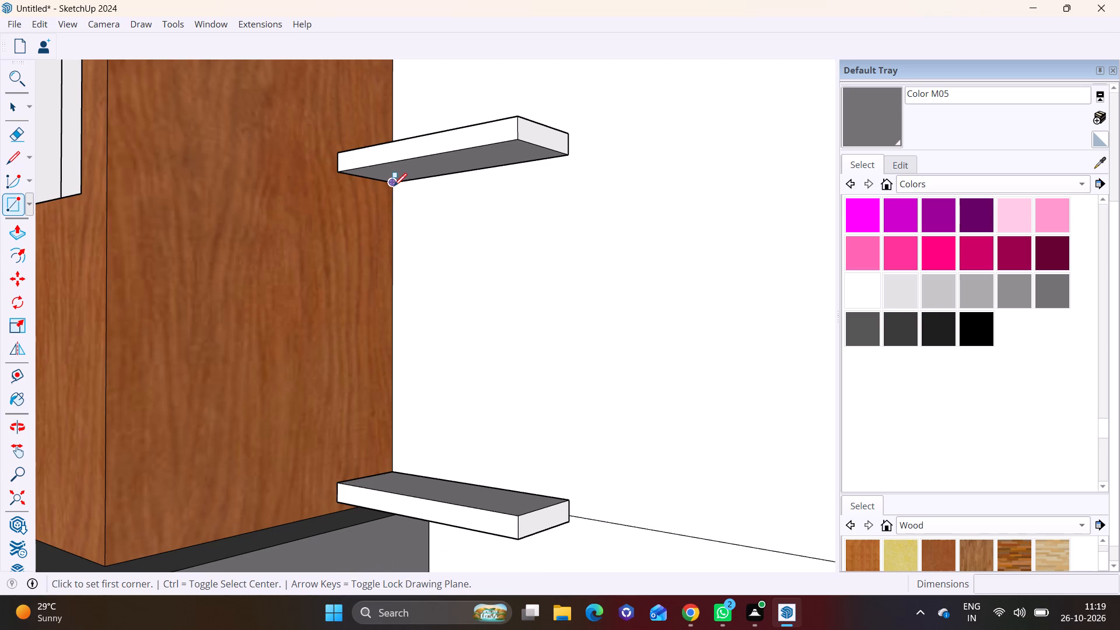
{"action": "left_click", "coordinate": [568, 498]}
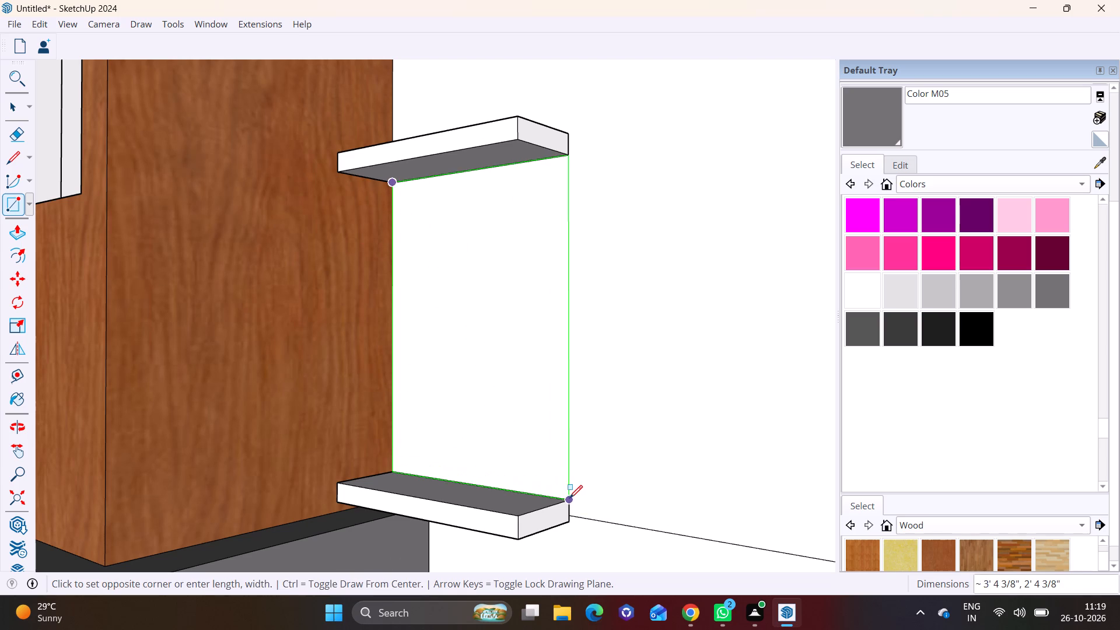
Push the rectangle between the upper wood-clad balcony's slabs slightly into the wall to form a shallow recess, and clear the selection.
{"action": "key", "text": "space"}
{"action": "left_click", "coordinate": [506, 404]}
{"action": "middle_click_drag", "start_coordinate": [503, 414], "coordinate": [365, 509]}
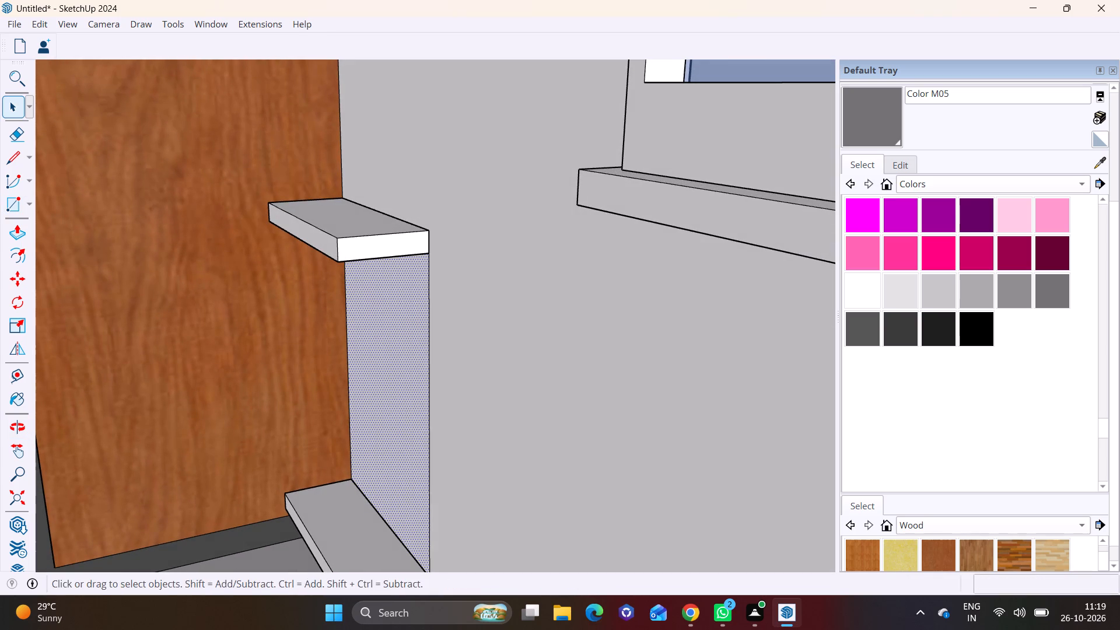
{"action": "left_click", "coordinate": [13, 230]}
{"action": "left_click", "coordinate": [365, 394]}
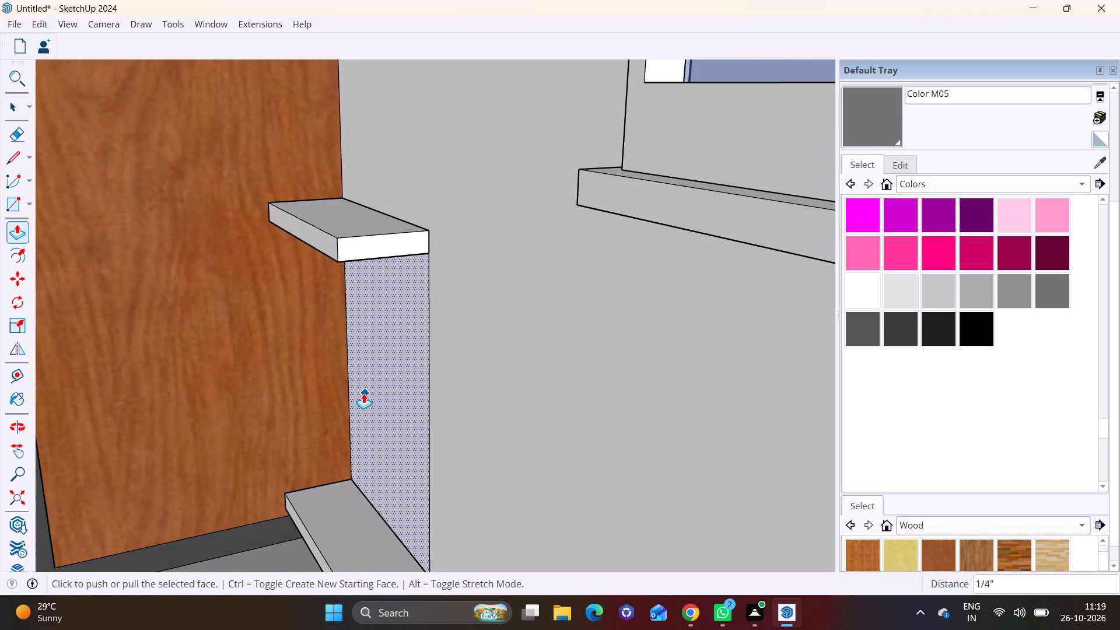
{"action": "left_click", "coordinate": [400, 390]}
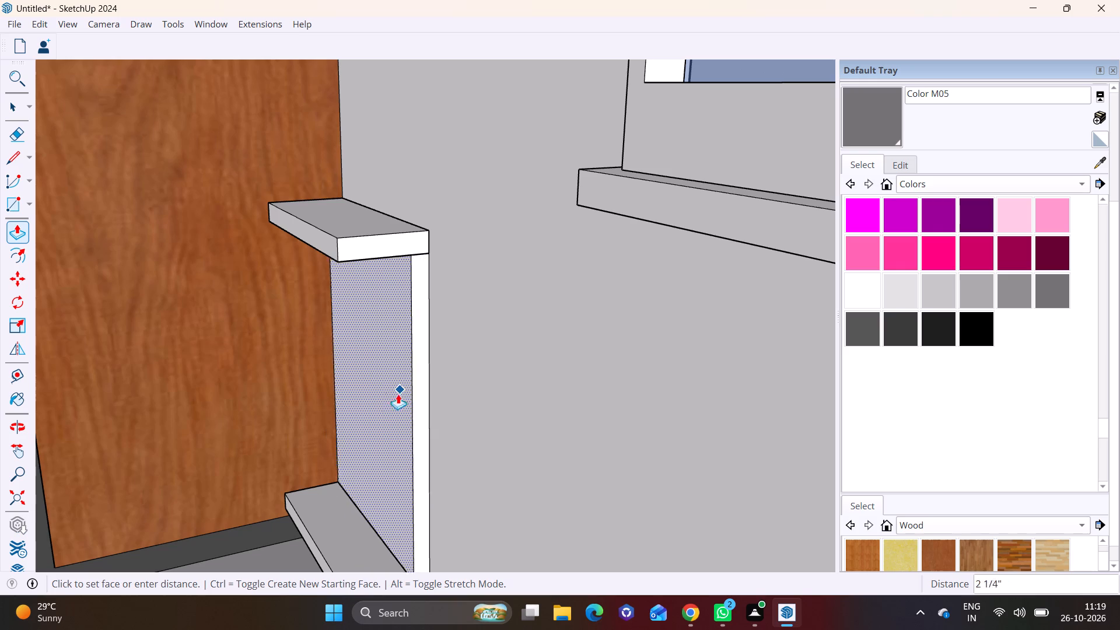
{"action": "left_click", "coordinate": [414, 392]}
{"action": "key", "text": "space"}
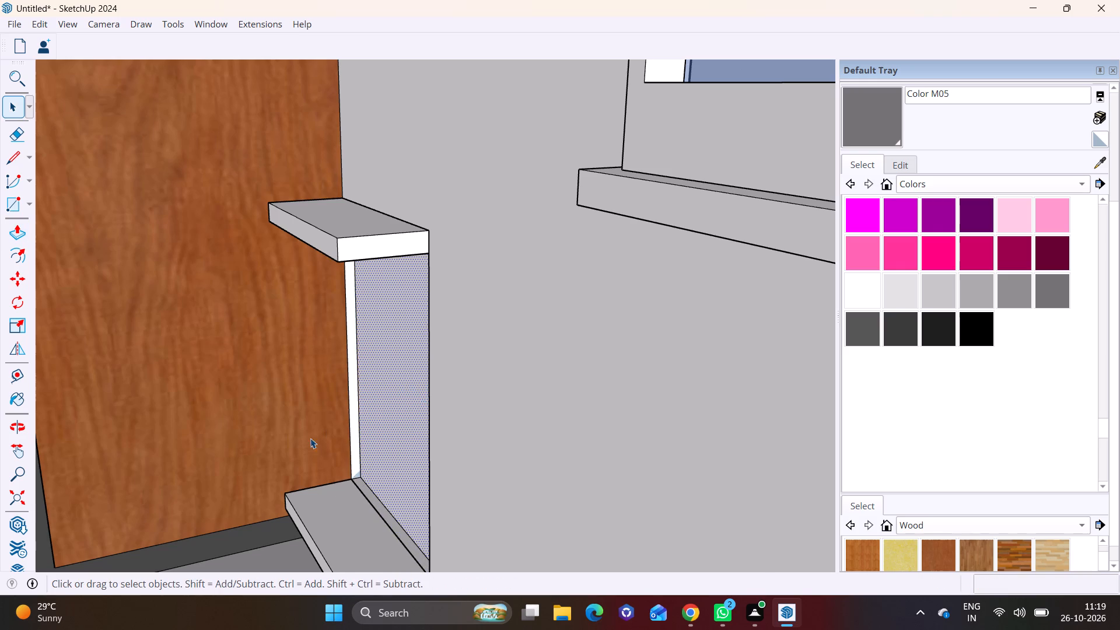
{"action": "scroll", "coordinate": [310, 436], "scroll_direction": "down", "scroll_amount": 10}
{"action": "middle_click_drag", "start_coordinate": [349, 502], "coordinate": [468, 191], "text": "shift"}
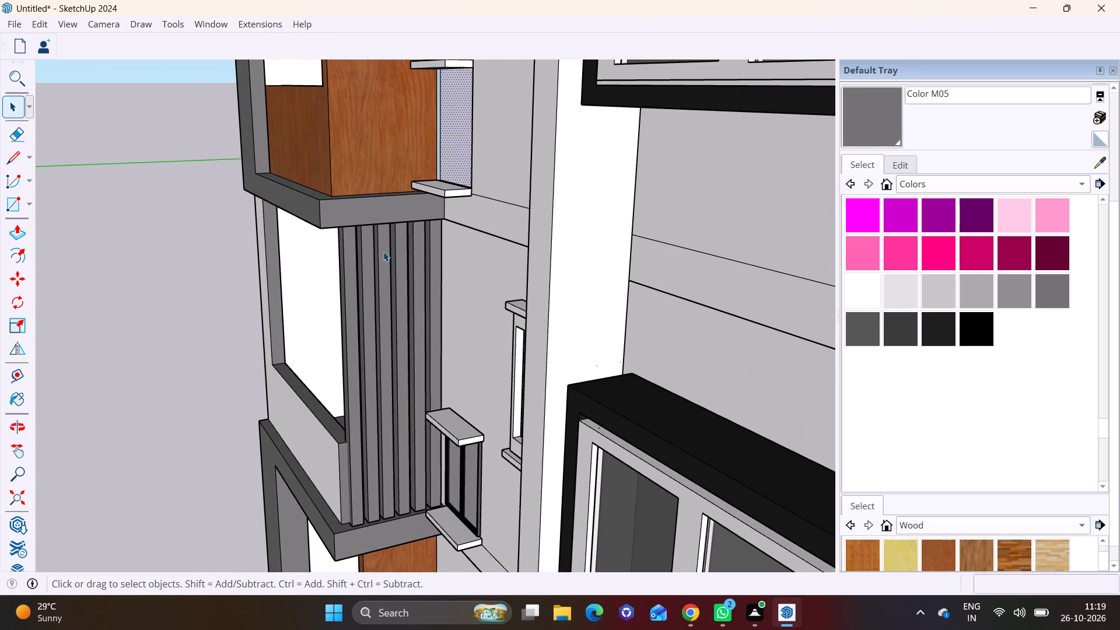
{"action": "key", "text": "space"}
{"action": "left_click", "coordinate": [201, 271]}
Draw a rectangle about 3' 4 3/8" by 2' 4 3/8" on the wall between the two slabs beside the lower wood-clad balcony.
{"action": "scroll", "coordinate": [390, 306], "scroll_direction": "down", "scroll_amount": 2}
{"action": "middle_click_drag", "start_coordinate": [478, 377], "coordinate": [440, 257], "text": "shift"}
{"action": "middle_click_drag", "start_coordinate": [406, 380], "coordinate": [433, 282]}
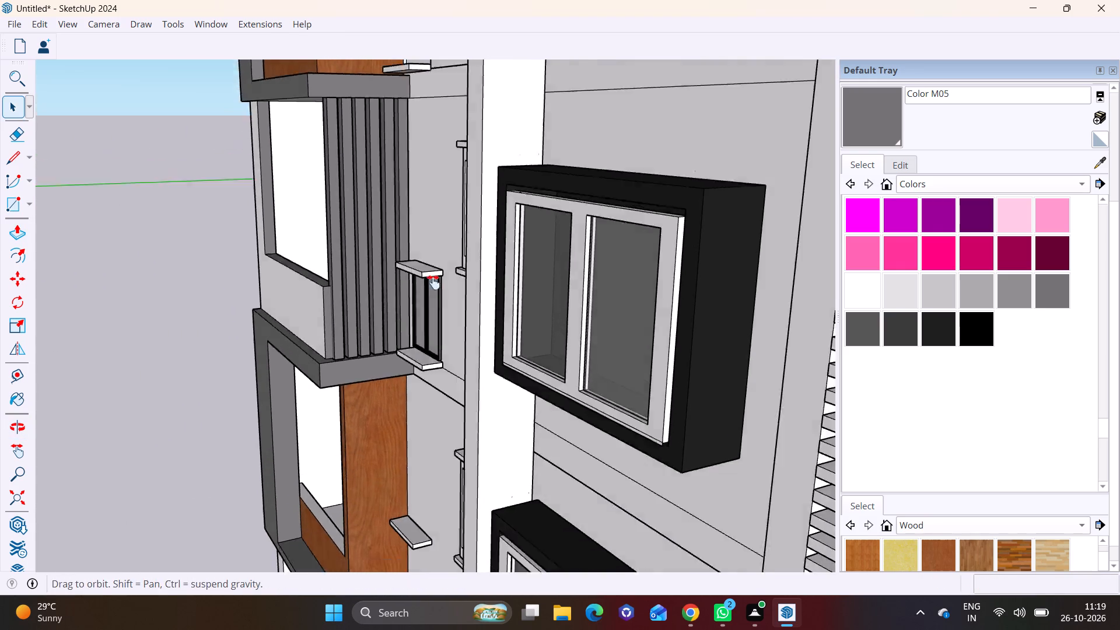
{"action": "middle_click_drag", "start_coordinate": [433, 282], "coordinate": [435, 205]}
{"action": "scroll", "coordinate": [437, 411], "scroll_direction": "up", "scroll_amount": 2}
{"action": "middle_click_drag", "start_coordinate": [464, 411], "coordinate": [478, 330]}
{"action": "middle_click_drag", "start_coordinate": [433, 414], "coordinate": [436, 288], "text": "shift"}
{"action": "scroll", "coordinate": [418, 316], "scroll_direction": "up", "scroll_amount": 7}
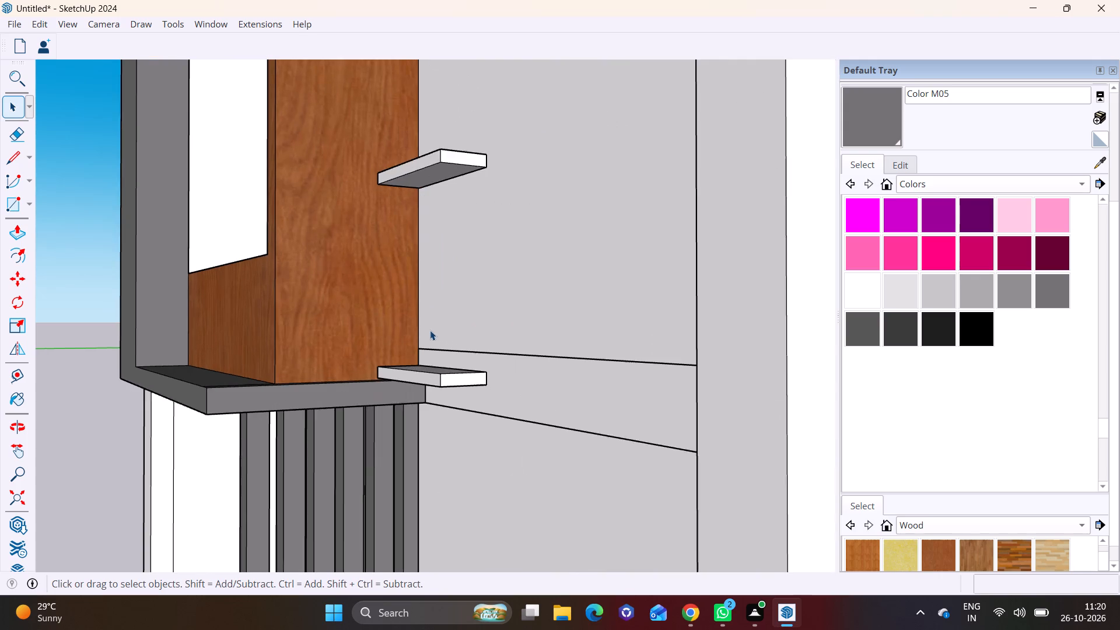
{"action": "left_click", "coordinate": [29, 202]}
{"action": "left_click", "coordinate": [30, 229]}
{"action": "middle_click_drag", "start_coordinate": [471, 360], "coordinate": [458, 426]}
{"action": "scroll", "coordinate": [429, 390], "scroll_direction": "up", "scroll_amount": 7}
{"action": "left_click", "coordinate": [401, 397]}
{"action": "scroll", "coordinate": [499, 423], "scroll_direction": "down", "scroll_amount": 3}
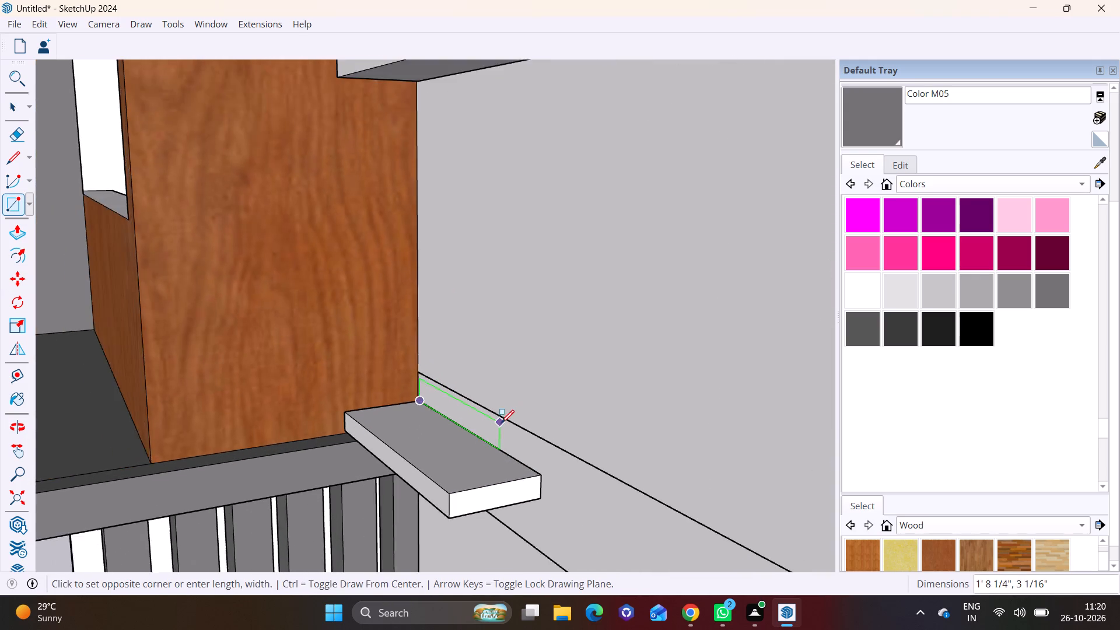
{"action": "scroll", "coordinate": [501, 423], "scroll_direction": "down", "scroll_amount": 3}
{"action": "left_click", "coordinate": [533, 160]}
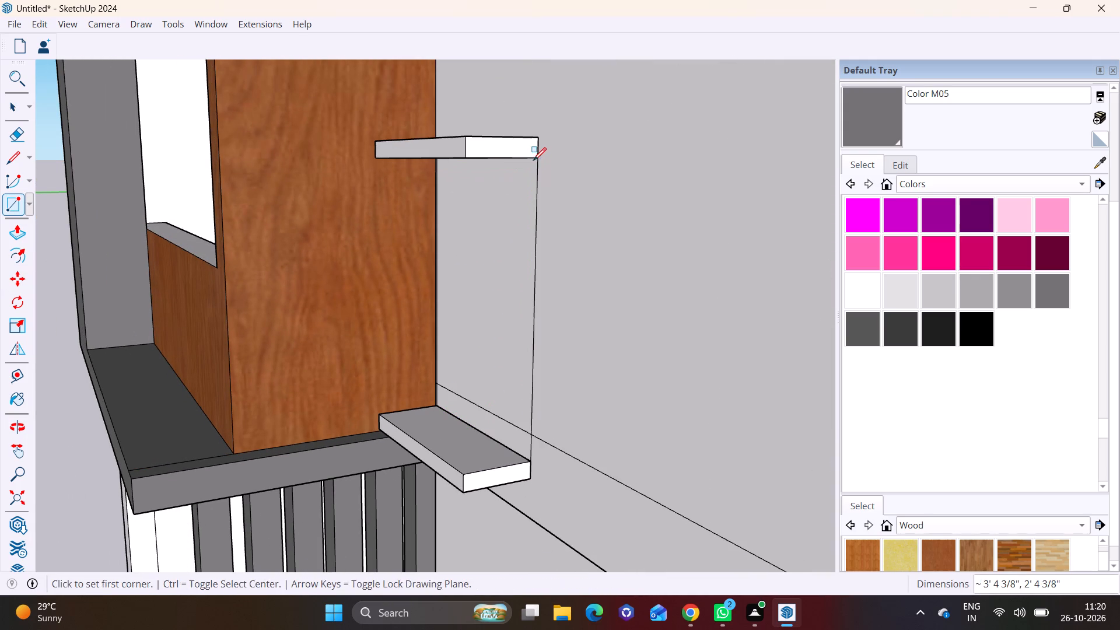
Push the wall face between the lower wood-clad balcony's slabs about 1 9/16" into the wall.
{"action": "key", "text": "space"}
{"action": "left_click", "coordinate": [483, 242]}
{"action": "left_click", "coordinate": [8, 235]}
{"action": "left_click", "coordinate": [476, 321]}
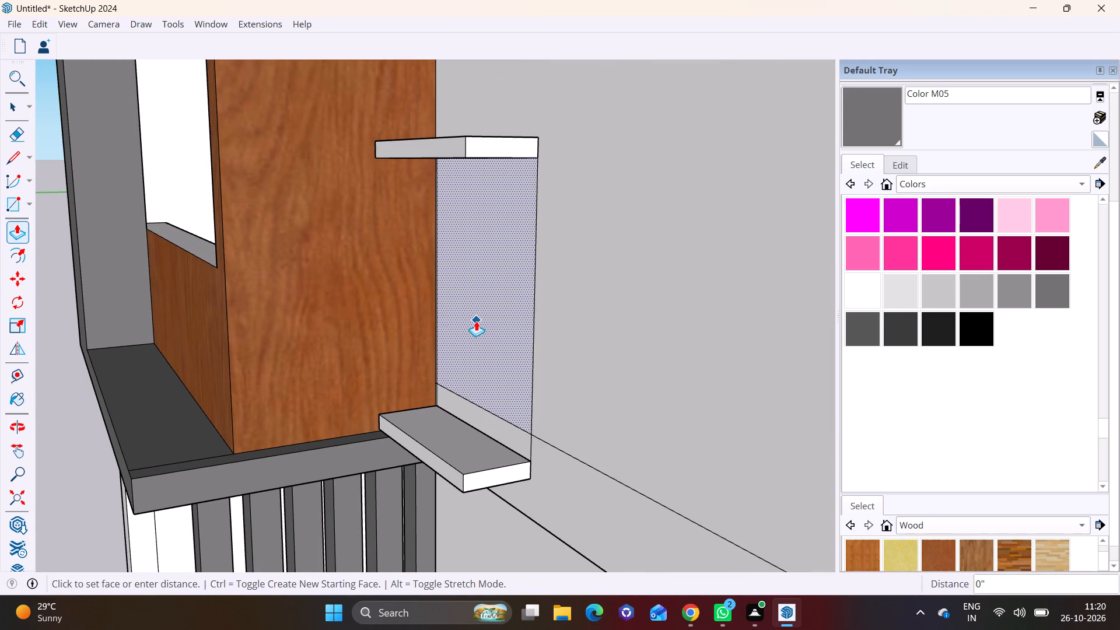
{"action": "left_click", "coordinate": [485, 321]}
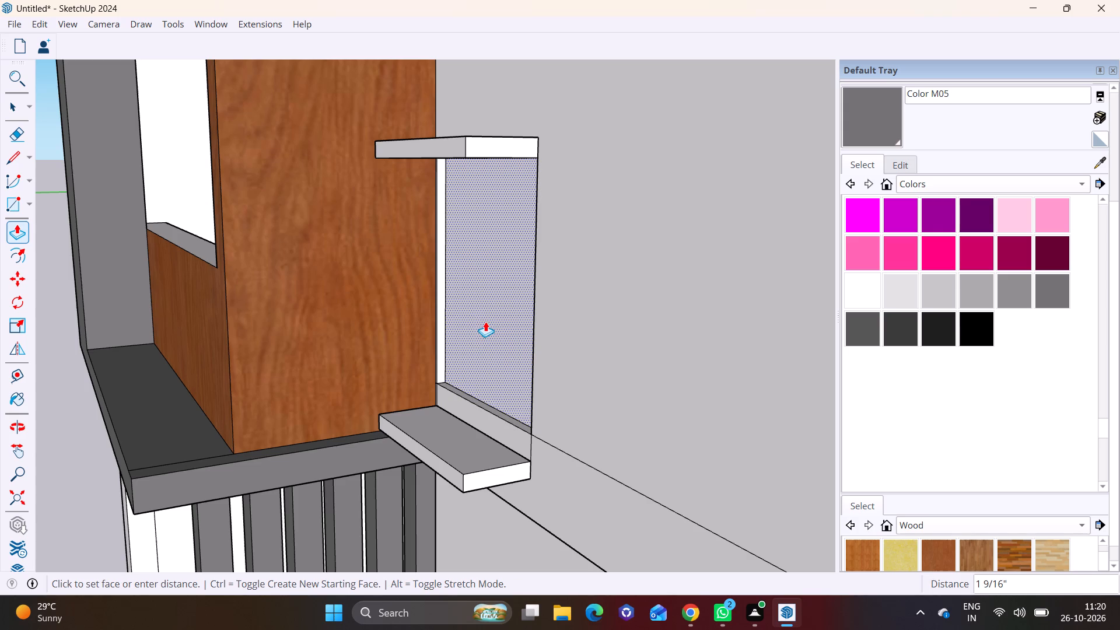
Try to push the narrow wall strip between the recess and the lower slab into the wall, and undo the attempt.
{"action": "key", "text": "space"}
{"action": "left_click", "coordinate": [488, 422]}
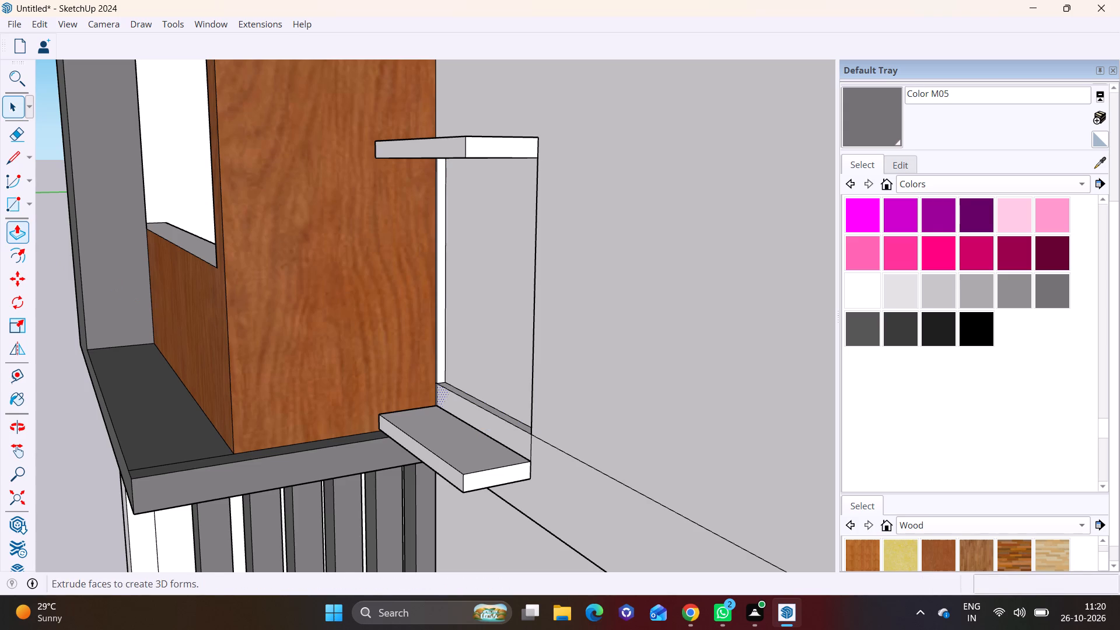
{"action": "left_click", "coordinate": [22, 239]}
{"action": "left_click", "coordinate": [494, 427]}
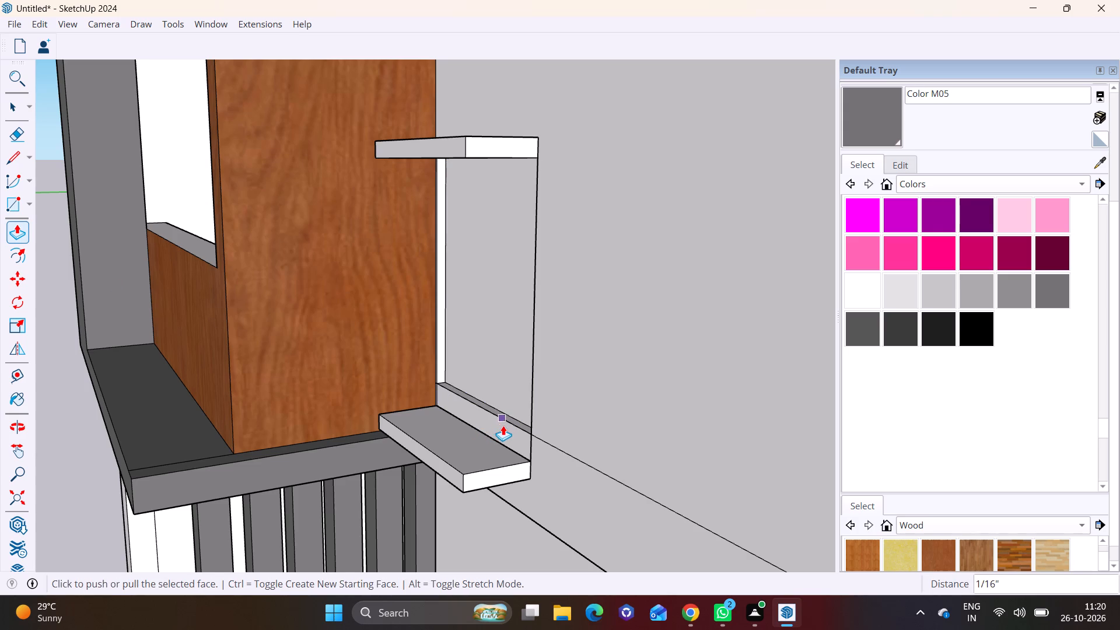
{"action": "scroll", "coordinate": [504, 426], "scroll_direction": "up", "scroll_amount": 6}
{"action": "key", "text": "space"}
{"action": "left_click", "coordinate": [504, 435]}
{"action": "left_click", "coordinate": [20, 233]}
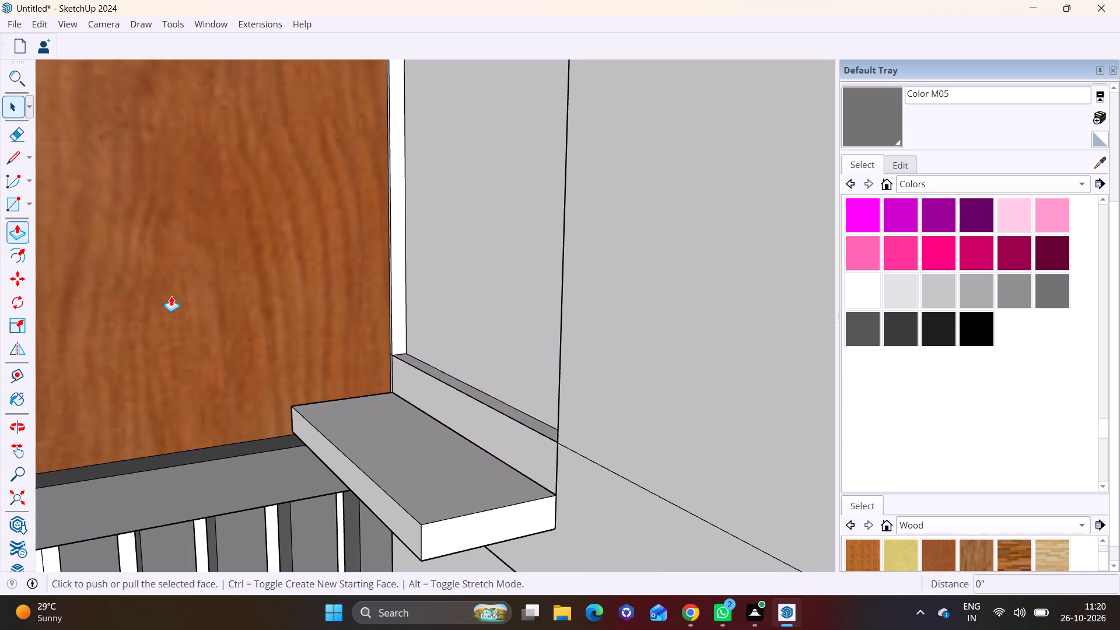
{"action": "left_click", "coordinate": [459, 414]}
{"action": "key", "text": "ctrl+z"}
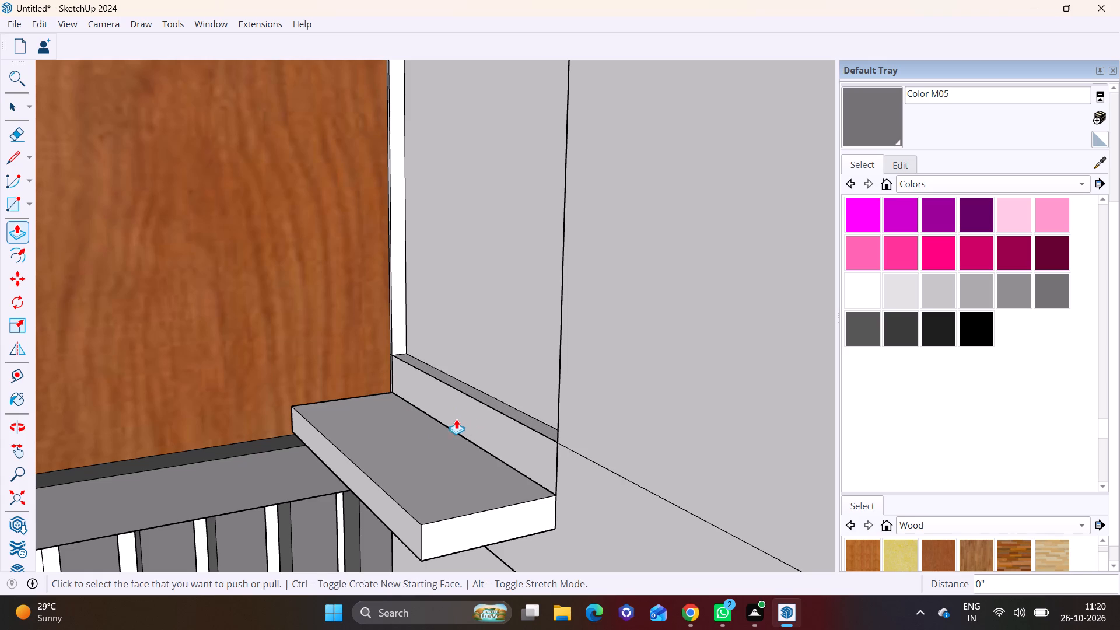
Draw a rectangle about 2' 4 3/8" by 3 13/16" over the narrow wall strip just above the lower slab.
{"action": "key", "text": "space"}
{"action": "left_click", "coordinate": [26, 203]}
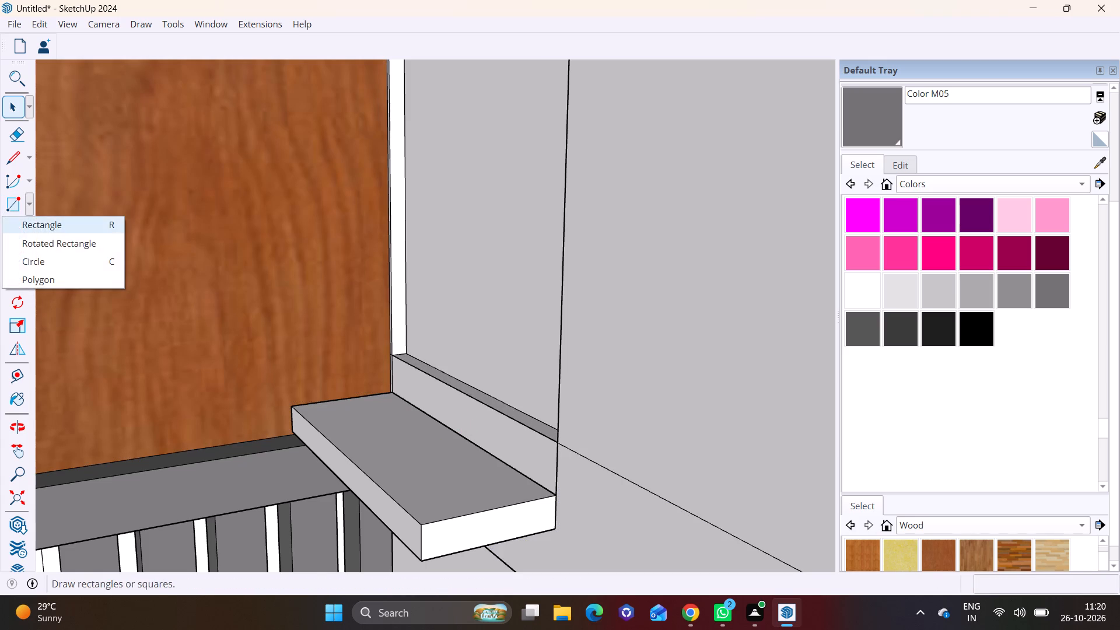
{"action": "left_click", "coordinate": [34, 223]}
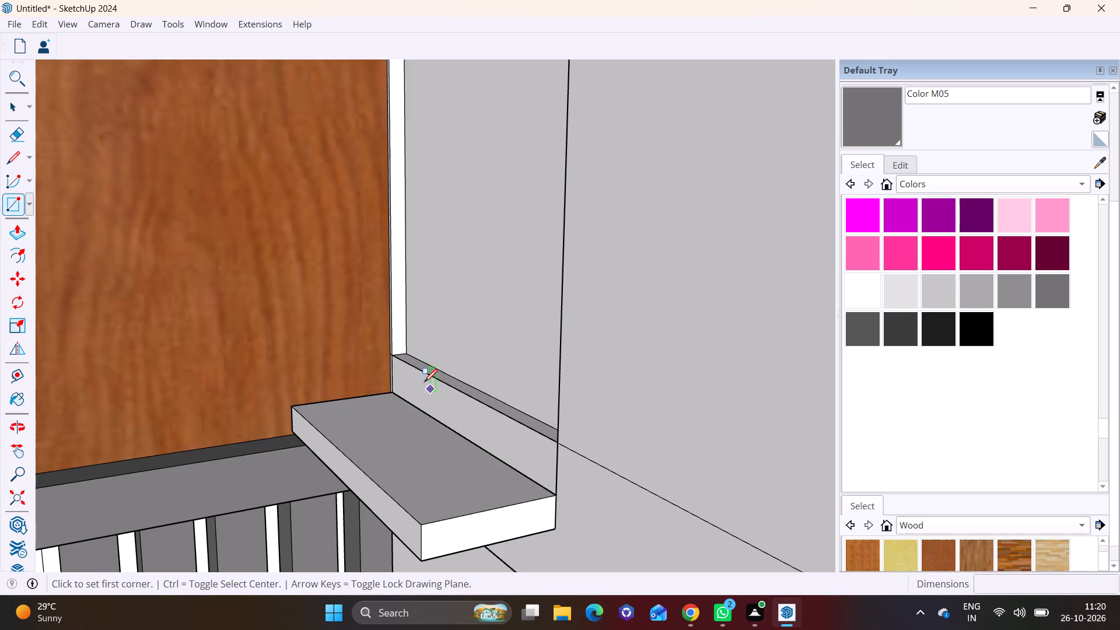
{"action": "left_click", "coordinate": [557, 448]}
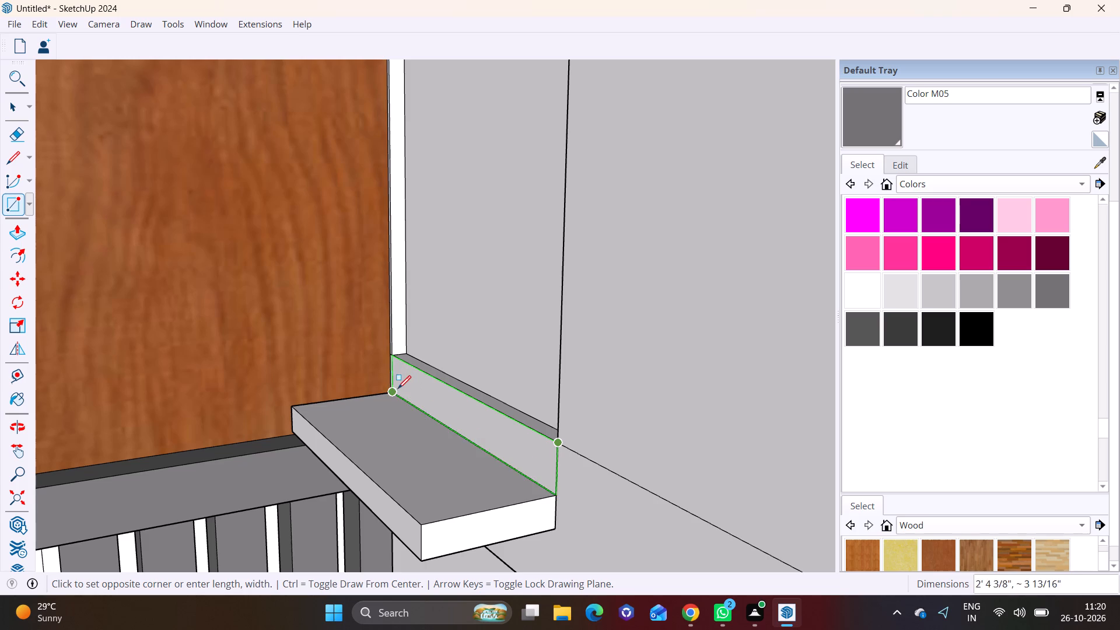
{"action": "scroll", "coordinate": [402, 391], "scroll_direction": "up", "scroll_amount": 6}
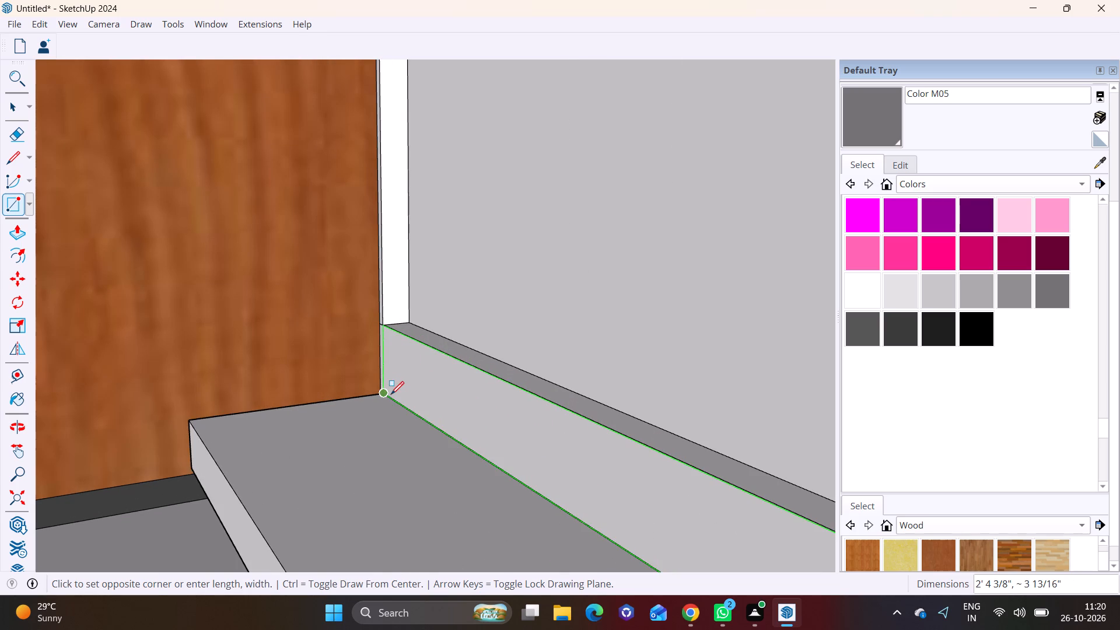
{"action": "left_click", "coordinate": [391, 394]}
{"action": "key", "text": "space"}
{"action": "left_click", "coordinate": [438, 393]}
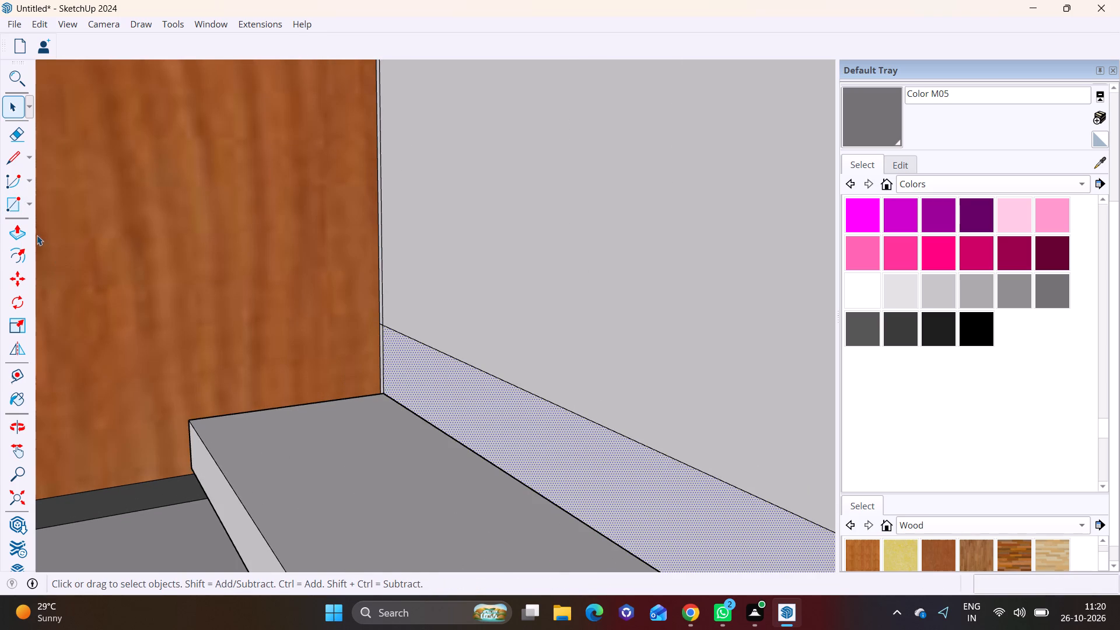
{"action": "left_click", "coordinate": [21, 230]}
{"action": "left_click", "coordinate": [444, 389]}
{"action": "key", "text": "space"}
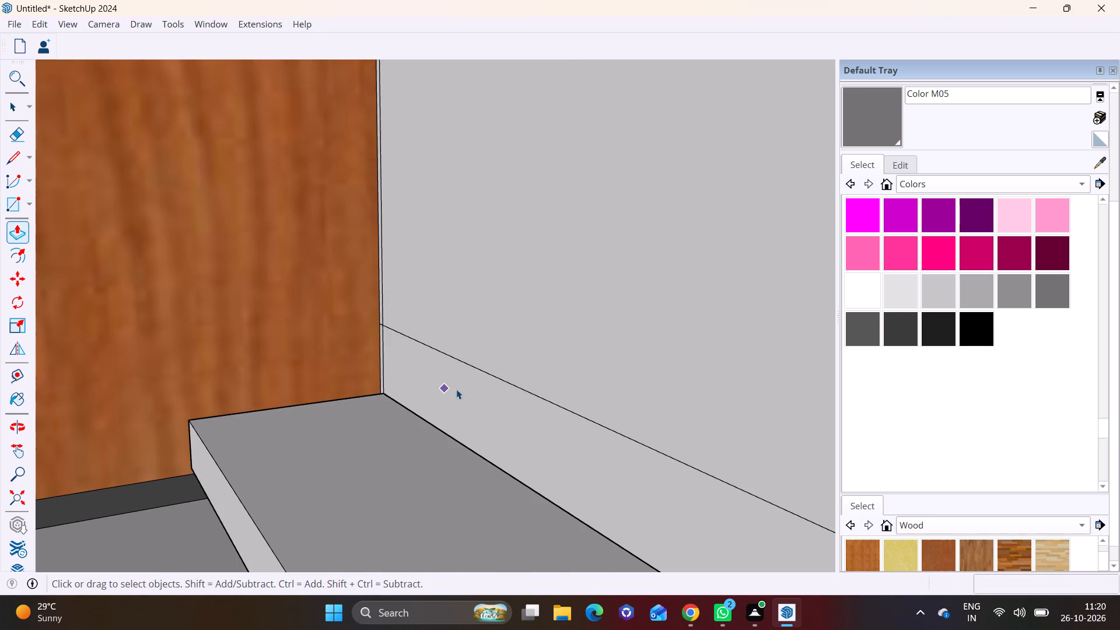
Delete the edge dividing the narrow strip from the larger wall face between the two slabs.
{"action": "left_click", "coordinate": [492, 373]}
{"action": "key", "text": "Delete"}
{"action": "key", "text": "Delete"}
{"action": "key", "text": "Delete"}
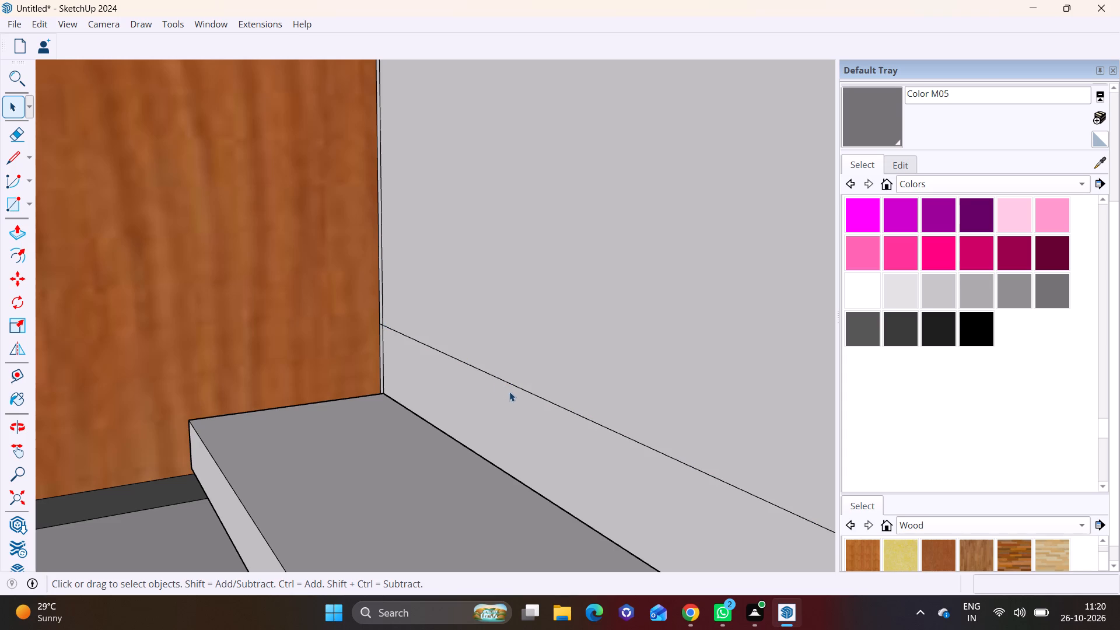
{"action": "left_click", "coordinate": [540, 398]}
{"action": "key", "text": "Delete"}
Push the wall face between the lower wood-clad balcony's slabs about 1 7/16" into the wall.
{"action": "scroll", "coordinate": [540, 423], "scroll_direction": "down", "scroll_amount": 1}
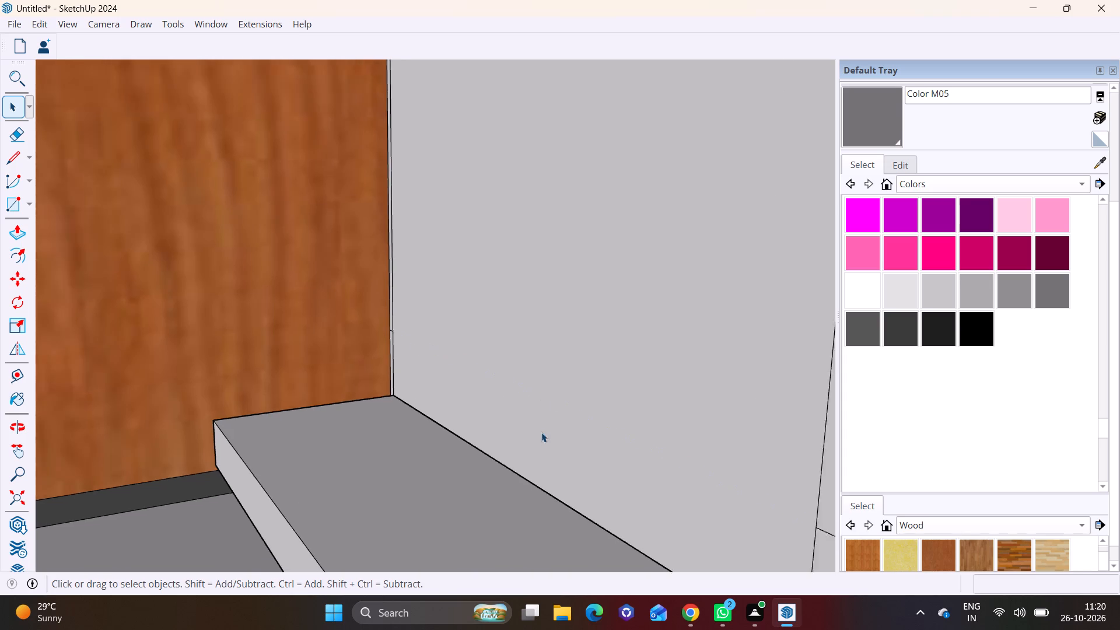
{"action": "scroll", "coordinate": [541, 432], "scroll_direction": "down", "scroll_amount": 14}
{"action": "left_click", "coordinate": [548, 393]}
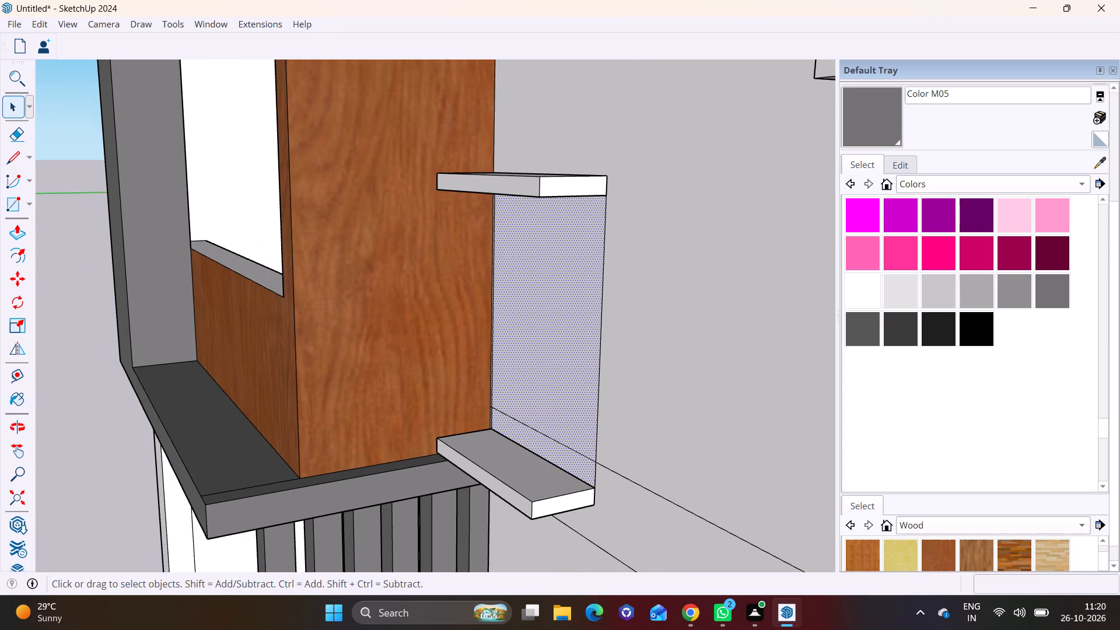
{"action": "left_click", "coordinate": [9, 233]}
{"action": "left_click", "coordinate": [547, 408]}
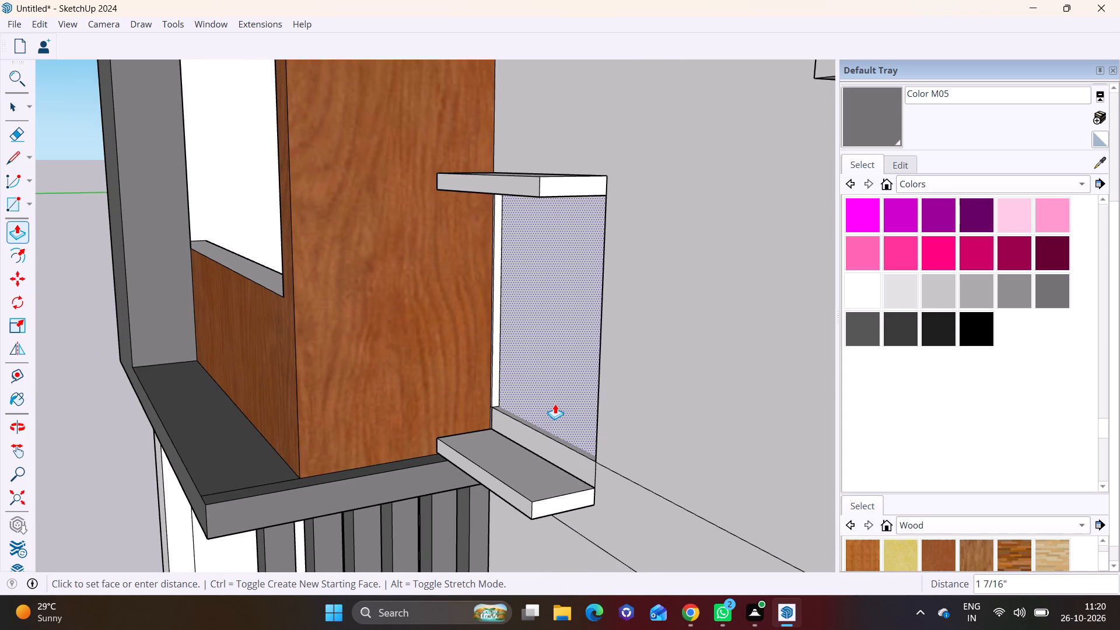
{"action": "left_click", "coordinate": [555, 404]}
Push the narrow strip just above the lower slab about 1 3/8" into the wall.
{"action": "key", "text": "space"}
{"action": "left_click", "coordinate": [534, 436]}
{"action": "left_click", "coordinate": [14, 227]}
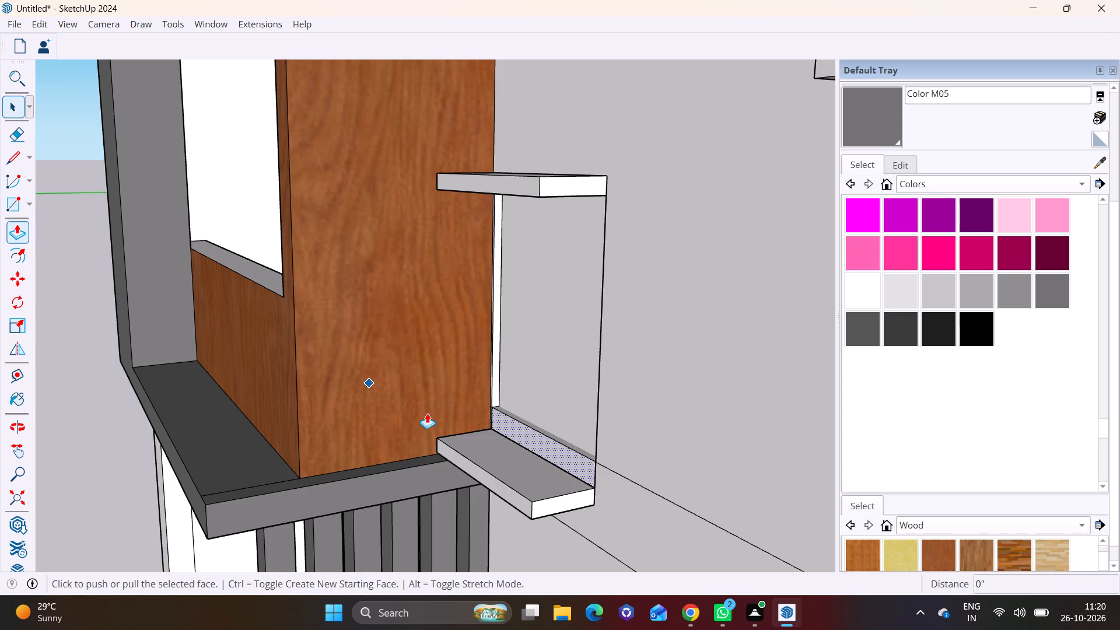
{"action": "left_click", "coordinate": [535, 440]}
{"action": "left_click", "coordinate": [542, 439]}
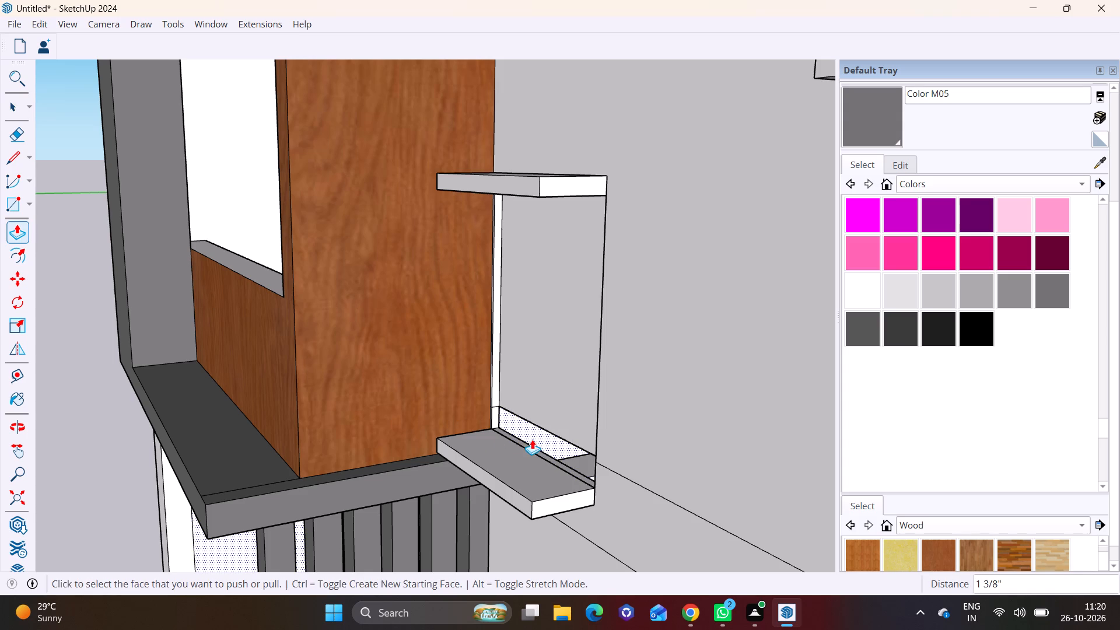
Draw a rectangle over the recessed wall strip just above the lower wood-clad balcony's lower slab, closing it flush with the wall.
{"action": "middle_click_drag", "start_coordinate": [559, 444], "coordinate": [629, 399]}
{"action": "scroll", "coordinate": [562, 411], "scroll_direction": "up", "scroll_amount": 1}
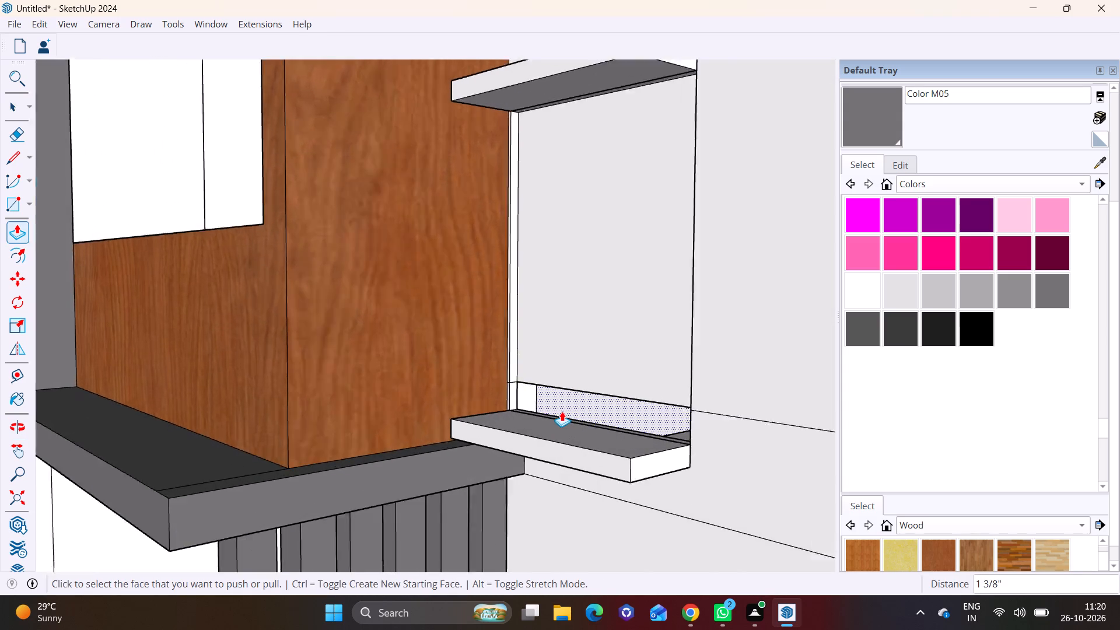
{"action": "scroll", "coordinate": [562, 411], "scroll_direction": "up", "scroll_amount": 2}
{"action": "left_click", "coordinate": [32, 203]}
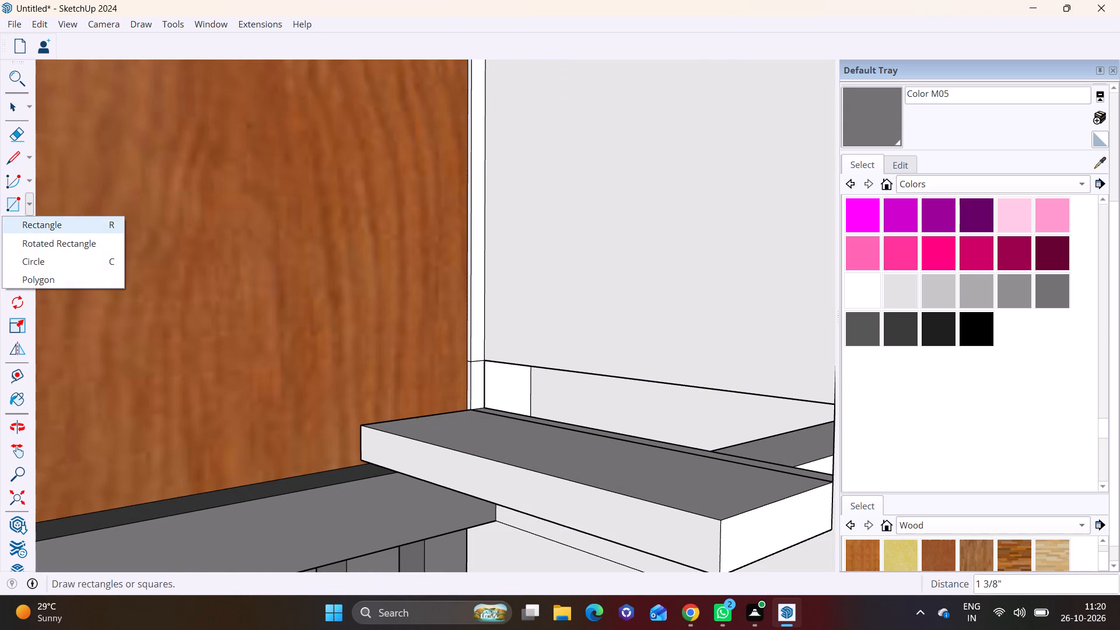
{"action": "left_click", "coordinate": [41, 222]}
{"action": "scroll", "coordinate": [807, 414], "scroll_direction": "down", "scroll_amount": 3}
{"action": "middle_click_drag", "start_coordinate": [792, 405], "coordinate": [642, 442], "text": "shift"}
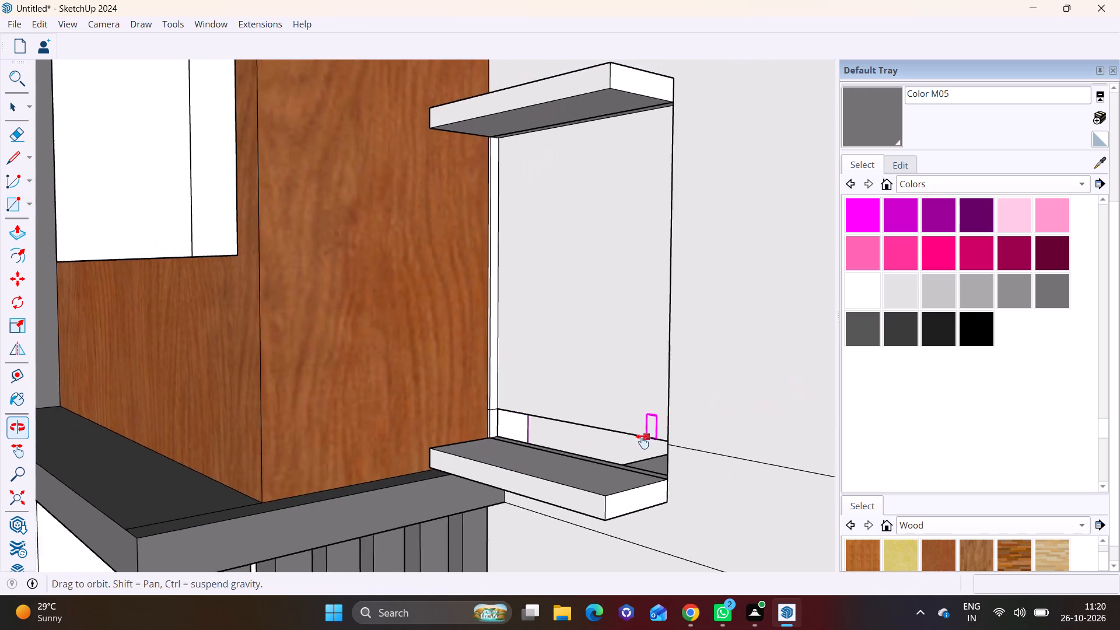
{"action": "middle_click_drag", "start_coordinate": [642, 442], "coordinate": [641, 443], "text": "shift"}
{"action": "scroll", "coordinate": [684, 499], "scroll_direction": "up", "scroll_amount": 5}
{"action": "middle_click_drag", "start_coordinate": [673, 490], "coordinate": [785, 515]}
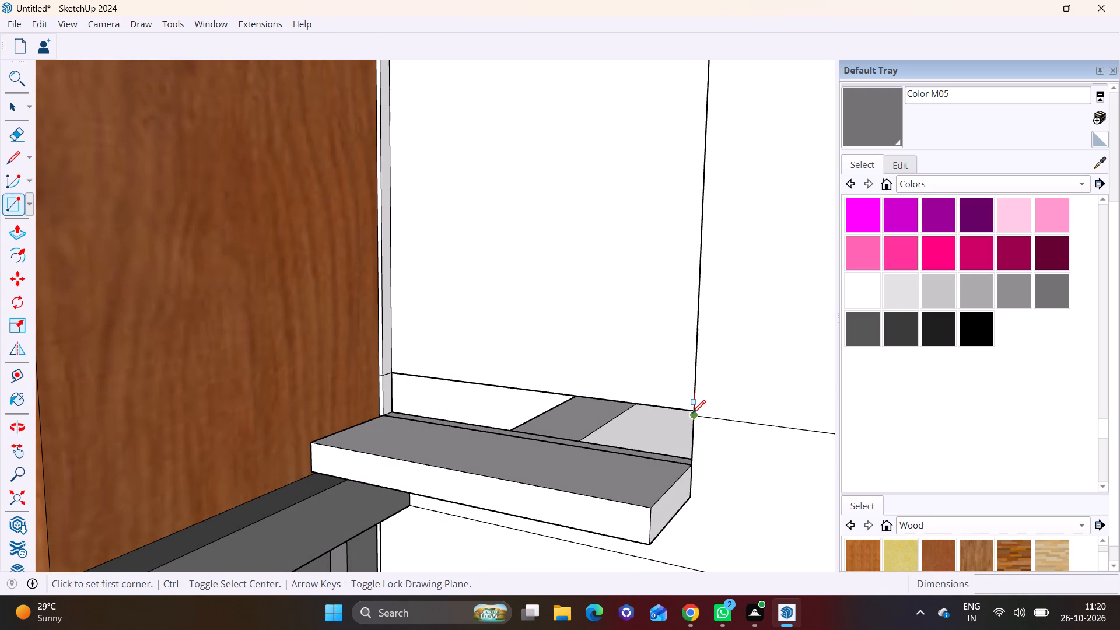
{"action": "scroll", "coordinate": [692, 411], "scroll_direction": "up", "scroll_amount": 5}
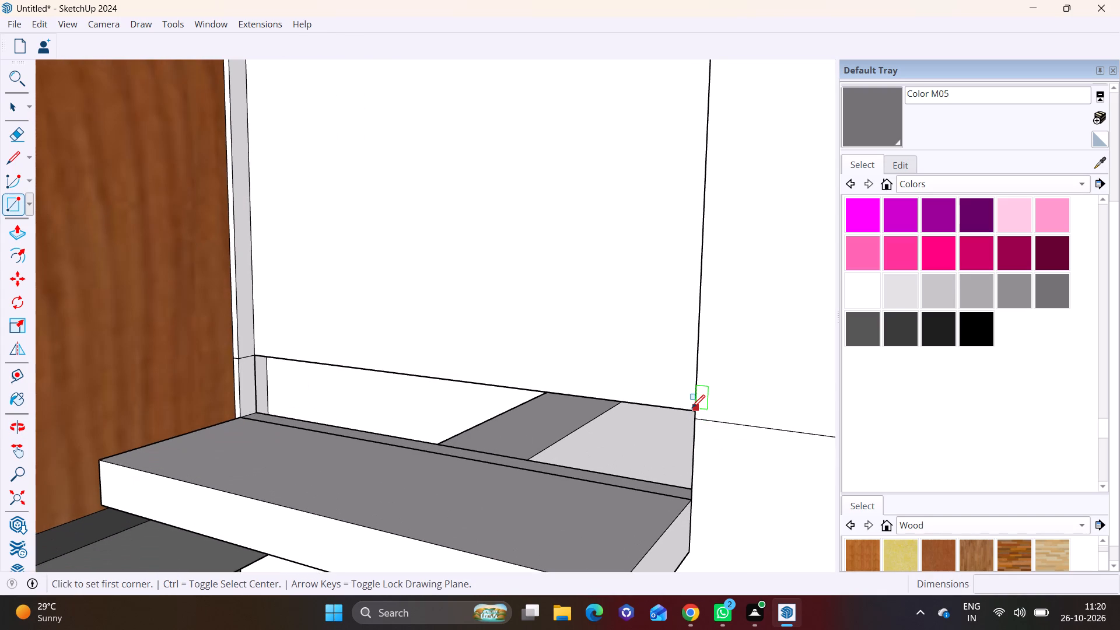
{"action": "left_click", "coordinate": [694, 409]}
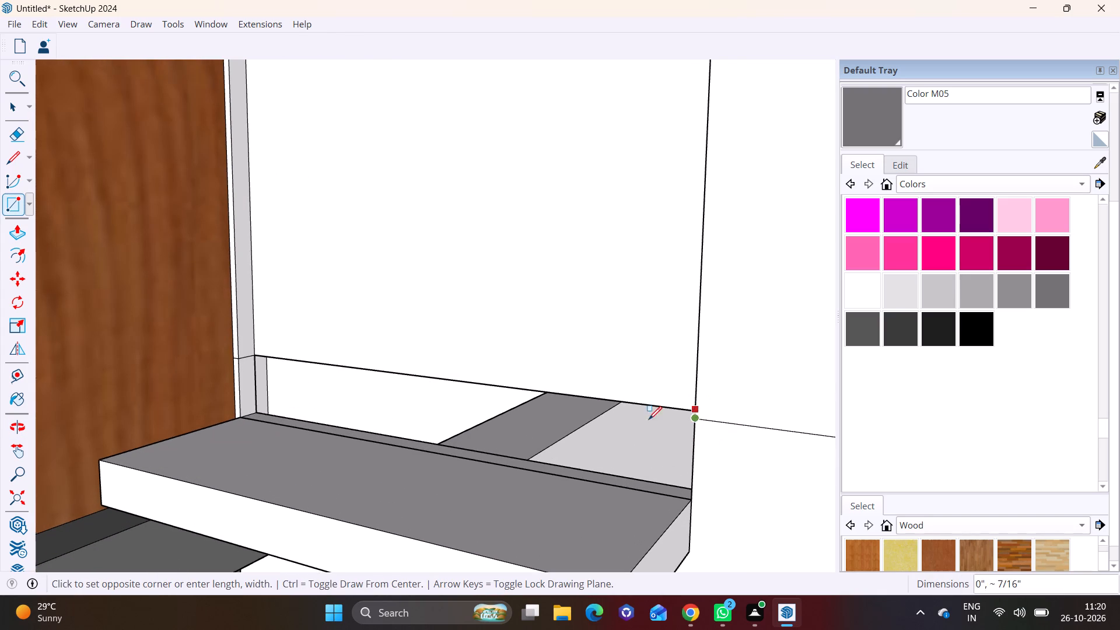
{"action": "left_click", "coordinate": [255, 422]}
{"action": "scroll", "coordinate": [394, 483], "scroll_direction": "down", "scroll_amount": 2}
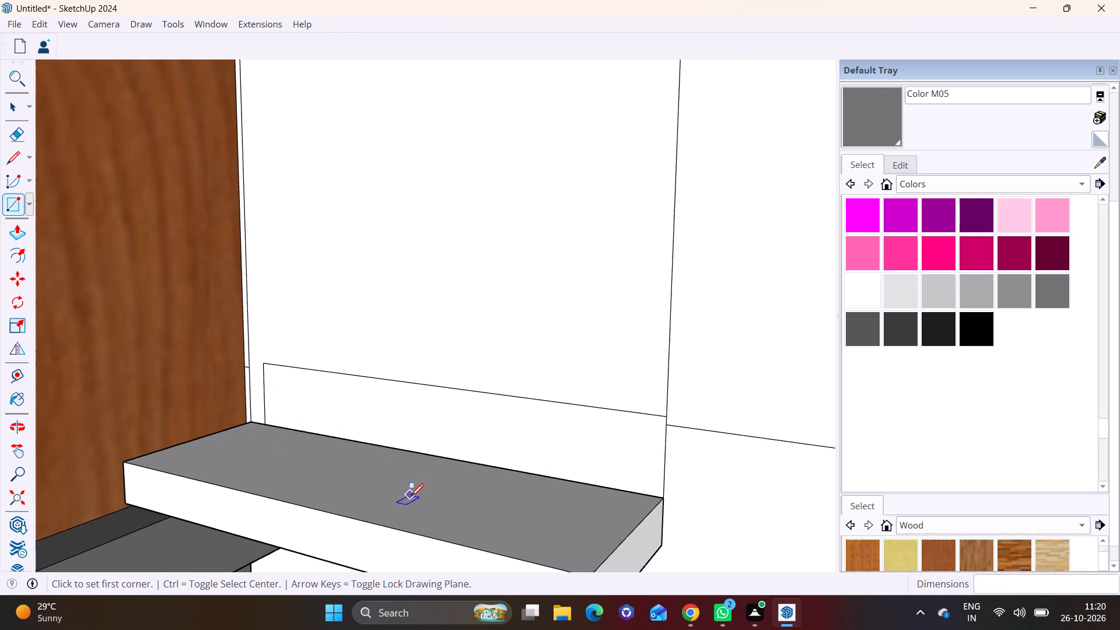
{"action": "scroll", "coordinate": [411, 496], "scroll_direction": "down", "scroll_amount": 13}
Delete the strip's long upper edge and its short vertical edge from the wall face between the two slabs.
{"action": "key", "text": "space"}
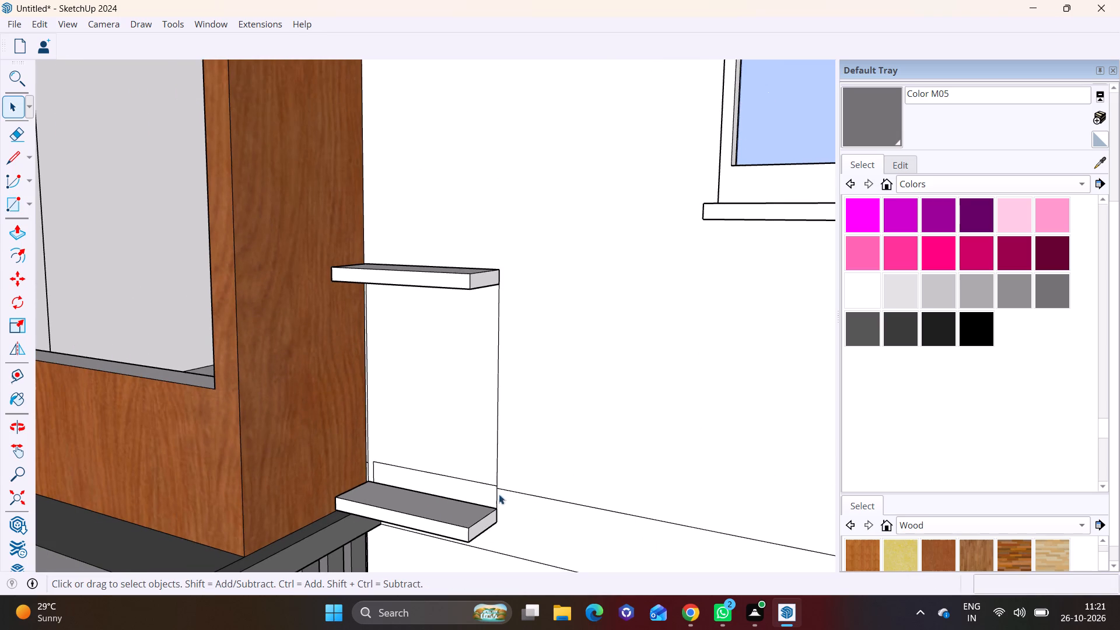
{"action": "left_click", "coordinate": [485, 482]}
{"action": "left_click_drag", "start_coordinate": [485, 485], "coordinate": [493, 477]}
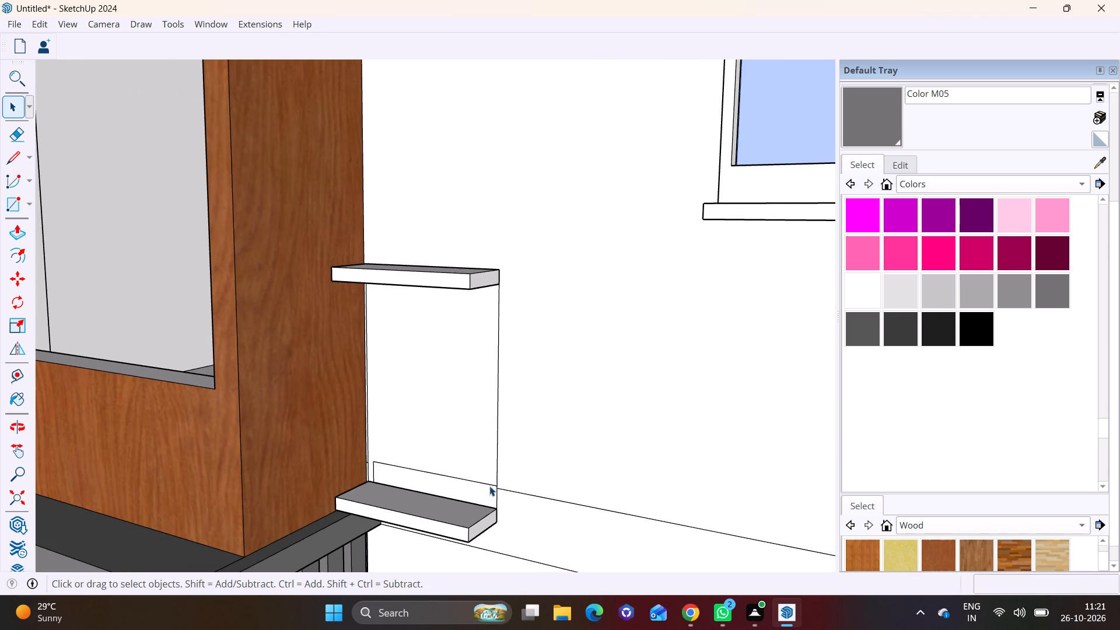
{"action": "left_click", "coordinate": [490, 484]}
{"action": "key", "text": "Delete"}
{"action": "left_click", "coordinate": [374, 468]}
{"action": "key", "text": "Delete"}
Examine the whole front facade and its balconies from several angles.
{"action": "scroll", "coordinate": [436, 454], "scroll_direction": "down", "scroll_amount": 20}
{"action": "scroll", "coordinate": [436, 454], "scroll_direction": "down", "scroll_amount": 2}
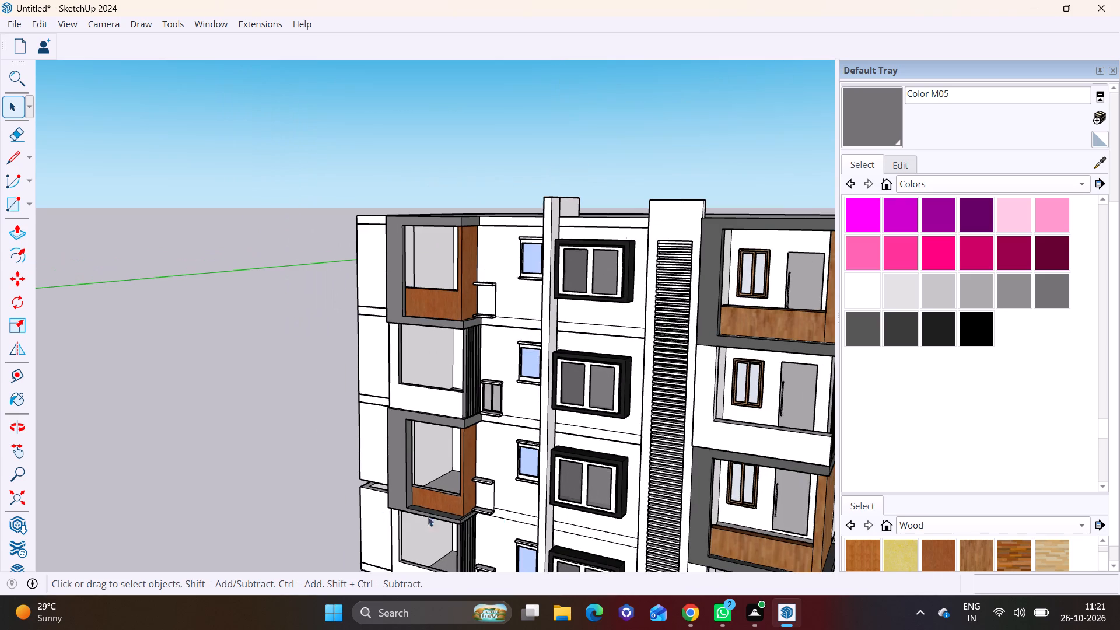
{"action": "scroll", "coordinate": [237, 452], "scroll_direction": "down", "scroll_amount": 2}
{"action": "middle_click_drag", "start_coordinate": [235, 453], "coordinate": [224, 330], "text": "shift"}
{"action": "middle_click_drag", "start_coordinate": [274, 412], "coordinate": [192, 353]}
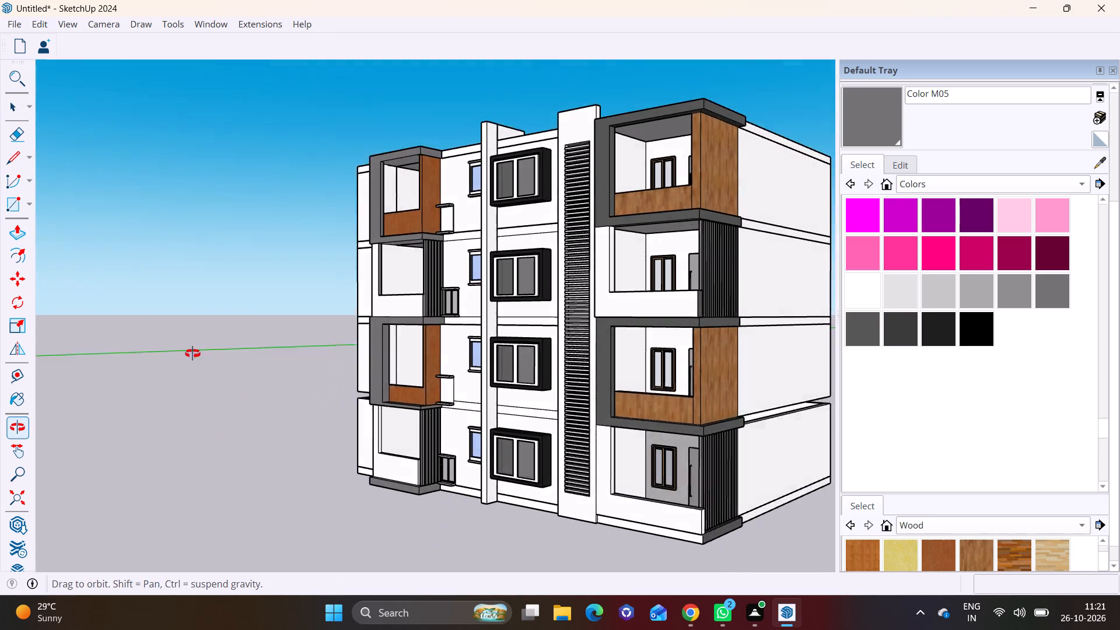
{"action": "middle_click_drag", "start_coordinate": [192, 353], "coordinate": [189, 350]}
{"action": "scroll", "coordinate": [315, 414], "scroll_direction": "up", "scroll_amount": 1}
{"action": "scroll", "coordinate": [316, 414], "scroll_direction": "down", "scroll_amount": 2}
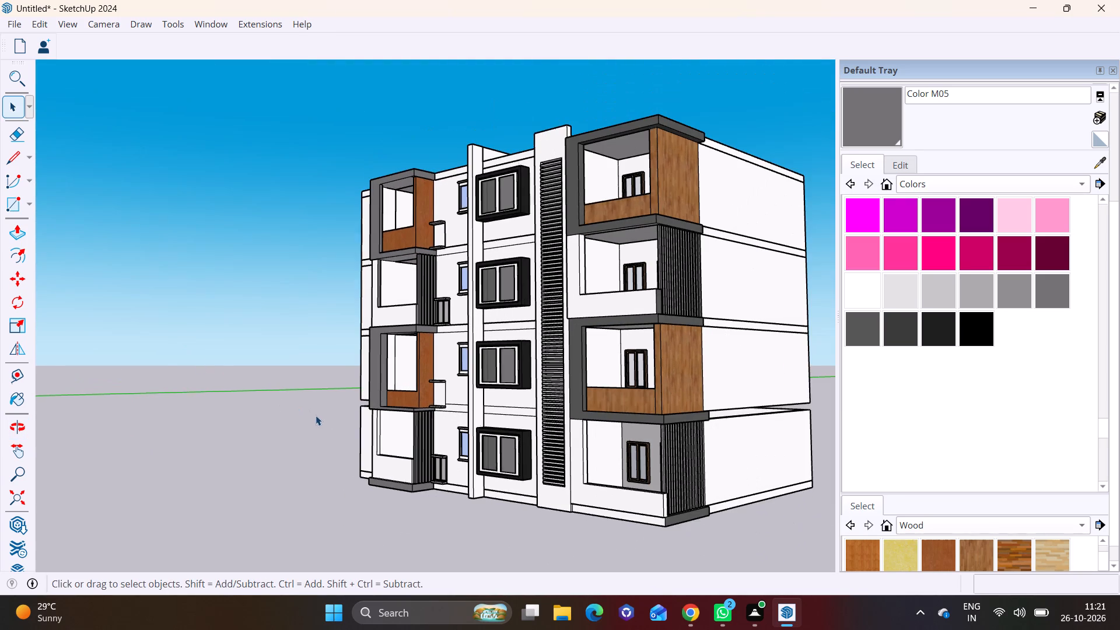
{"action": "middle_click_drag", "start_coordinate": [316, 417], "coordinate": [287, 475], "text": "shift"}
{"action": "middle_click_drag", "start_coordinate": [275, 475], "coordinate": [489, 494]}
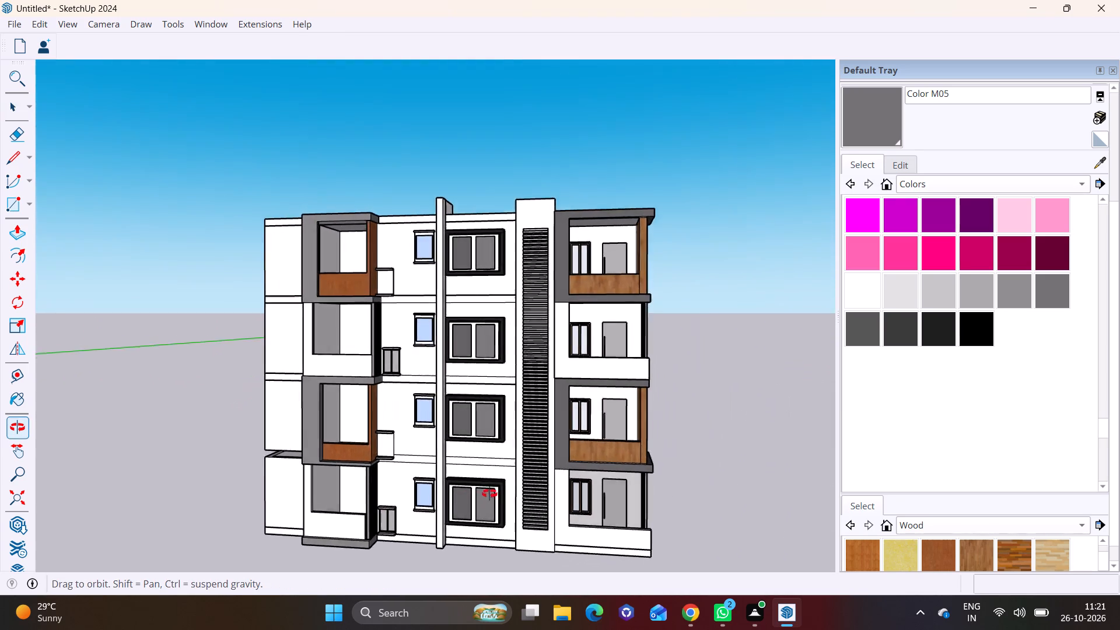
{"action": "middle_click_drag", "start_coordinate": [489, 494], "coordinate": [554, 485]}
{"action": "middle_click_drag", "start_coordinate": [263, 480], "coordinate": [533, 434], "text": "shift"}
Draw a rectangle about 7' 1 1/2" by 1' over the front gap between the ground floor and the floor above, beside the balcony.
{"action": "scroll", "coordinate": [572, 429], "scroll_direction": "up", "scroll_amount": 9}
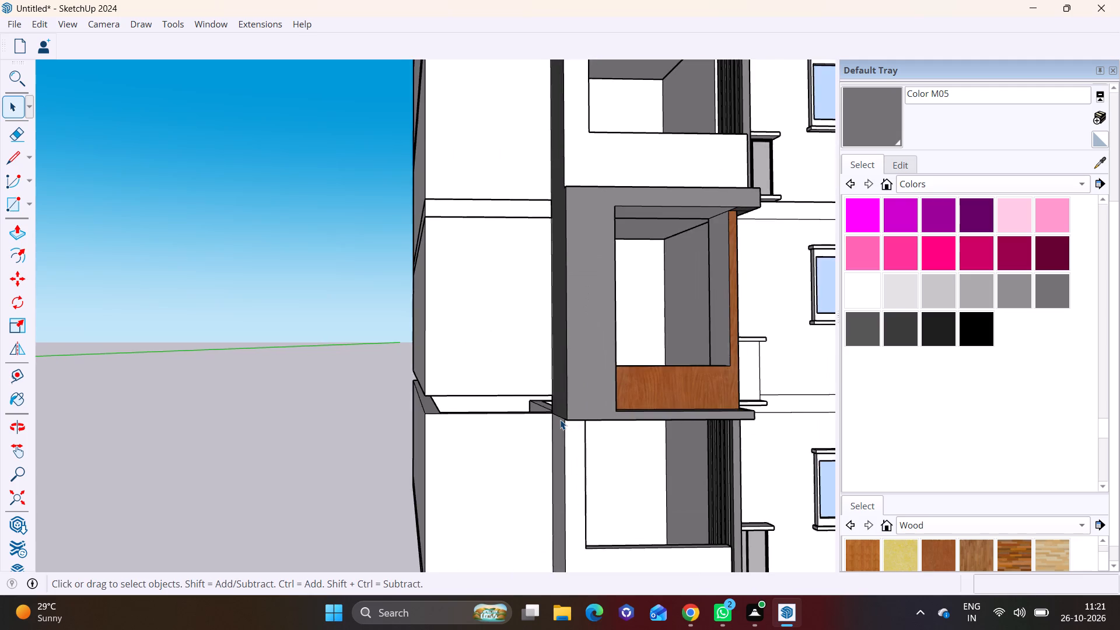
{"action": "middle_click_drag", "start_coordinate": [555, 419], "coordinate": [761, 399]}
{"action": "left_click", "coordinate": [30, 206]}
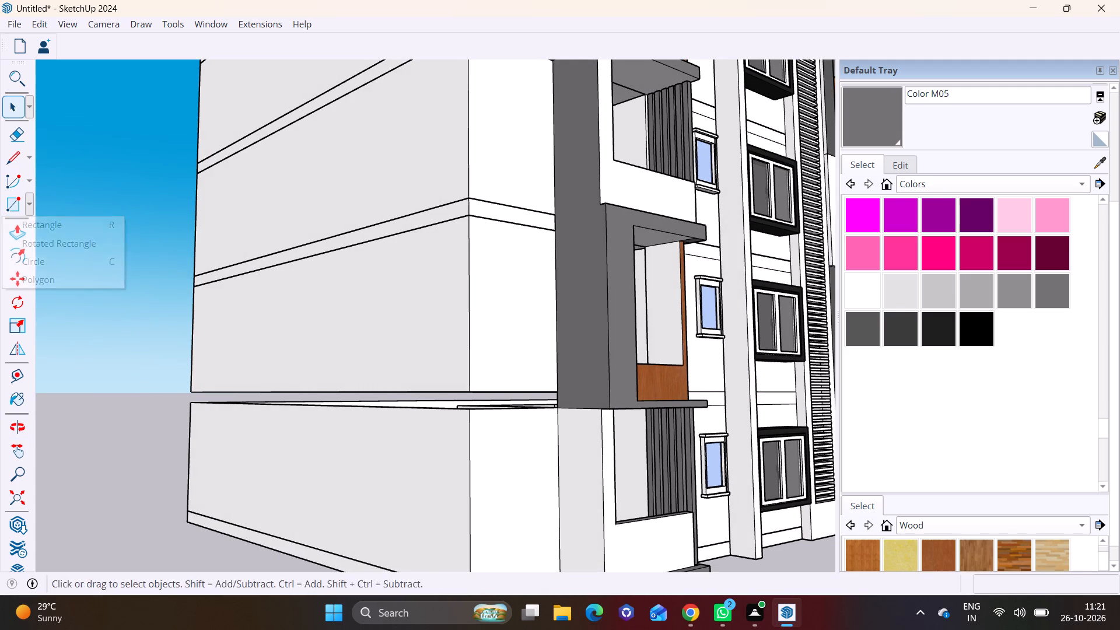
{"action": "left_click", "coordinate": [39, 222]}
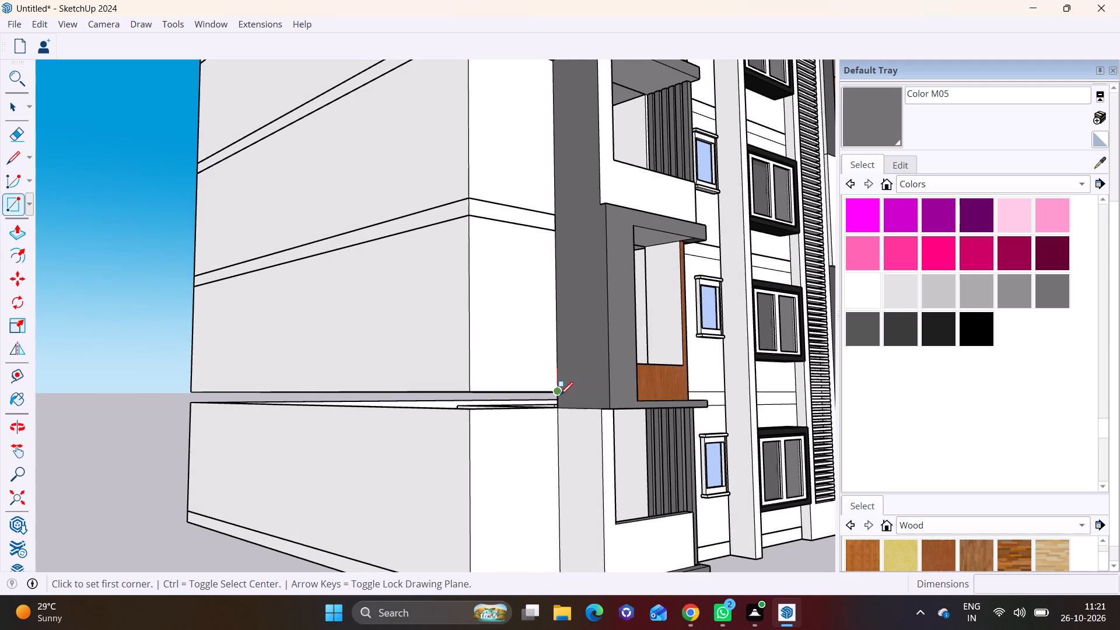
{"action": "left_click", "coordinate": [559, 394]}
{"action": "left_click", "coordinate": [471, 408]}
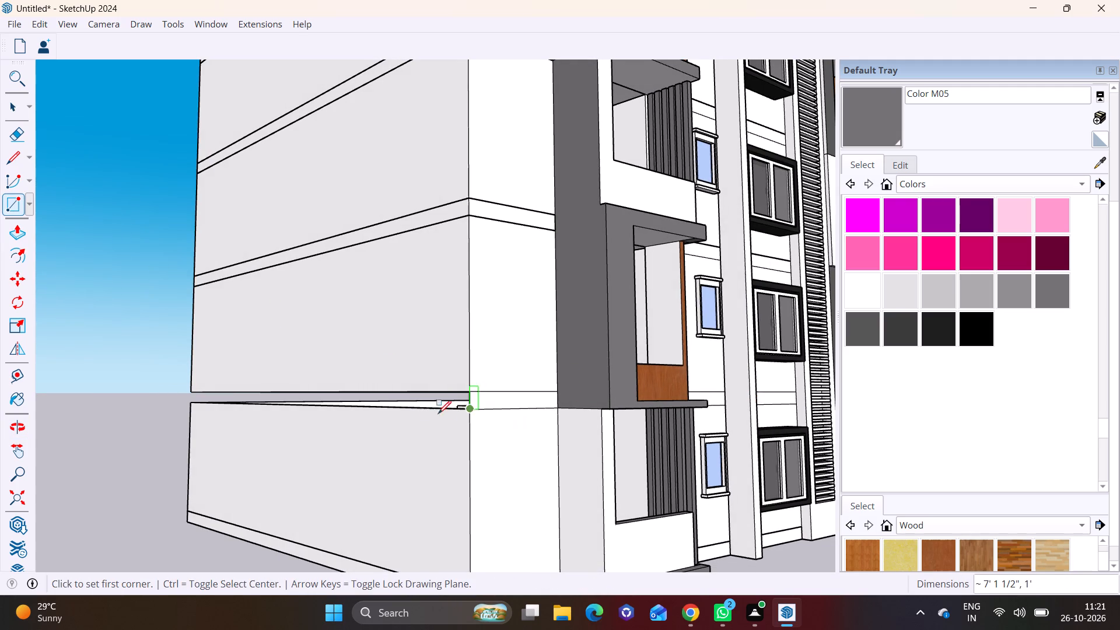
Draw a 40' long rectangle over the gap above the ground floor on the building's left side wall.
{"action": "middle_click_drag", "start_coordinate": [449, 426], "coordinate": [778, 431]}
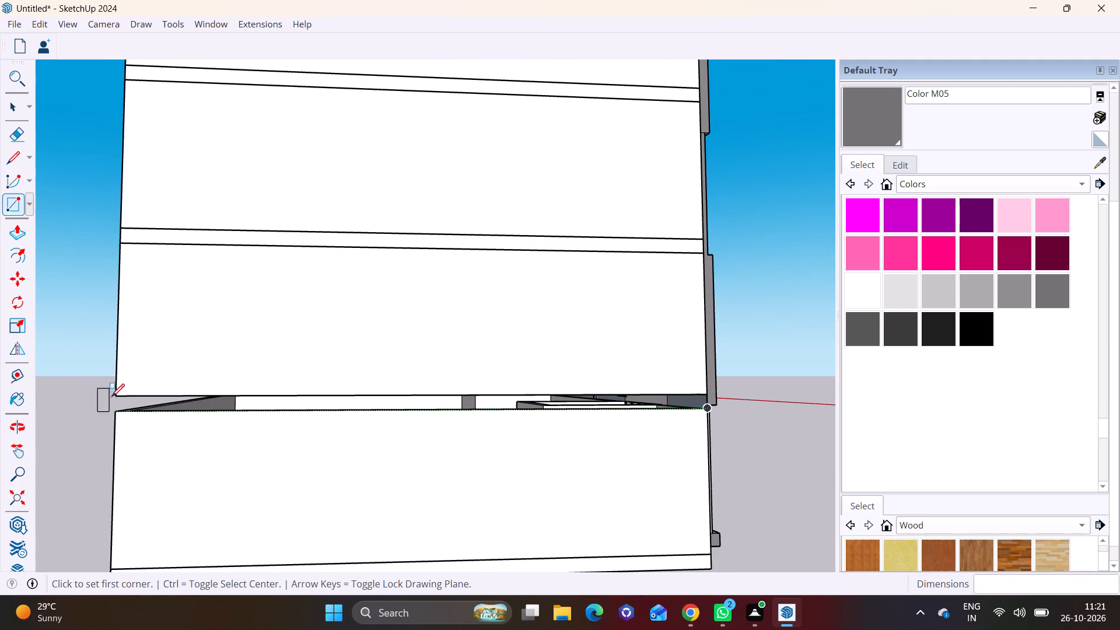
{"action": "left_click", "coordinate": [116, 397]}
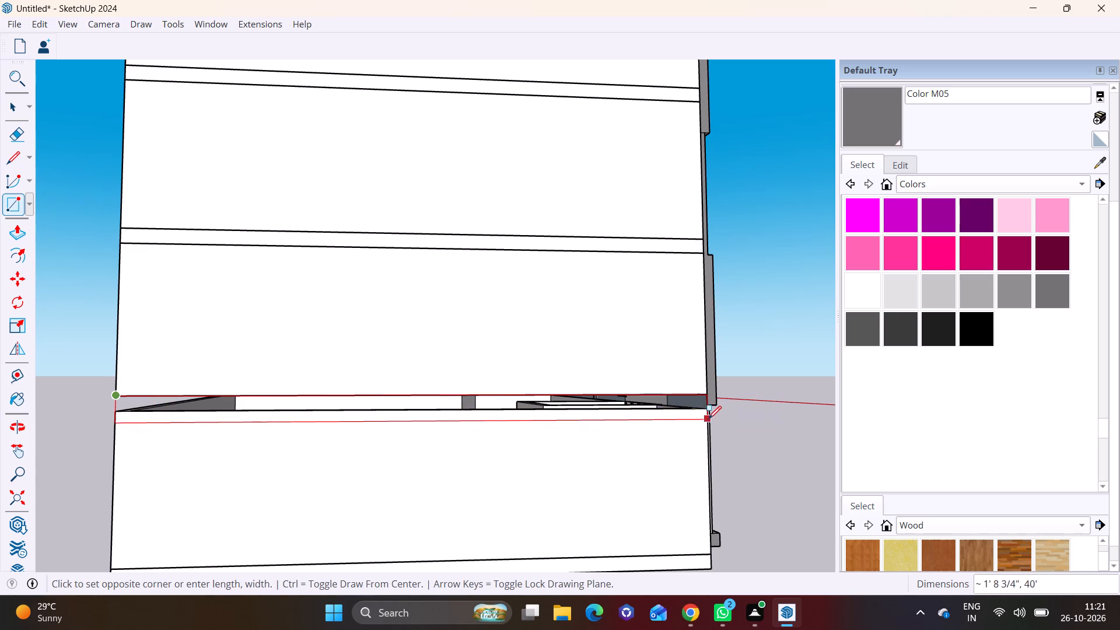
{"action": "left_click", "coordinate": [708, 414]}
{"action": "scroll", "coordinate": [355, 402], "scroll_direction": "up", "scroll_amount": 1}
{"action": "scroll", "coordinate": [355, 401], "scroll_direction": "down", "scroll_amount": 3}
Draw a rectangle over the full-length gap above the ground floor on the building's rear wall.
{"action": "middle_click_drag", "start_coordinate": [296, 402], "coordinate": [555, 425]}
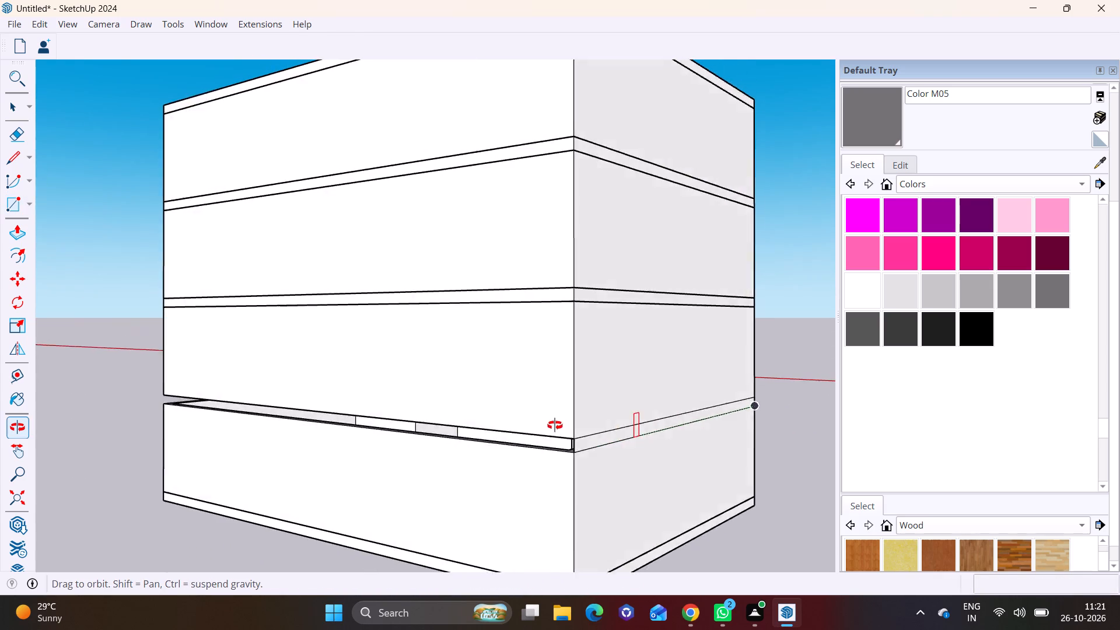
{"action": "middle_click_drag", "start_coordinate": [555, 425], "coordinate": [625, 423]}
{"action": "left_click", "coordinate": [173, 401]}
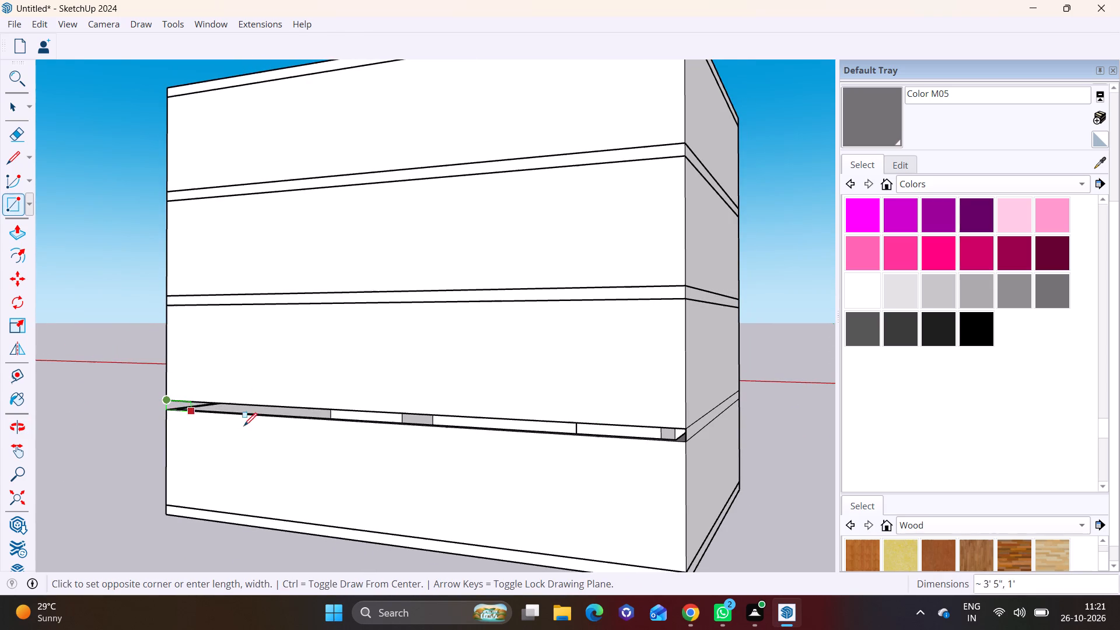
{"action": "left_click", "coordinate": [685, 445]}
{"action": "scroll", "coordinate": [370, 405], "scroll_direction": "down", "scroll_amount": 2}
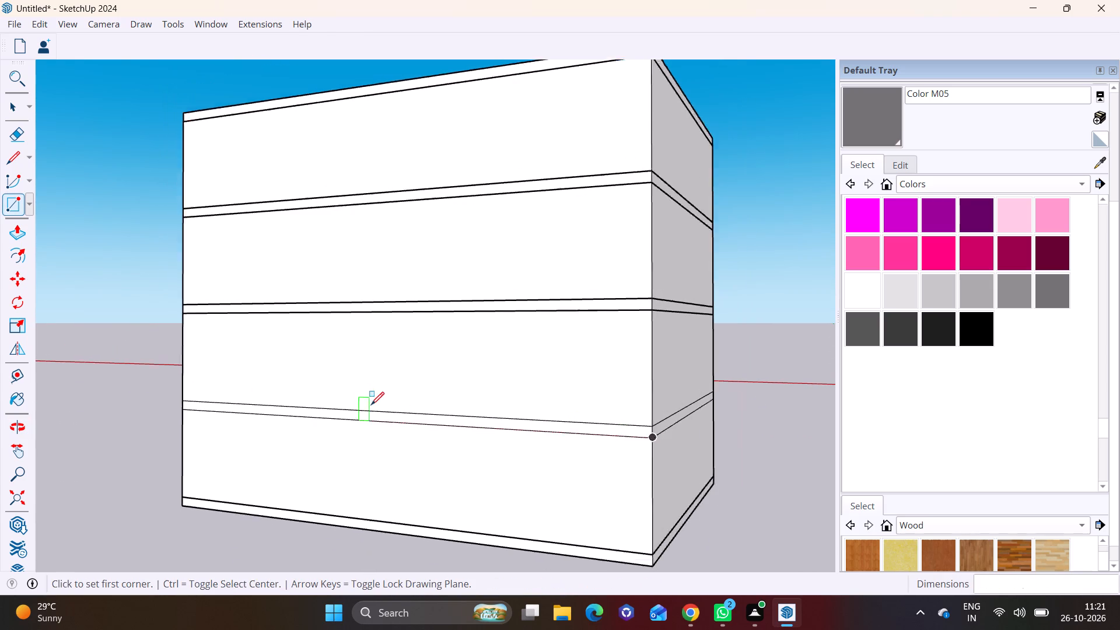
{"action": "scroll", "coordinate": [371, 405], "scroll_direction": "down", "scroll_amount": 1}
Inspect the building's side walls and front facade from all around.
{"action": "middle_click_drag", "start_coordinate": [296, 405], "coordinate": [875, 421]}
{"action": "key", "text": "space"}
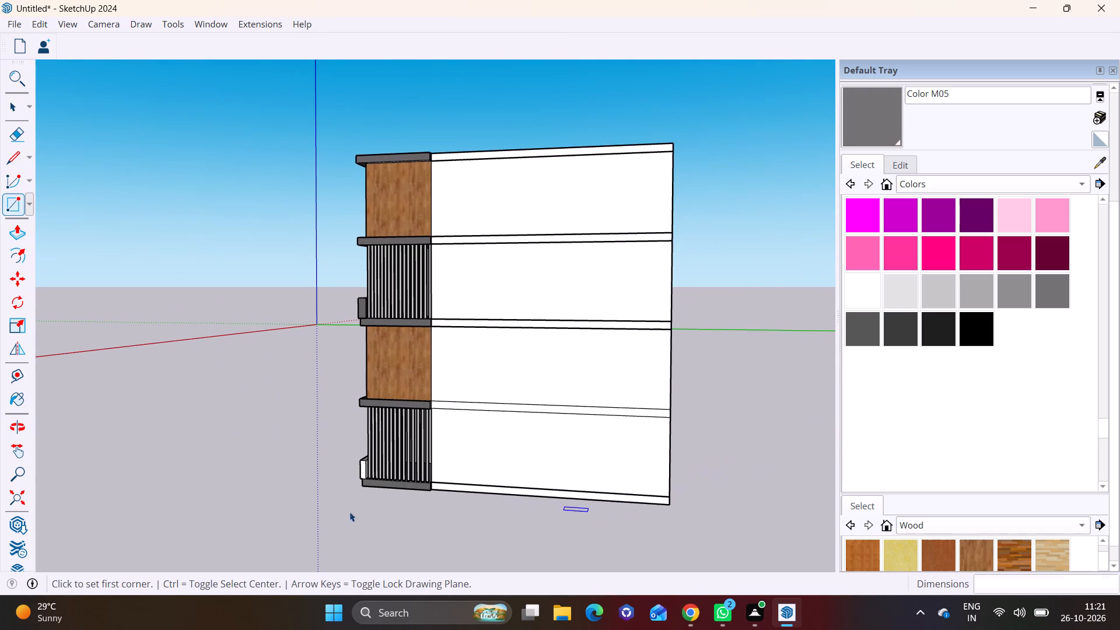
{"action": "scroll", "coordinate": [204, 460], "scroll_direction": "down", "scroll_amount": 1}
{"action": "middle_click_drag", "start_coordinate": [209, 460], "coordinate": [861, 484]}
{"action": "scroll", "coordinate": [220, 428], "scroll_direction": "up", "scroll_amount": 3}
{"action": "middle_click_drag", "start_coordinate": [247, 452], "coordinate": [128, 400]}
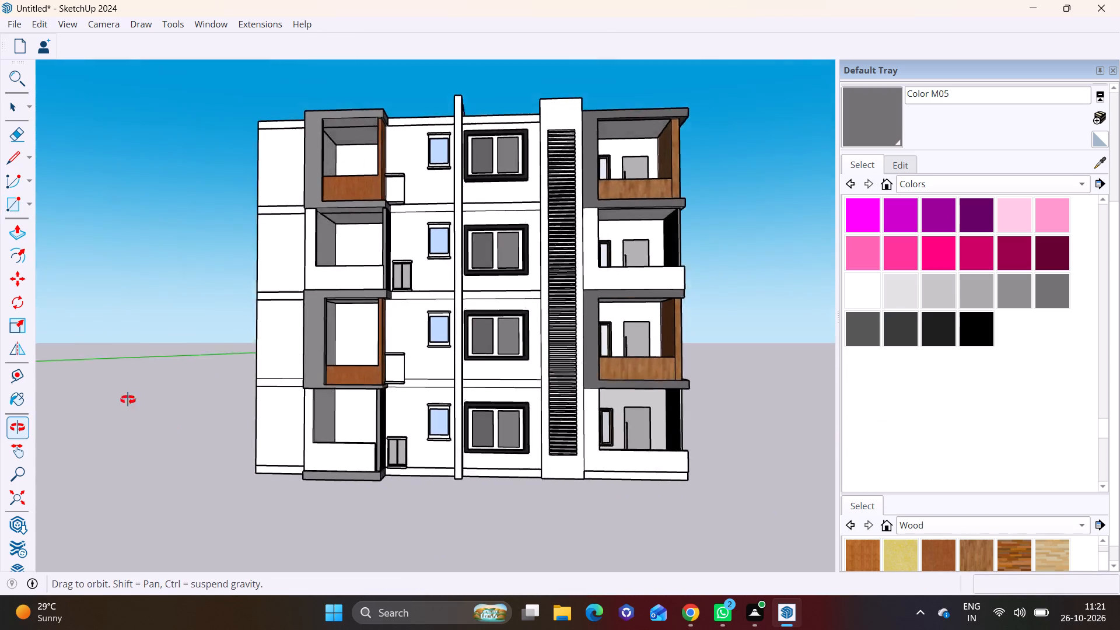
{"action": "middle_click_drag", "start_coordinate": [128, 400], "coordinate": [73, 425]}
{"action": "scroll", "coordinate": [159, 428], "scroll_direction": "down", "scroll_amount": 3}
{"action": "middle_click_drag", "start_coordinate": [243, 478], "coordinate": [201, 474]}
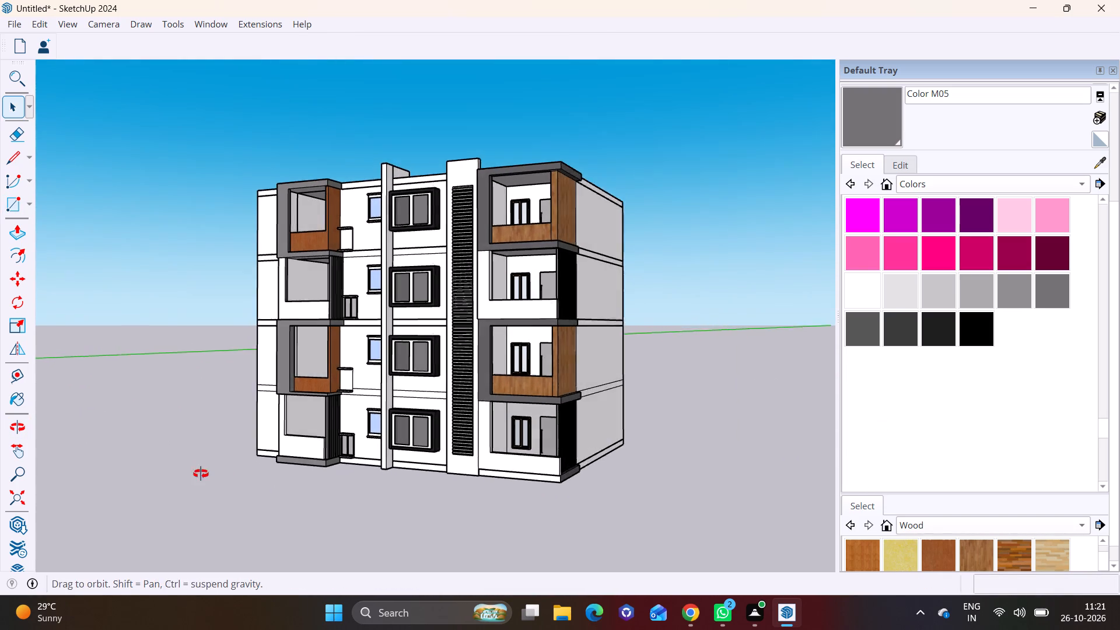
{"action": "middle_click_drag", "start_coordinate": [201, 474], "coordinate": [189, 474]}
{"action": "scroll", "coordinate": [185, 468], "scroll_direction": "down", "scroll_amount": 2}
{"action": "middle_click_drag", "start_coordinate": [204, 481], "coordinate": [319, 535], "text": "shift"}
{"action": "middle_click_drag", "start_coordinate": [336, 538], "coordinate": [416, 547]}
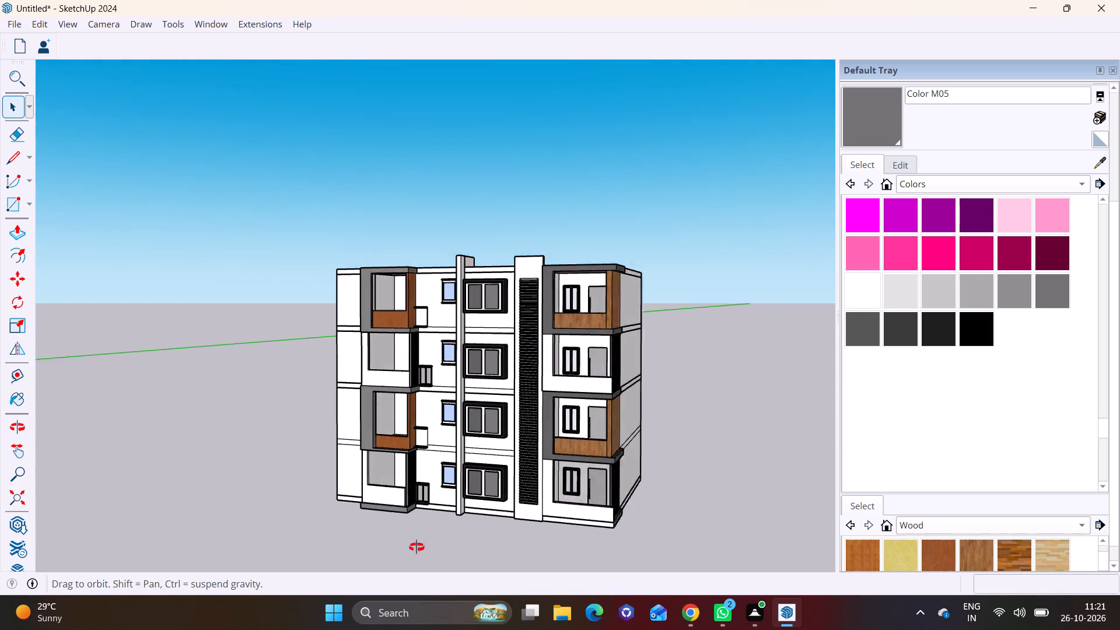
{"action": "middle_click_drag", "start_coordinate": [416, 547], "coordinate": [632, 533]}
{"action": "scroll", "coordinate": [262, 455], "scroll_direction": "up", "scroll_amount": 5}
Pull the ground floor's left side wall face outward about 3' 6 5/8".
{"action": "left_click", "coordinate": [311, 482]}
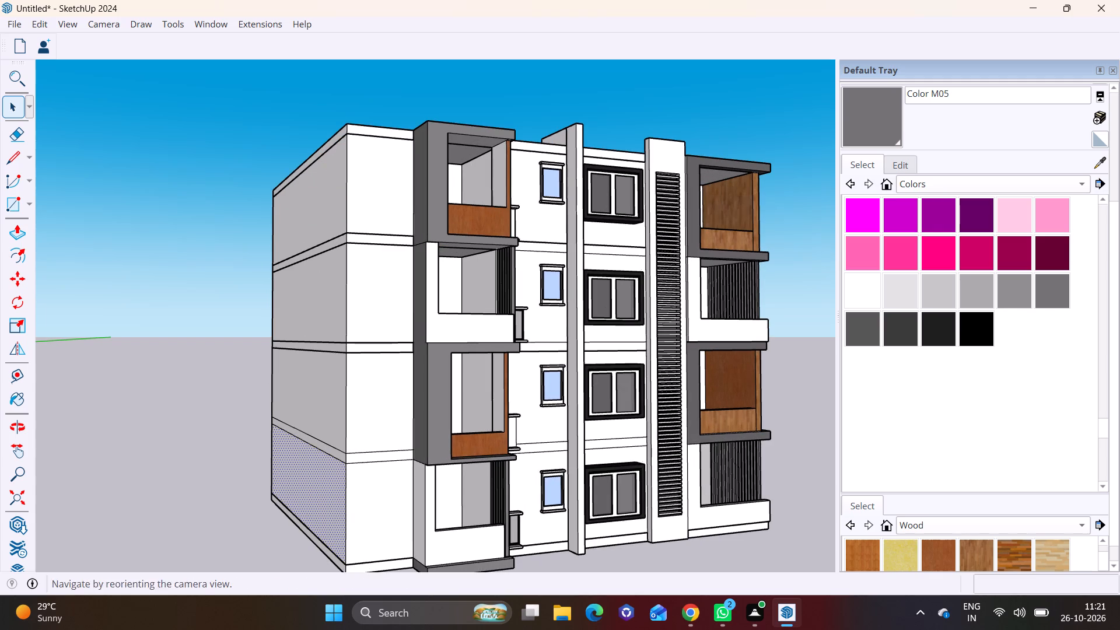
{"action": "left_click", "coordinate": [8, 232]}
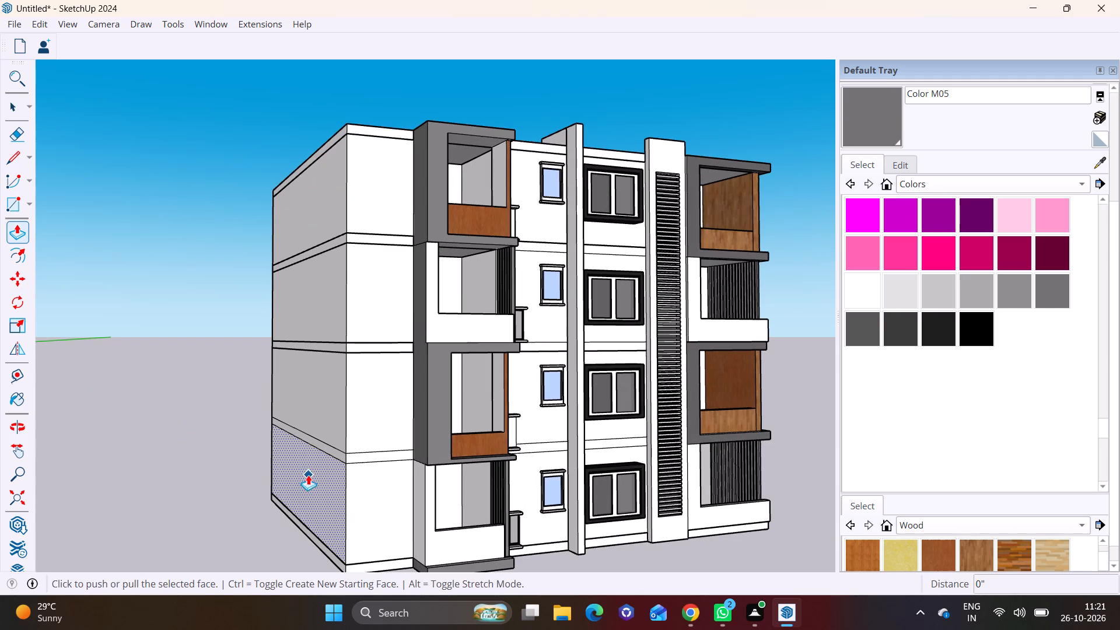
{"action": "left_click", "coordinate": [324, 480]}
{"action": "left_click", "coordinate": [292, 489]}
{"action": "key", "text": "space"}
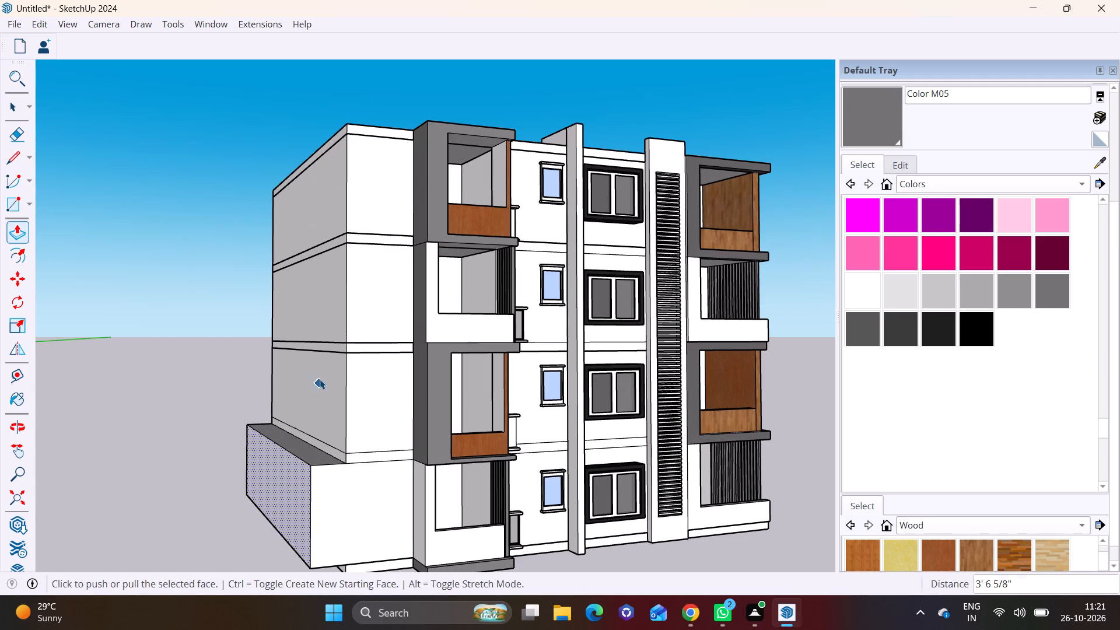
Repeat the 3' 6 5/8" pull on the left side wall faces of the three upper floors.
{"action": "left_click", "coordinate": [320, 379]}
{"action": "left_click", "coordinate": [10, 229]}
{"action": "double_click", "coordinate": [309, 405]}
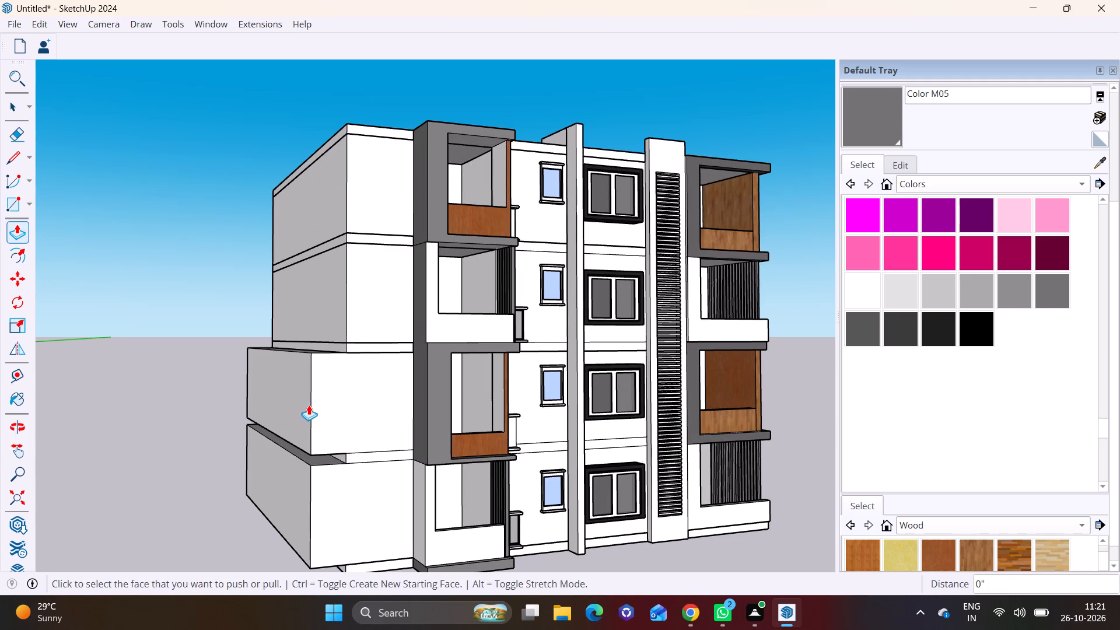
{"action": "key", "text": "space"}
{"action": "left_click", "coordinate": [302, 297]}
{"action": "left_click", "coordinate": [19, 230]}
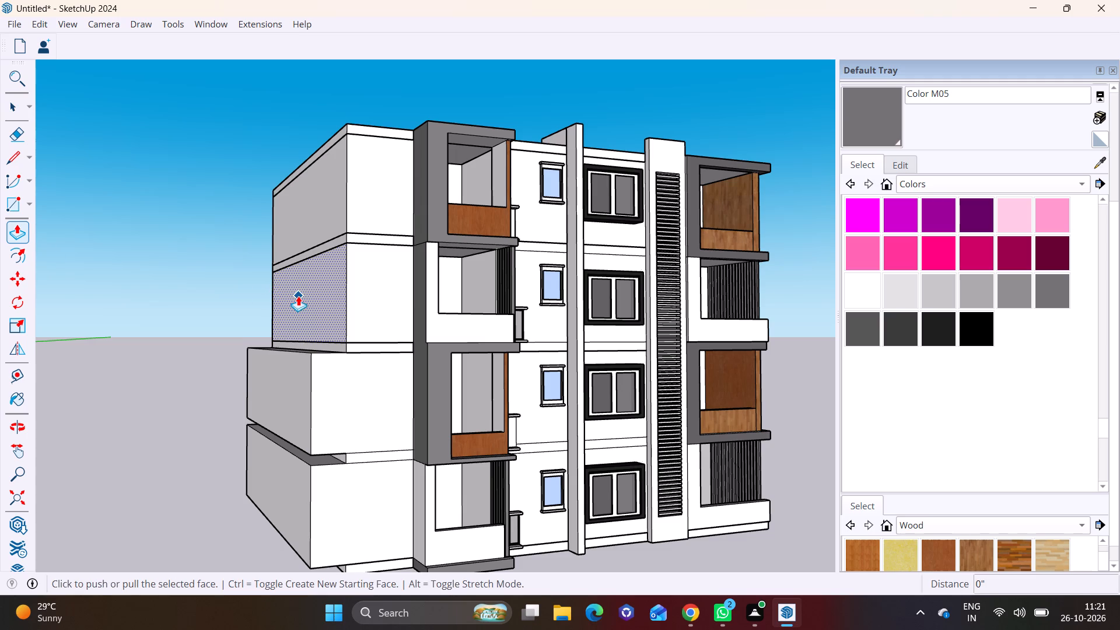
{"action": "double_click", "coordinate": [299, 296]}
{"action": "key", "text": "space"}
{"action": "left_click", "coordinate": [320, 218]}
{"action": "left_click", "coordinate": [15, 233]}
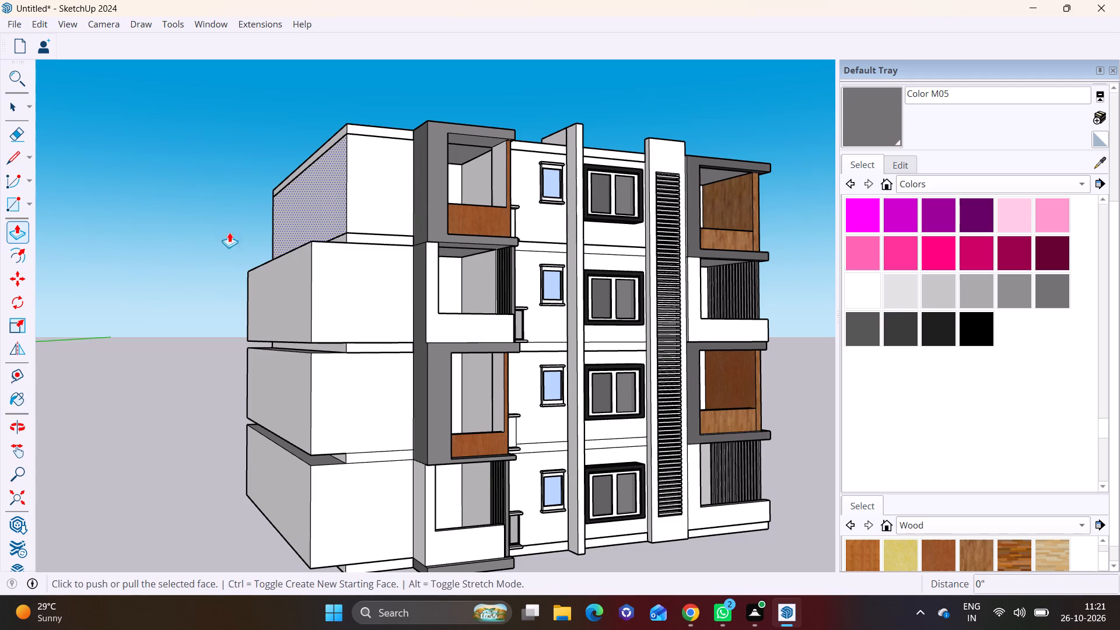
{"action": "double_click", "coordinate": [316, 207]}
Pull the left end of the recessed slab band between the ground and first floors outward, flush with the extended side wall.
{"action": "scroll", "coordinate": [337, 459], "scroll_direction": "up", "scroll_amount": 1}
{"action": "middle_click_drag", "start_coordinate": [341, 488], "coordinate": [365, 442]}
{"action": "key", "text": "z"}
{"action": "scroll", "coordinate": [327, 481], "scroll_direction": "up", "scroll_amount": 5}
{"action": "middle_click_drag", "start_coordinate": [327, 482], "coordinate": [356, 413], "text": "shift"}
{"action": "key", "text": "space"}
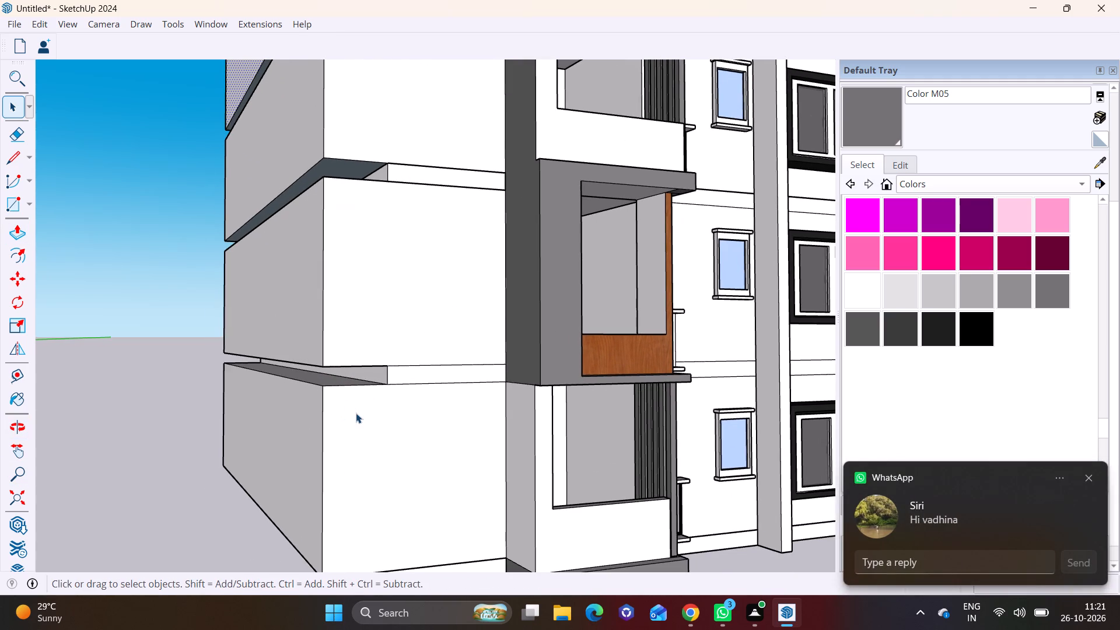
{"action": "left_click", "coordinate": [366, 367]}
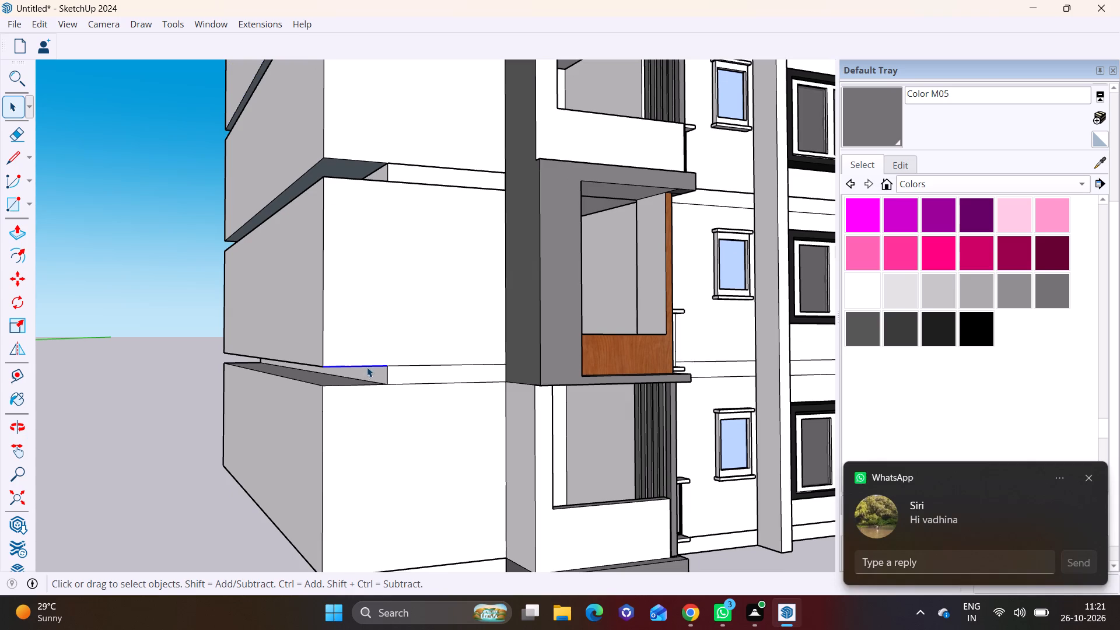
{"action": "double_click", "coordinate": [373, 377]}
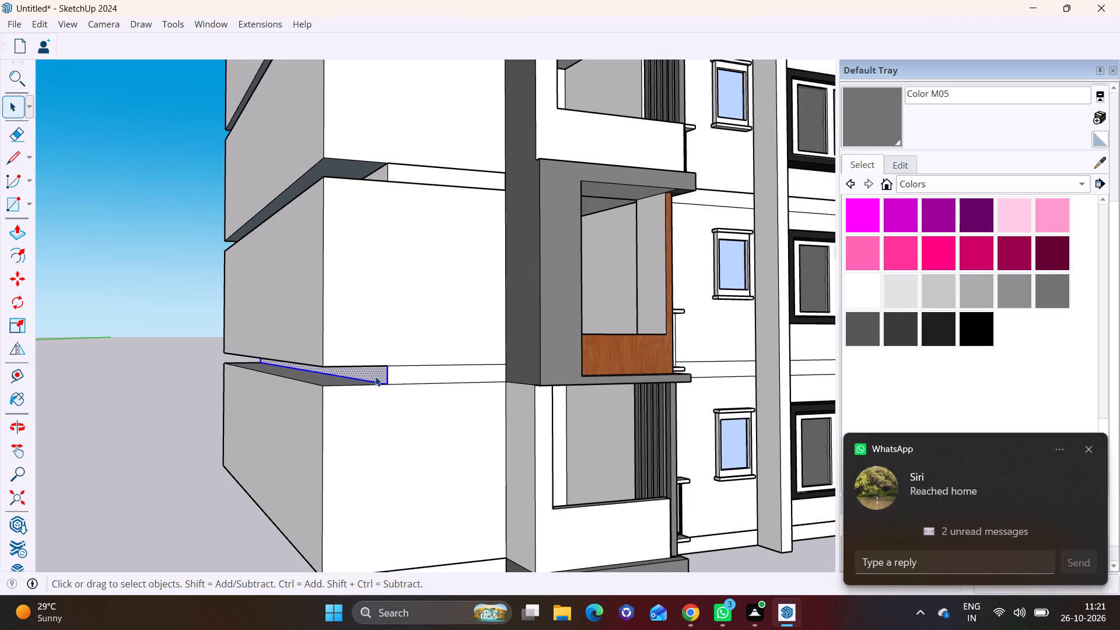
{"action": "left_click", "coordinate": [16, 229]}
{"action": "left_click", "coordinate": [377, 370]}
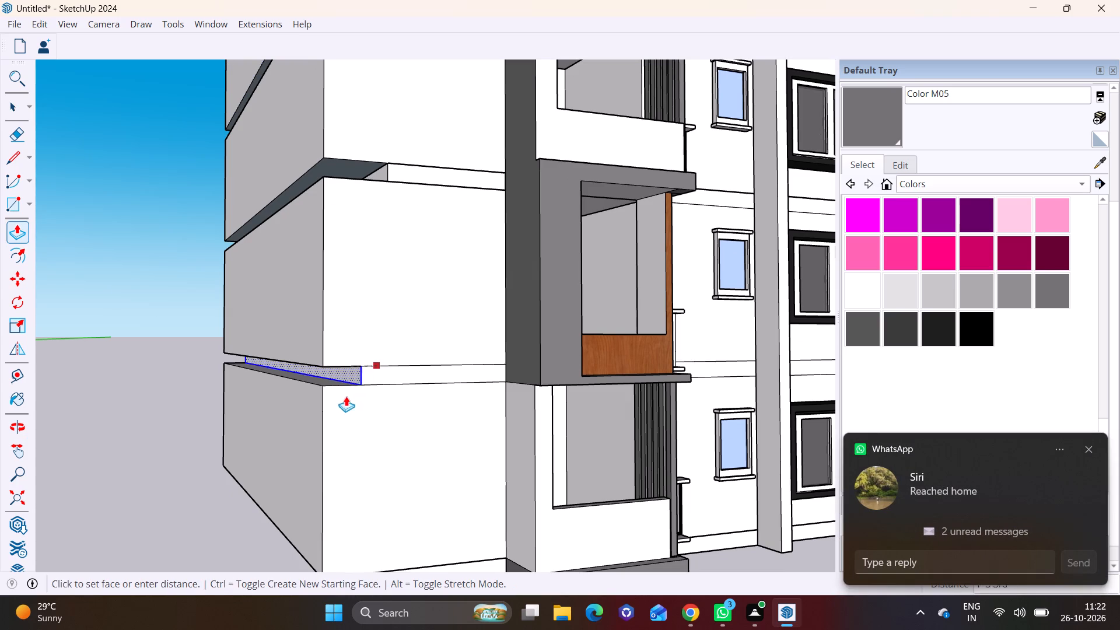
{"action": "left_click", "coordinate": [323, 427]}
{"action": "left_click", "coordinate": [318, 374]}
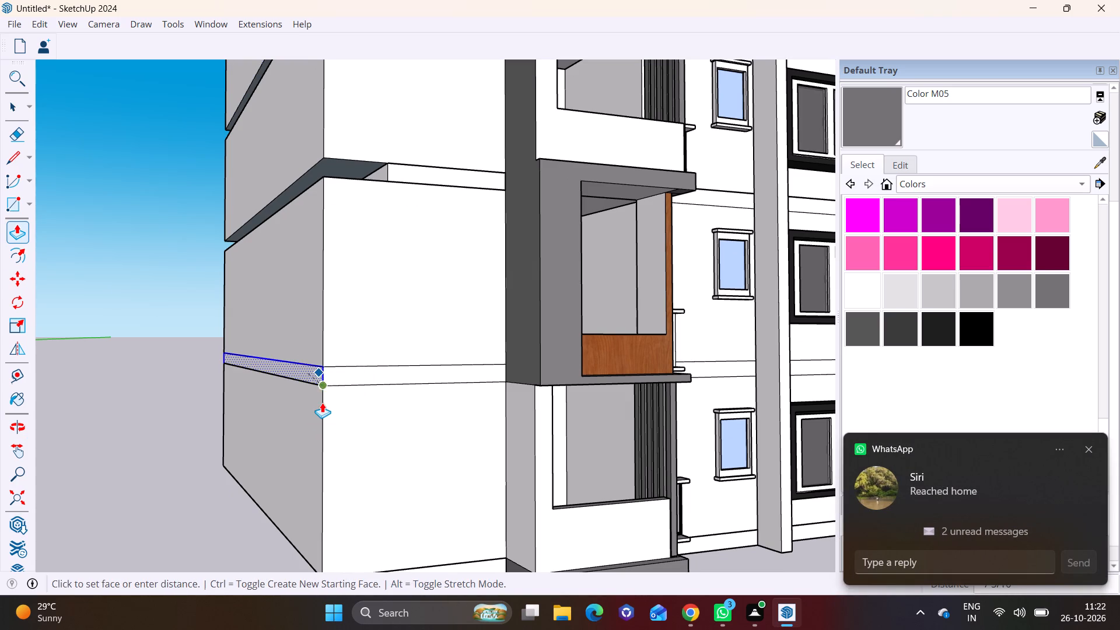
{"action": "left_click", "coordinate": [322, 408]}
Pull the left end of the slab band between the first and second floors outward 3' 6 5/8", flush with the side wall.
{"action": "scroll", "coordinate": [333, 387], "scroll_direction": "down", "scroll_amount": 3}
{"action": "middle_click_drag", "start_coordinate": [335, 336], "coordinate": [339, 446]}
{"action": "scroll", "coordinate": [346, 369], "scroll_direction": "up", "scroll_amount": 5}
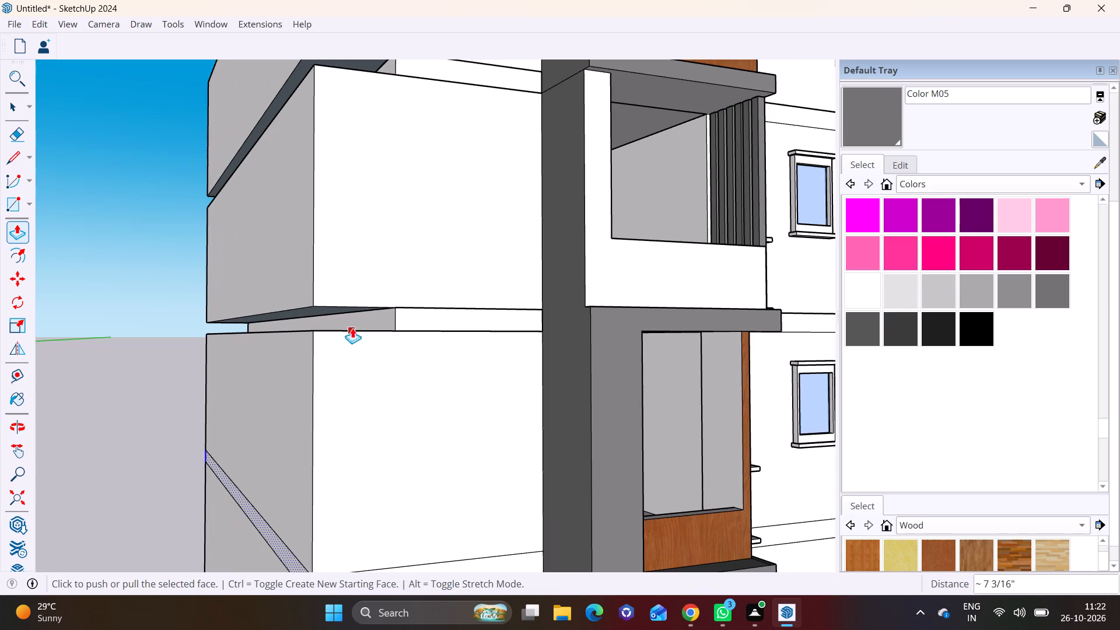
{"action": "key", "text": "space"}
{"action": "triple_click", "coordinate": [383, 325]}
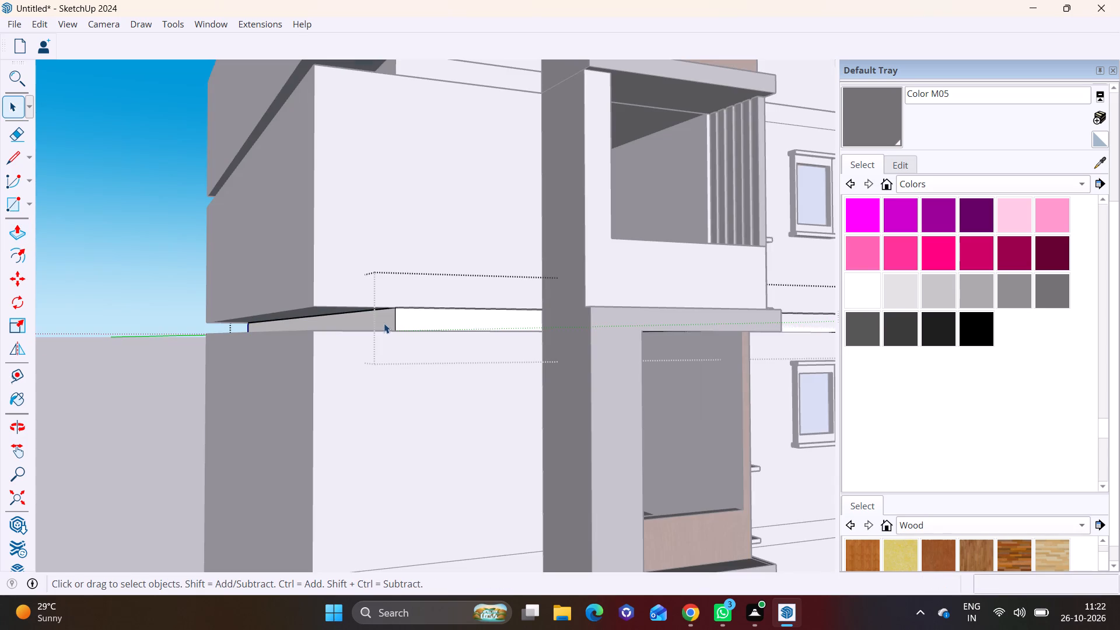
{"action": "left_click", "coordinate": [374, 320]}
{"action": "left_click", "coordinate": [11, 232]}
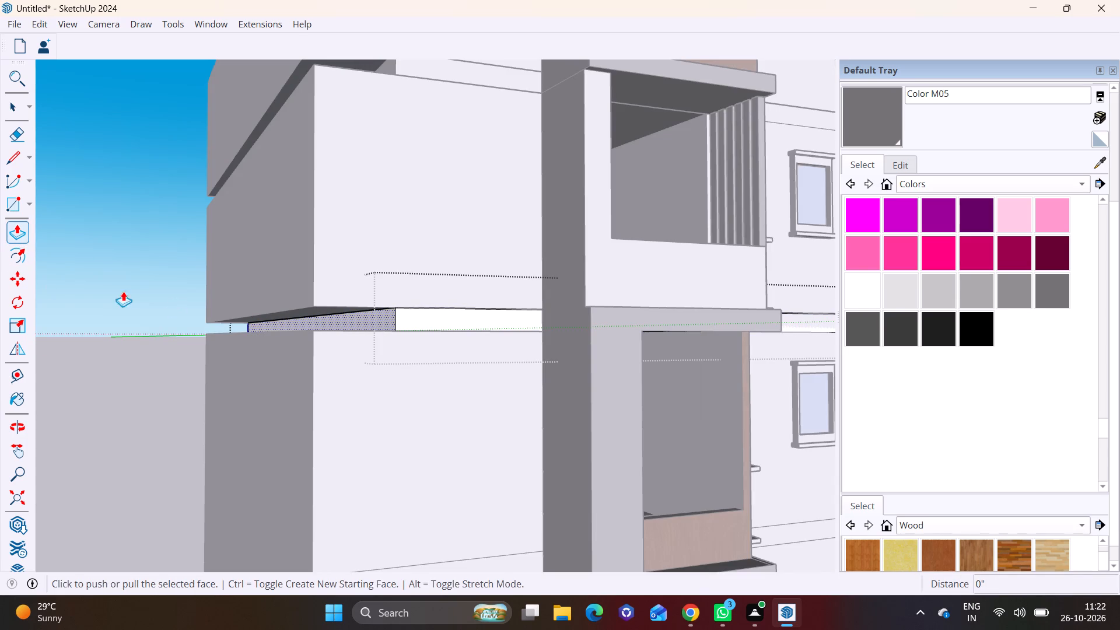
{"action": "left_click", "coordinate": [387, 320]}
{"action": "left_click", "coordinate": [310, 361]}
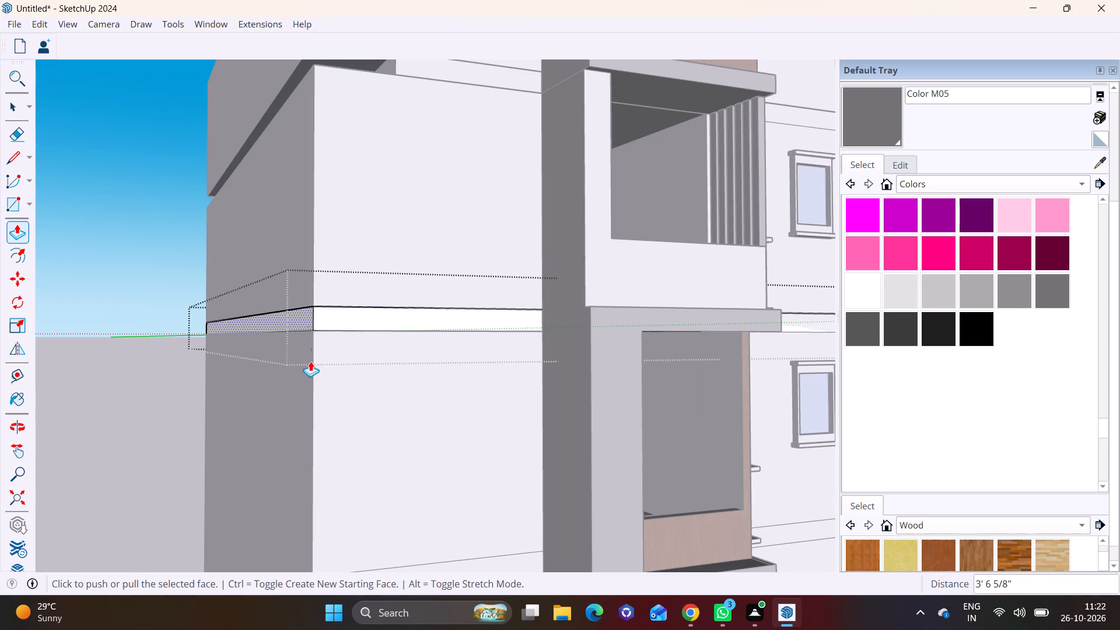
Pull the left end of the slab band between the second and third floors outward, flush with the extended side wall.
{"action": "scroll", "coordinate": [324, 373], "scroll_direction": "down", "scroll_amount": 3}
{"action": "middle_click_drag", "start_coordinate": [281, 353], "coordinate": [302, 614], "text": "shift"}
{"action": "key", "text": "space"}
{"action": "scroll", "coordinate": [359, 478], "scroll_direction": "up", "scroll_amount": 5}
{"action": "key", "text": "space"}
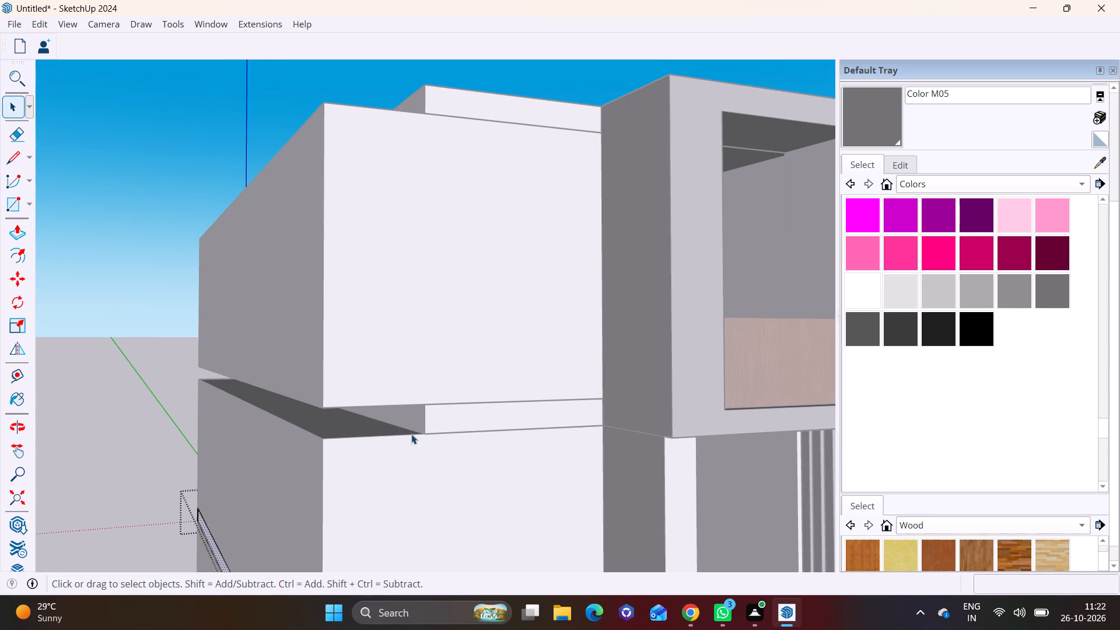
{"action": "triple_click", "coordinate": [418, 418]}
{"action": "left_click", "coordinate": [418, 418]}
{"action": "left_click", "coordinate": [412, 415]}
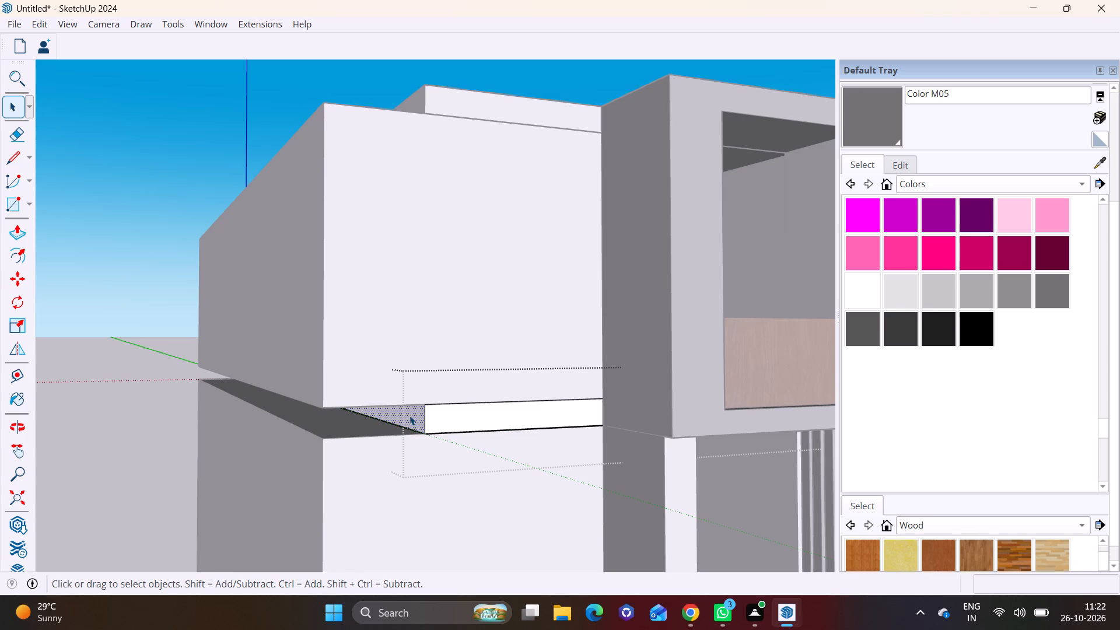
{"action": "left_click", "coordinate": [19, 233]}
{"action": "left_click", "coordinate": [409, 414]}
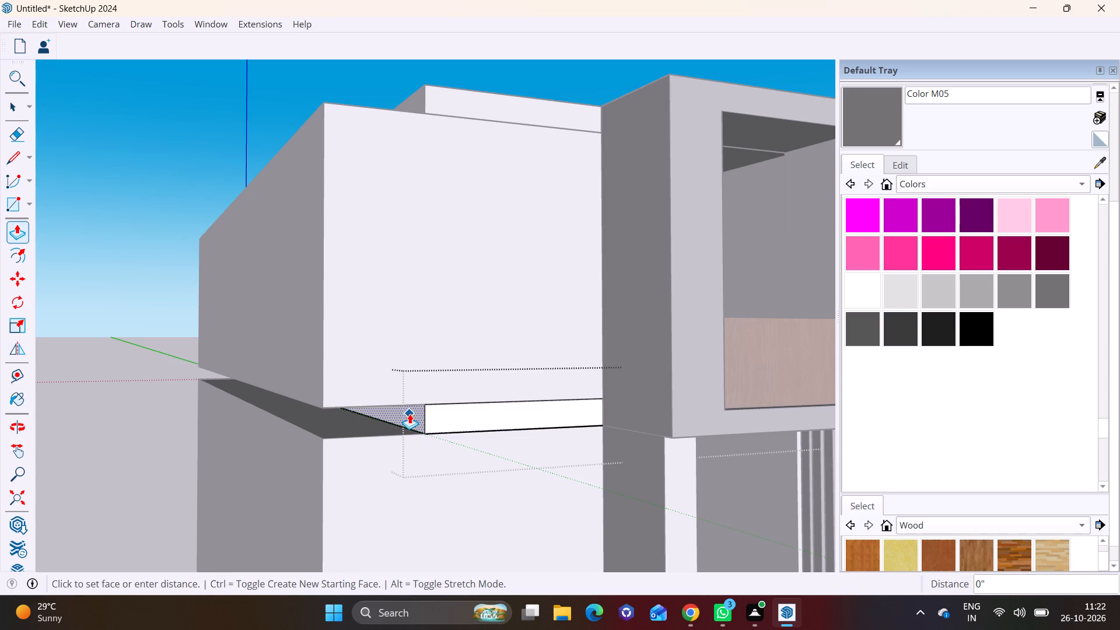
{"action": "left_click", "coordinate": [320, 477]}
{"action": "scroll", "coordinate": [321, 478], "scroll_direction": "down", "scroll_amount": 7}
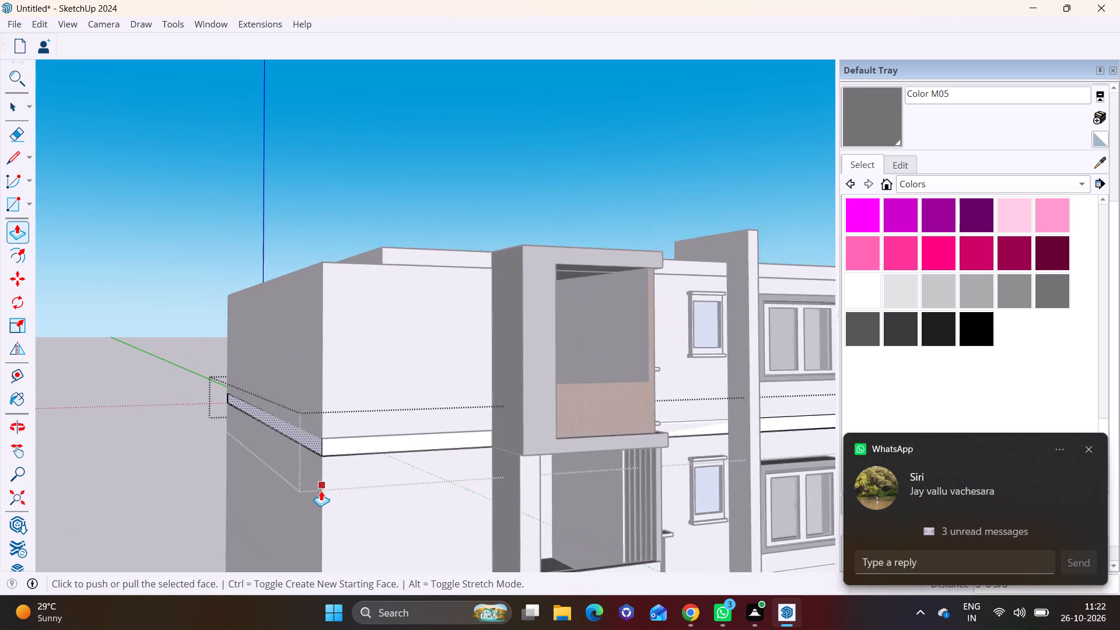
Pull the left end of the base slab beneath the ground floor outward to the side wall's corner and close its group.
{"action": "scroll", "coordinate": [321, 491], "scroll_direction": "down", "scroll_amount": 3}
{"action": "middle_click_drag", "start_coordinate": [338, 503], "coordinate": [310, 240]}
{"action": "middle_click_drag", "start_coordinate": [311, 435], "coordinate": [345, 310], "text": "shift"}
{"action": "middle_click_drag", "start_coordinate": [341, 433], "coordinate": [337, 390], "text": "shift"}
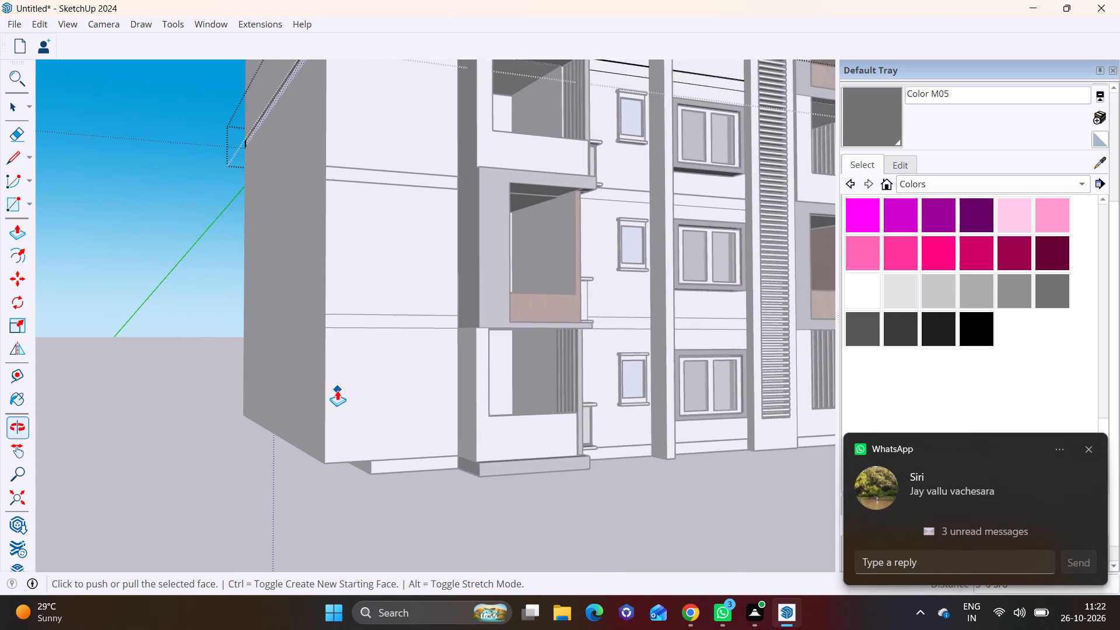
{"action": "middle_click_drag", "start_coordinate": [337, 390], "coordinate": [338, 390], "text": "shift"}
{"action": "scroll", "coordinate": [316, 408], "scroll_direction": "up", "scroll_amount": 5}
{"action": "middle_click_drag", "start_coordinate": [339, 460], "coordinate": [331, 380]}
{"action": "scroll", "coordinate": [338, 436], "scroll_direction": "up", "scroll_amount": 2}
{"action": "key", "text": "space"}
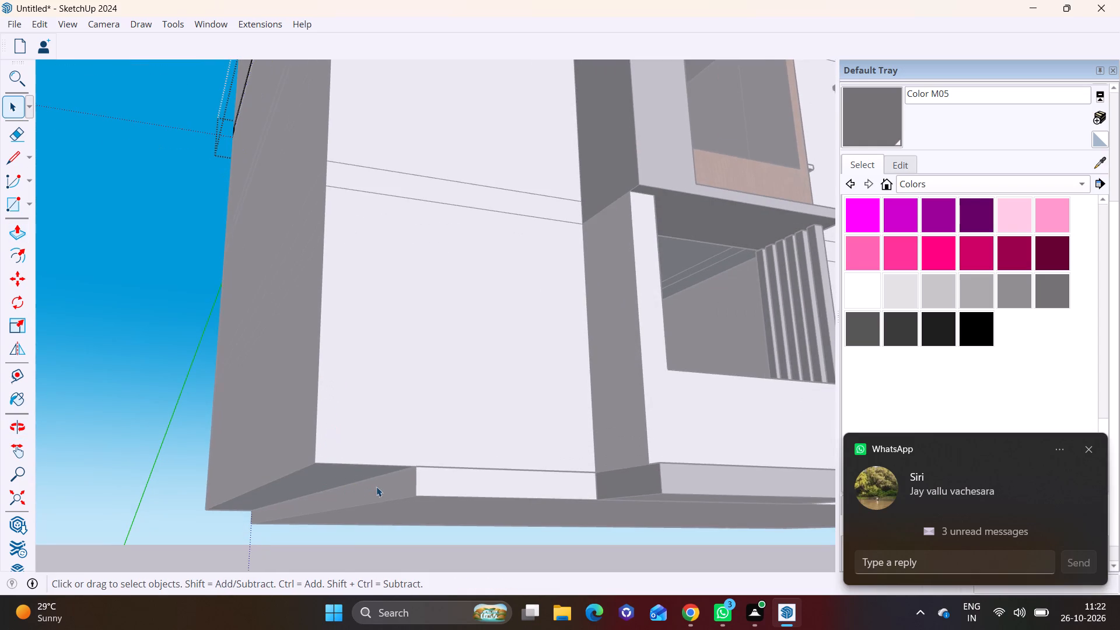
{"action": "left_click", "coordinate": [376, 487]}
{"action": "triple_click", "coordinate": [389, 491]}
{"action": "left_click", "coordinate": [389, 491]}
{"action": "left_click", "coordinate": [399, 487]}
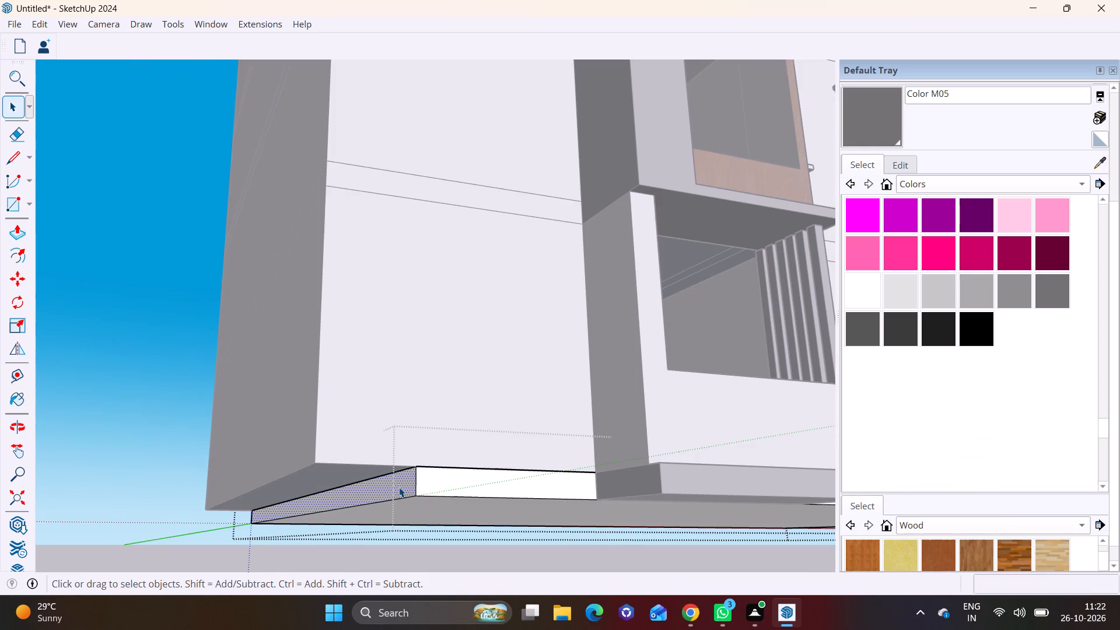
{"action": "left_click", "coordinate": [13, 222]}
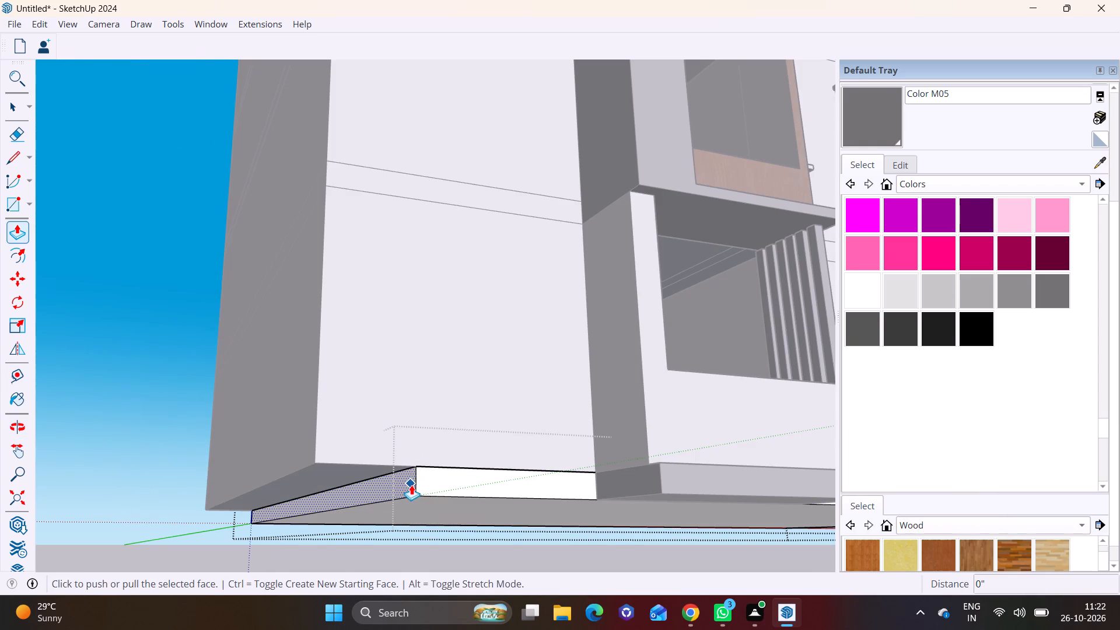
{"action": "left_click", "coordinate": [411, 485]}
{"action": "left_click", "coordinate": [315, 458]}
{"action": "left_click", "coordinate": [138, 433]}
{"action": "key", "text": "space"}
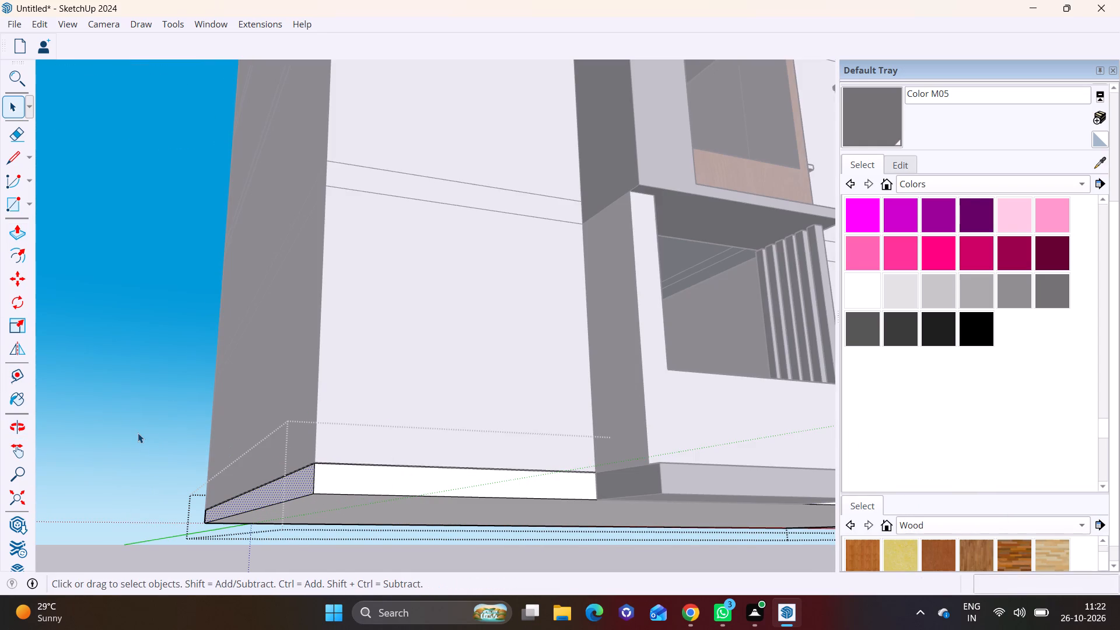
{"action": "scroll", "coordinate": [138, 433], "scroll_direction": "down", "scroll_amount": 8}
{"action": "middle_click_drag", "start_coordinate": [275, 365], "coordinate": [150, 574]}
{"action": "scroll", "coordinate": [169, 527], "scroll_direction": "down", "scroll_amount": 3}
{"action": "left_click", "coordinate": [143, 479]}
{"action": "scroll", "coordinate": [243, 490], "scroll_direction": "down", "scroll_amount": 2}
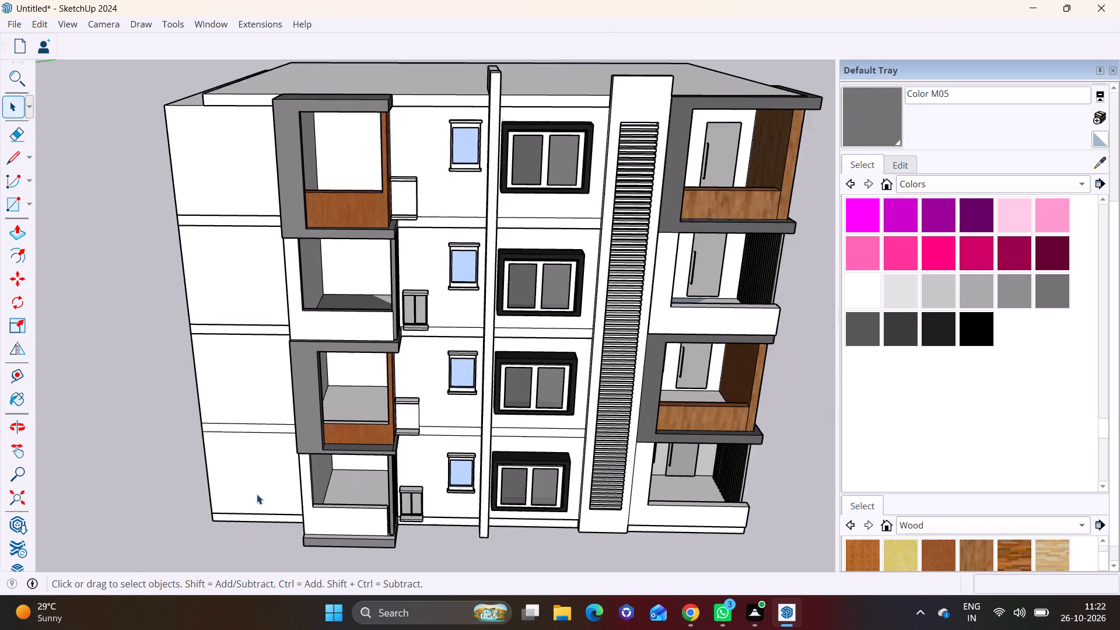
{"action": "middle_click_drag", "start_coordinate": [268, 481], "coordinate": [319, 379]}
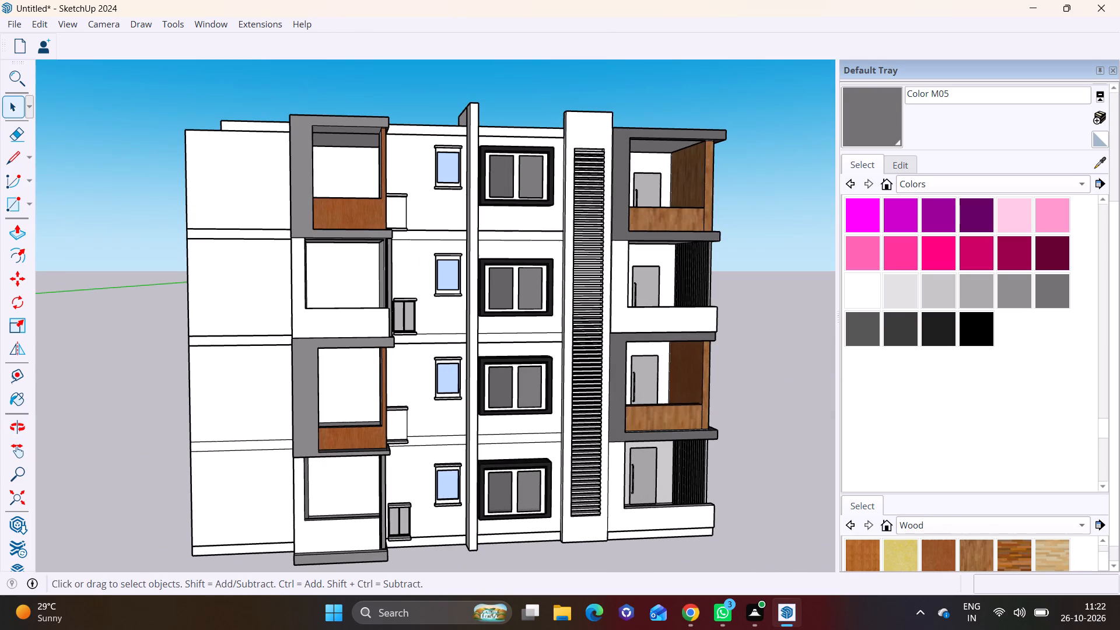
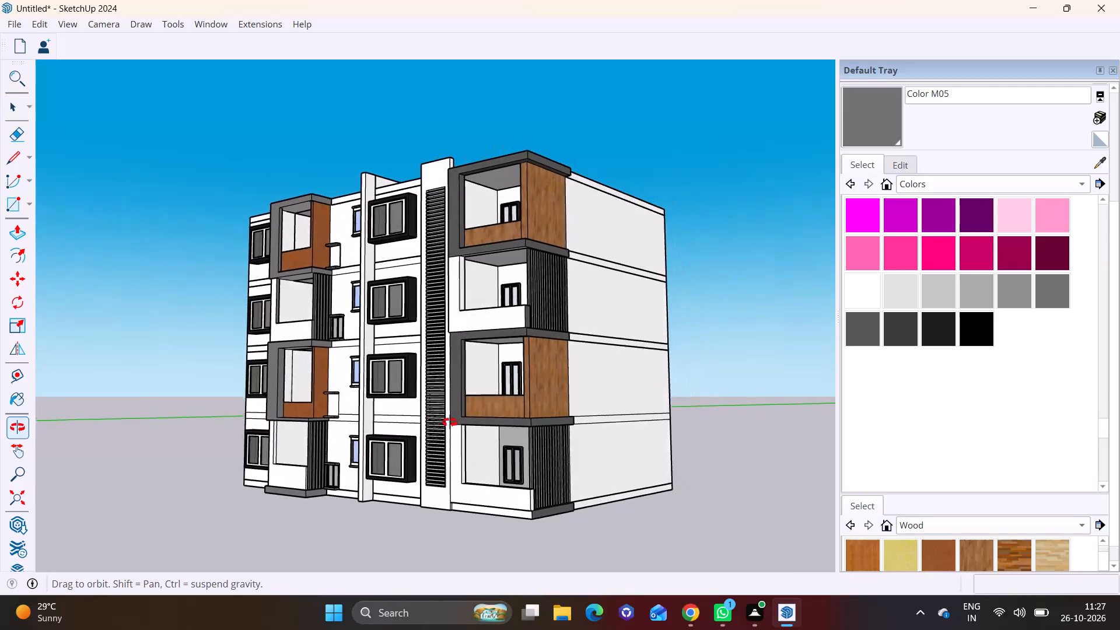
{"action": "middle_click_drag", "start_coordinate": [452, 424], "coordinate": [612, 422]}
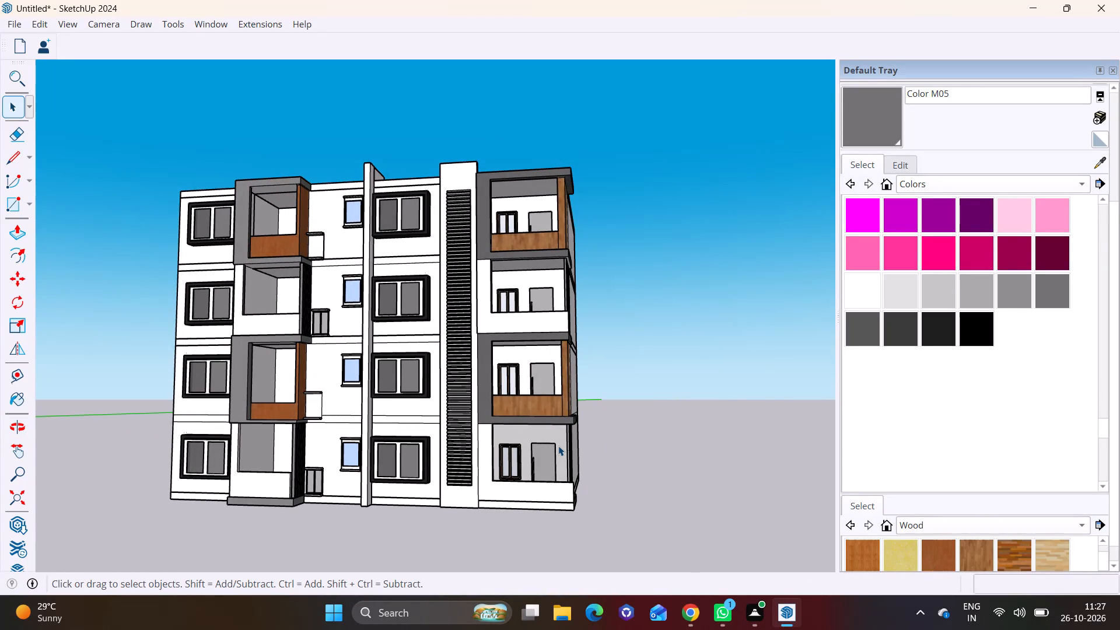
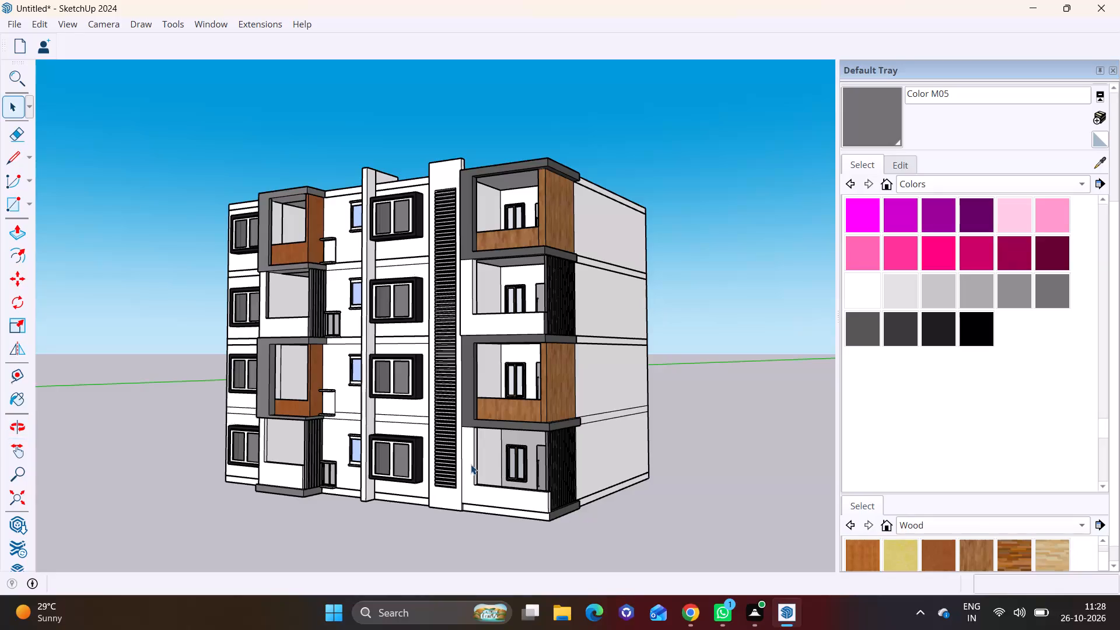
Examine the building's front facade and blank side wall from several angles.
{"action": "middle_click_drag", "start_coordinate": [471, 464], "coordinate": [352, 468]}
{"action": "middle_click_drag", "start_coordinate": [406, 461], "coordinate": [485, 466]}
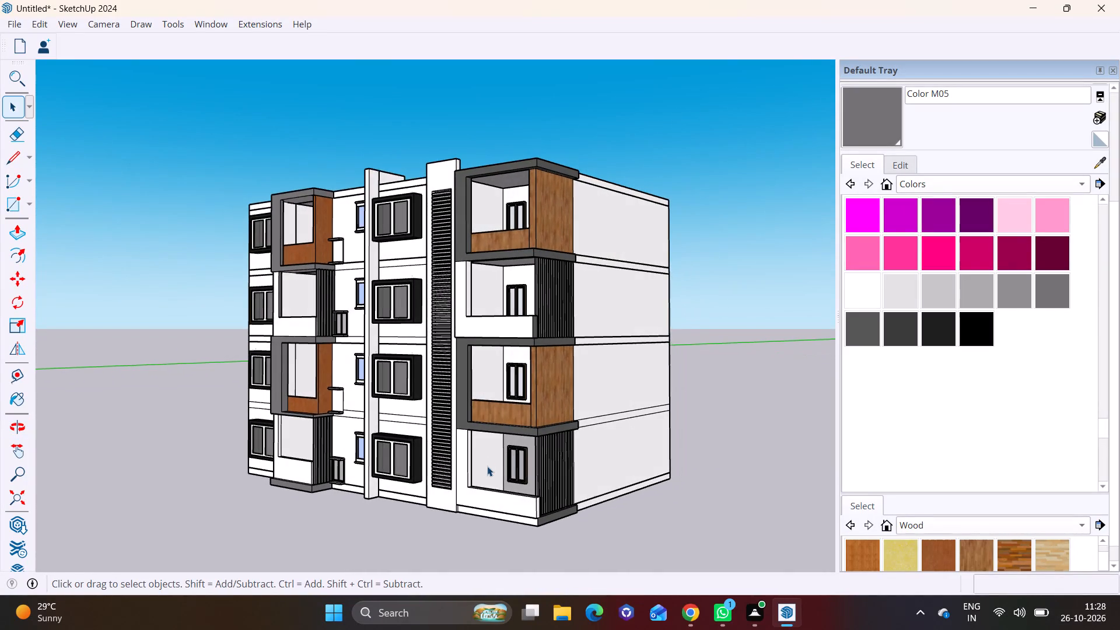
{"action": "scroll", "coordinate": [481, 463], "scroll_direction": "up", "scroll_amount": 4}
{"action": "middle_click_drag", "start_coordinate": [470, 470], "coordinate": [482, 444]}
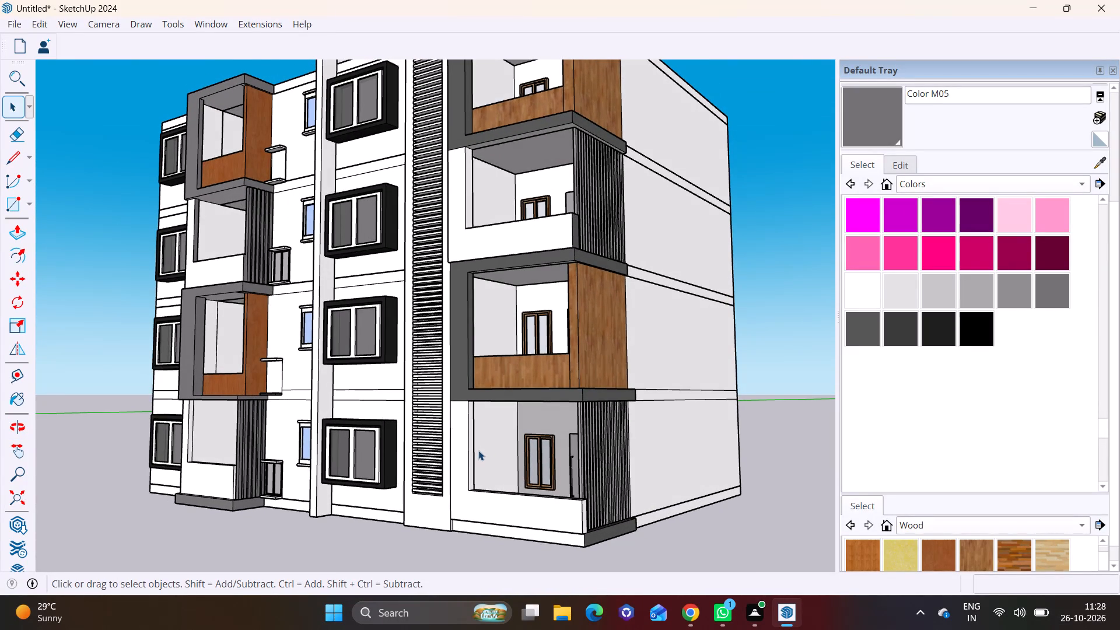
{"action": "middle_click_drag", "start_coordinate": [458, 448], "coordinate": [643, 523]}
{"action": "scroll", "coordinate": [513, 475], "scroll_direction": "down", "scroll_amount": 5}
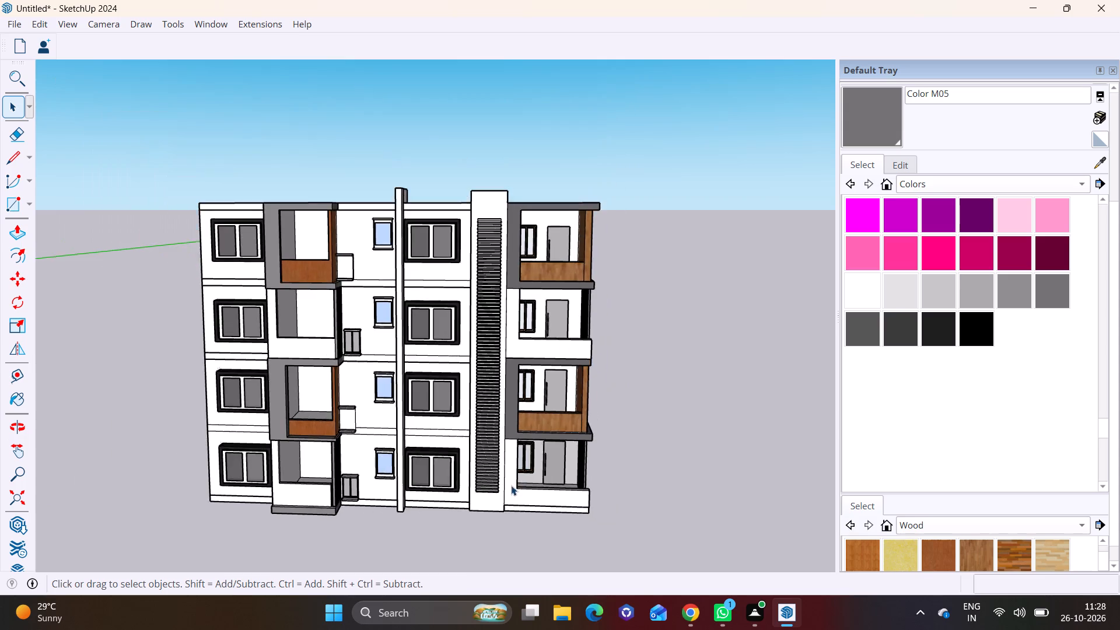
{"action": "scroll", "coordinate": [511, 485], "scroll_direction": "down", "scroll_amount": 3}
{"action": "middle_click_drag", "start_coordinate": [517, 491], "coordinate": [313, 440]}
{"action": "scroll", "coordinate": [342, 442], "scroll_direction": "down", "scroll_amount": 5}
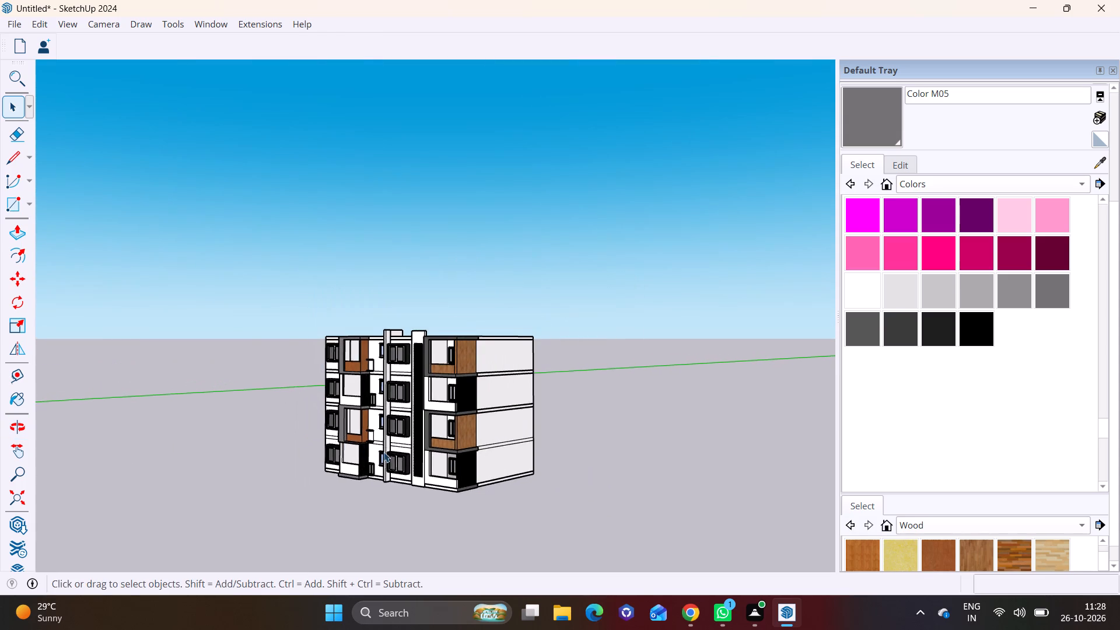
{"action": "middle_click_drag", "start_coordinate": [384, 452], "coordinate": [233, 446]}
{"action": "scroll", "coordinate": [345, 429], "scroll_direction": "up", "scroll_amount": 7}
{"action": "middle_click_drag", "start_coordinate": [334, 440], "coordinate": [374, 415], "text": "shift"}
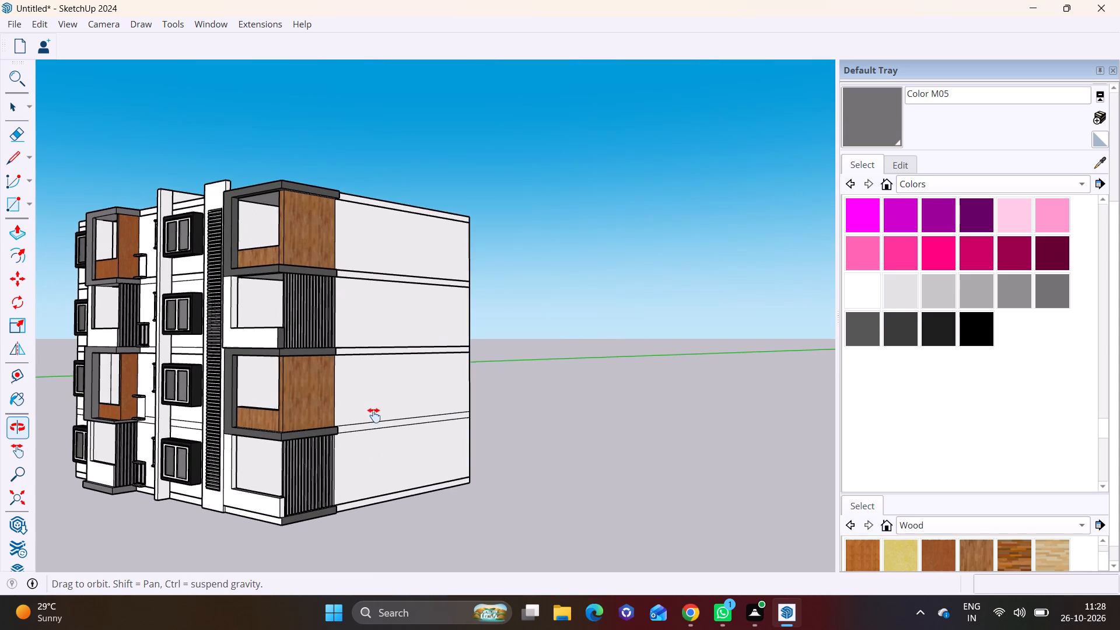
{"action": "middle_click_drag", "start_coordinate": [374, 415], "coordinate": [376, 415], "text": "shift"}
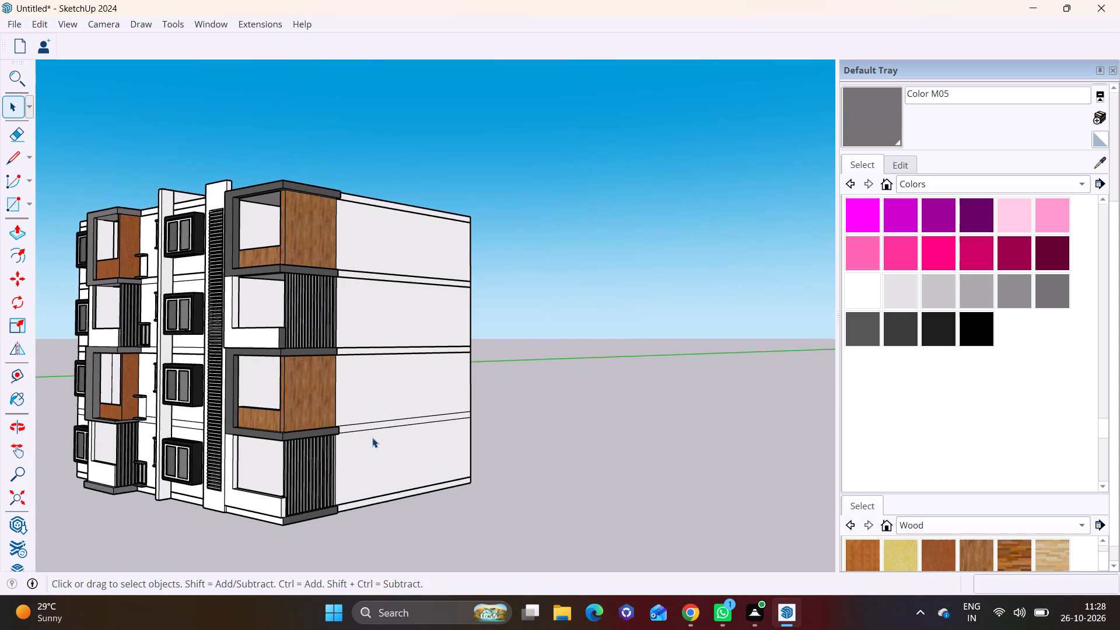
{"action": "scroll", "coordinate": [372, 437], "scroll_direction": "up", "scroll_amount": 6}
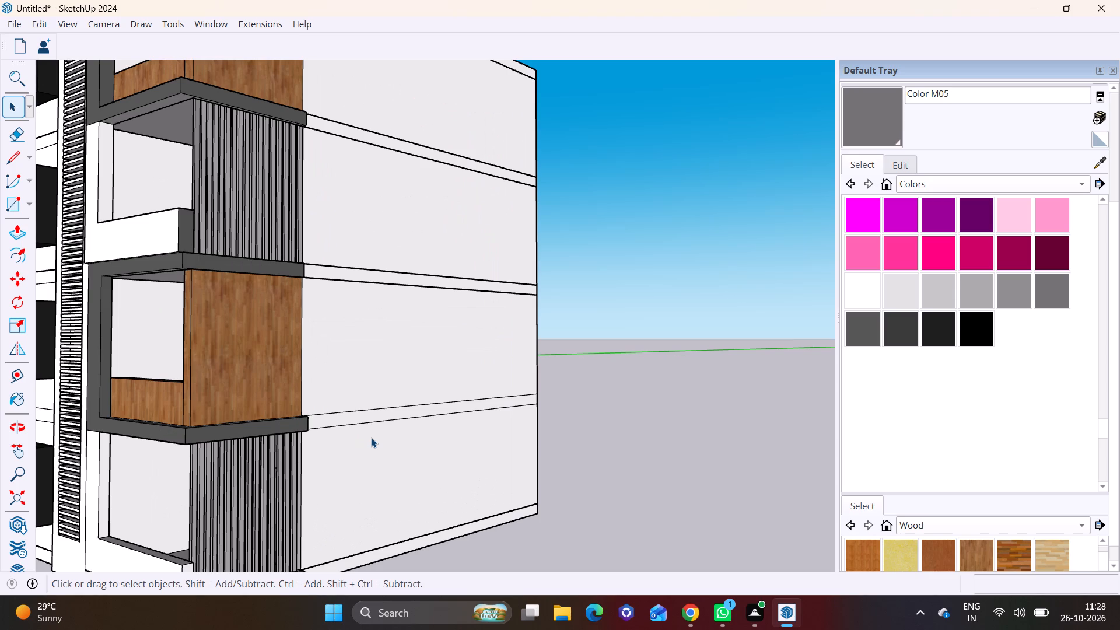
{"action": "middle_click_drag", "start_coordinate": [414, 410], "coordinate": [414, 417], "text": "shift"}
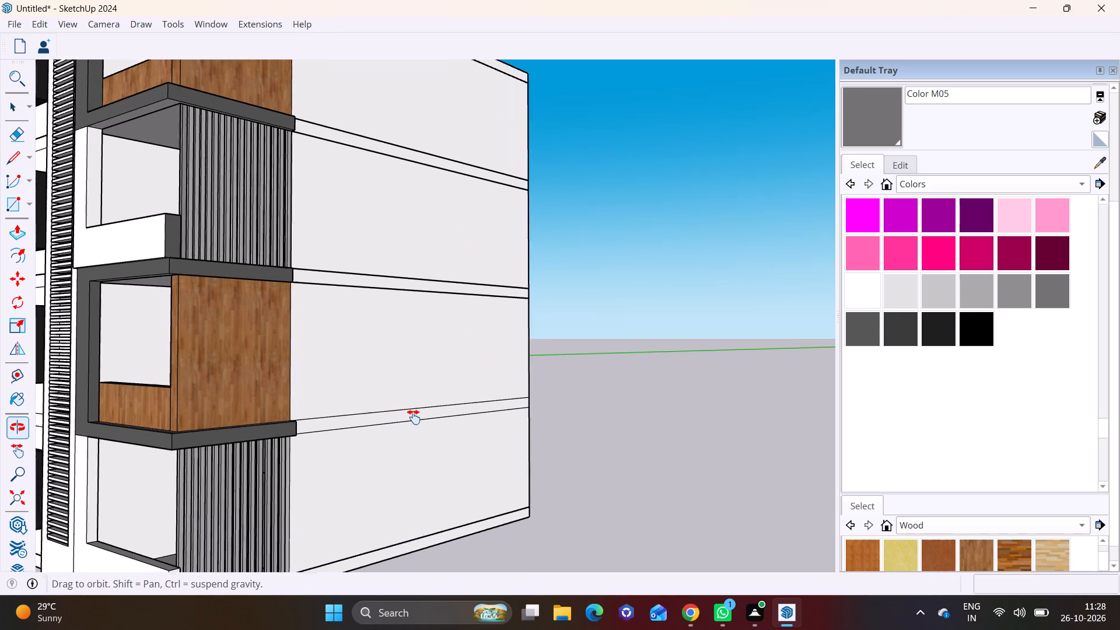
{"action": "middle_click_drag", "start_coordinate": [414, 417], "coordinate": [476, 418], "text": "shift"}
{"action": "scroll", "coordinate": [394, 418], "scroll_direction": "down", "scroll_amount": 2}
{"action": "middle_click_drag", "start_coordinate": [378, 376], "coordinate": [303, 375]}
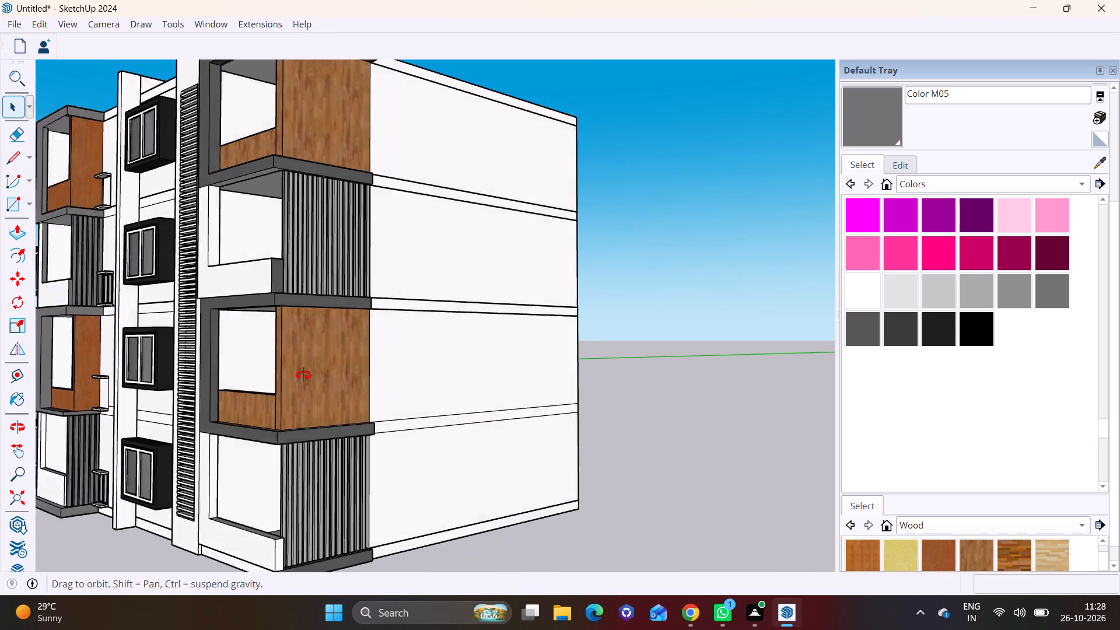
{"action": "middle_click_drag", "start_coordinate": [303, 375], "coordinate": [27, 355]}
{"action": "middle_click_drag", "start_coordinate": [367, 369], "coordinate": [365, 391]}
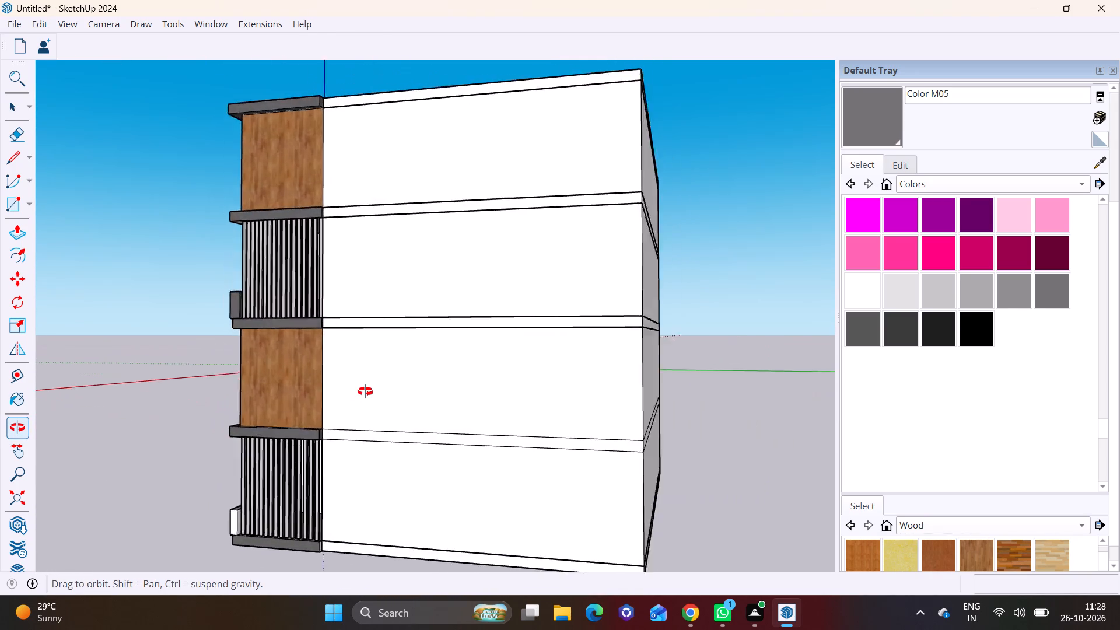
{"action": "middle_click_drag", "start_coordinate": [365, 391], "coordinate": [557, 406]}
{"action": "middle_click_drag", "start_coordinate": [522, 342], "coordinate": [445, 339], "text": "shift"}
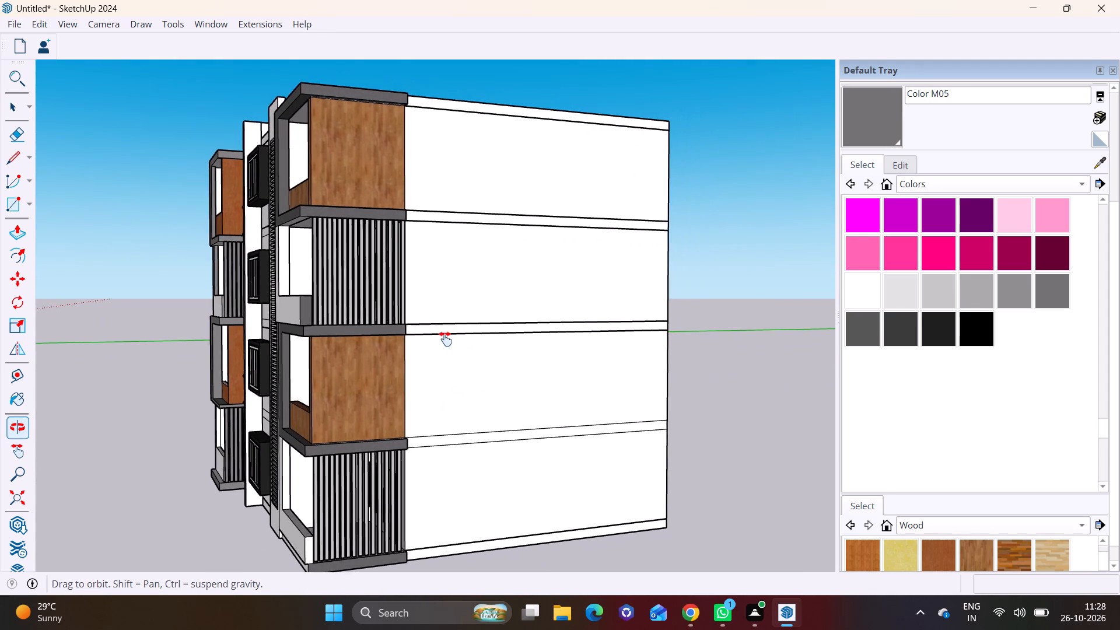
{"action": "middle_click_drag", "start_coordinate": [445, 339], "coordinate": [438, 325], "text": "shift"}
Draw a rectangle about 1' 7" wide and 10' tall on the top floor's side wall, beside the wood-clad balcony.
{"action": "left_click", "coordinate": [31, 200]}
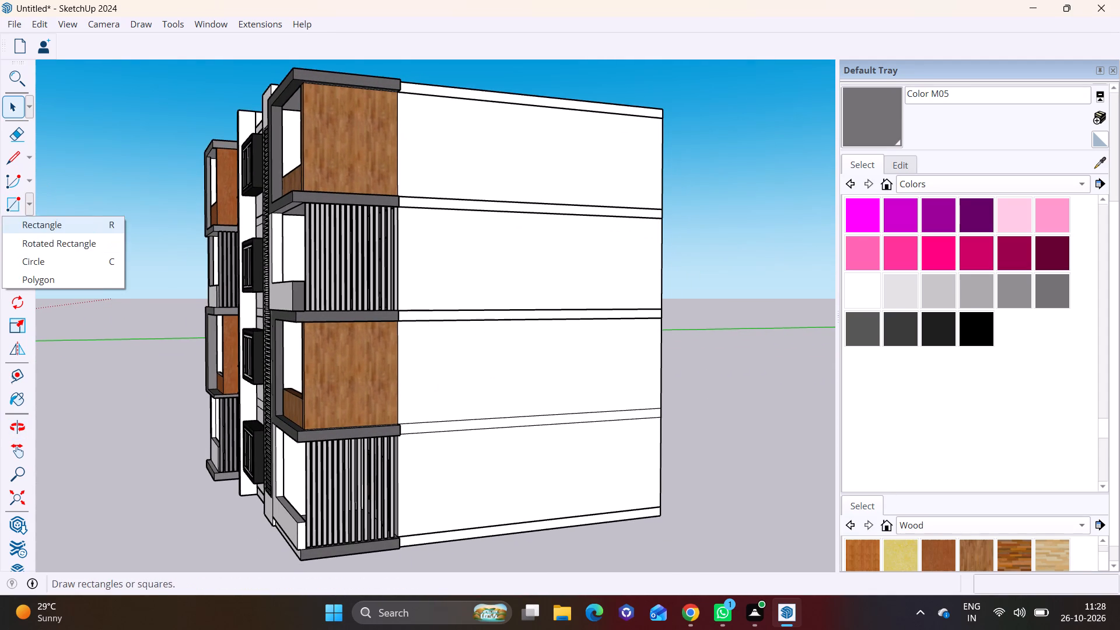
{"action": "left_click", "coordinate": [50, 226]}
{"action": "scroll", "coordinate": [420, 89], "scroll_direction": "up", "scroll_amount": 5}
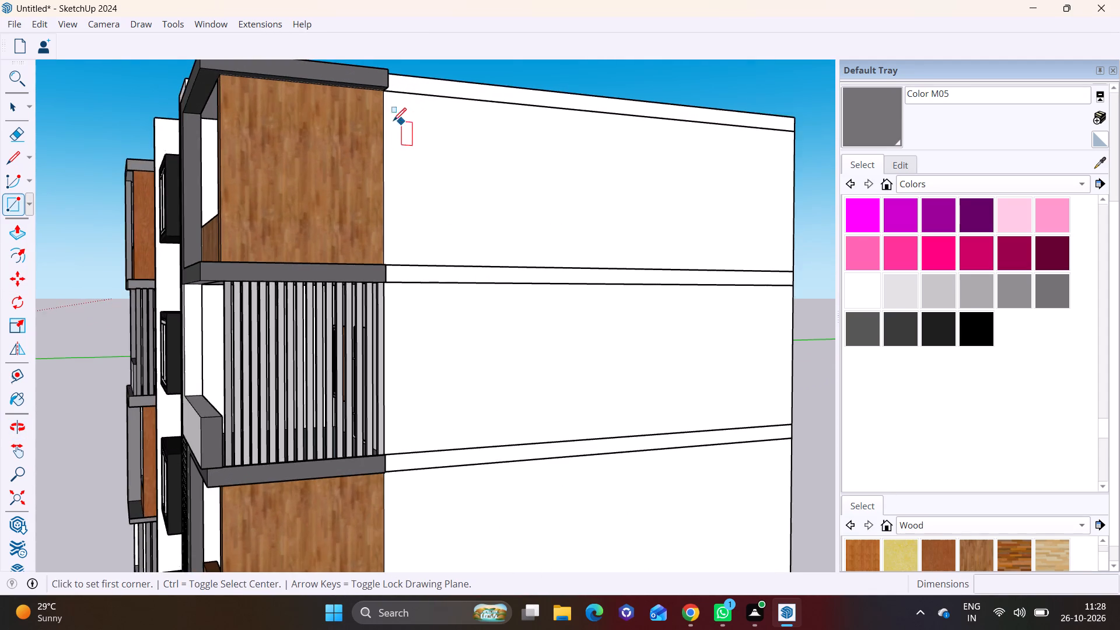
{"action": "middle_click_drag", "start_coordinate": [393, 121], "coordinate": [344, 130]}
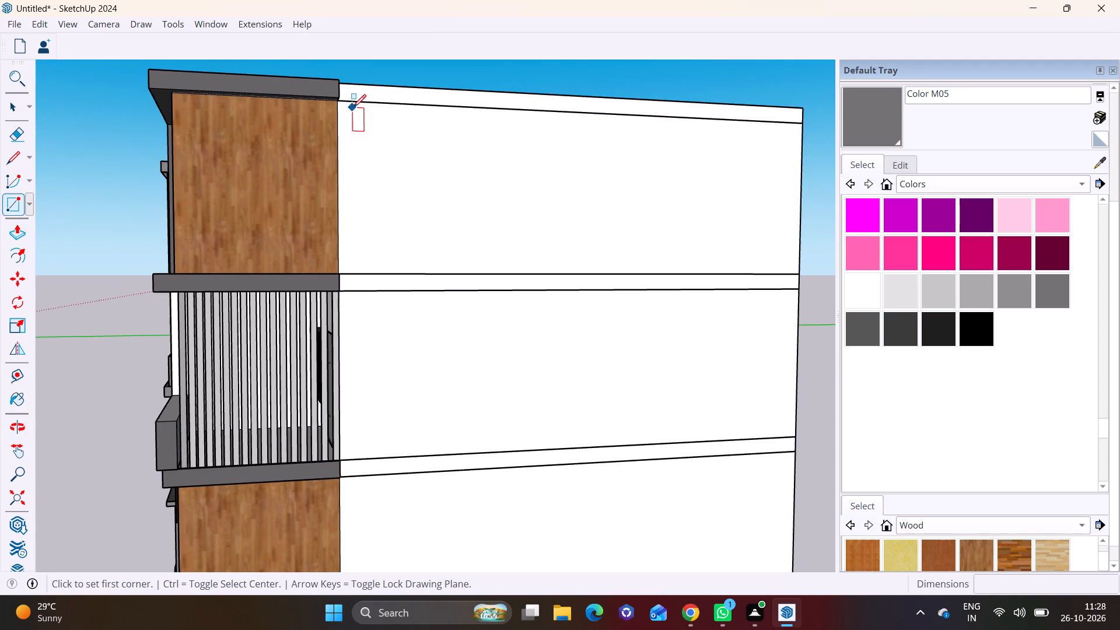
{"action": "left_click", "coordinate": [342, 104]}
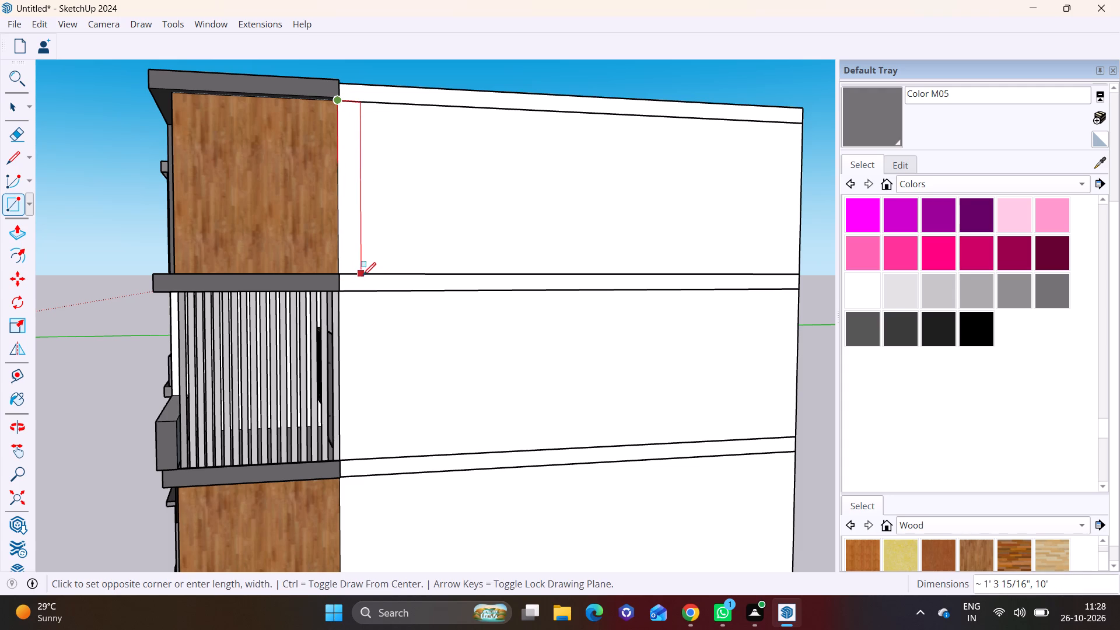
{"action": "left_click", "coordinate": [365, 275]}
Push/Pull the narrow rectangle 9' 9 15/16" outward from the side wall to form a projecting fin.
{"action": "key", "text": "space"}
{"action": "left_click", "coordinate": [358, 236]}
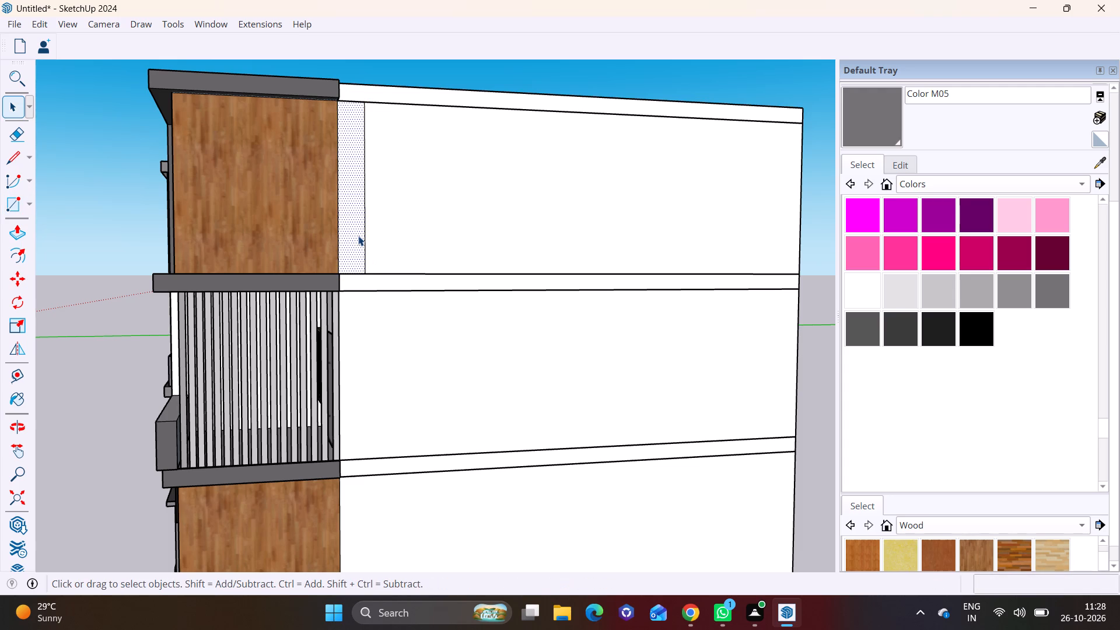
{"action": "left_click", "coordinate": [18, 230]}
{"action": "left_click", "coordinate": [349, 208]}
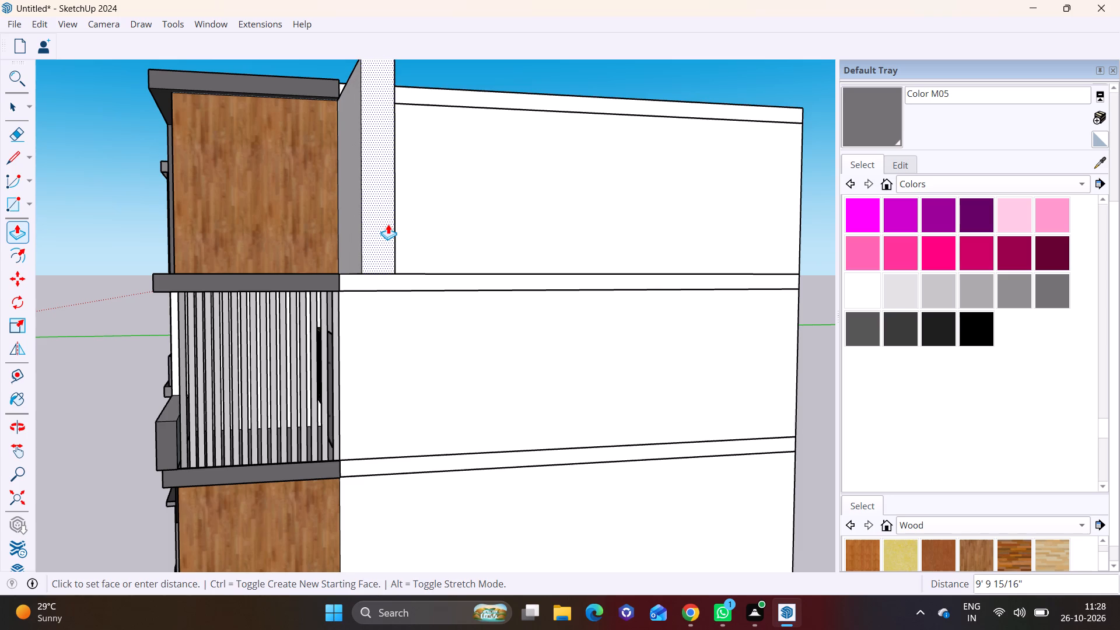
{"action": "left_click", "coordinate": [388, 224]}
Push/Pull the fin's underside down about 10" across the floor slab band.
{"action": "middle_click_drag", "start_coordinate": [376, 278], "coordinate": [384, 159]}
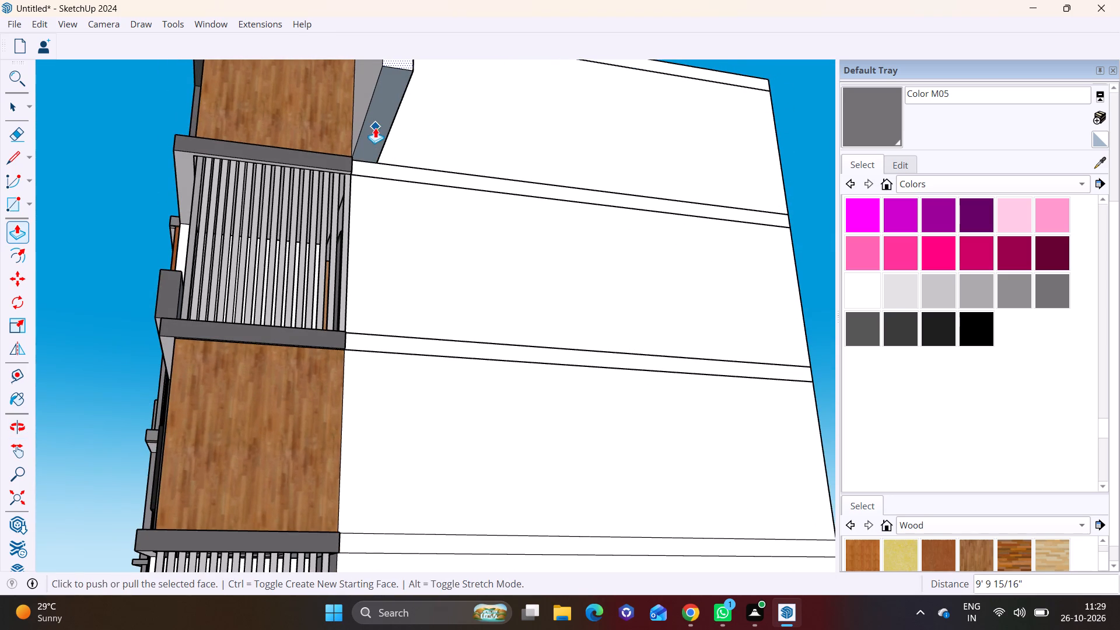
{"action": "key", "text": "space"}
{"action": "left_click", "coordinate": [374, 131]}
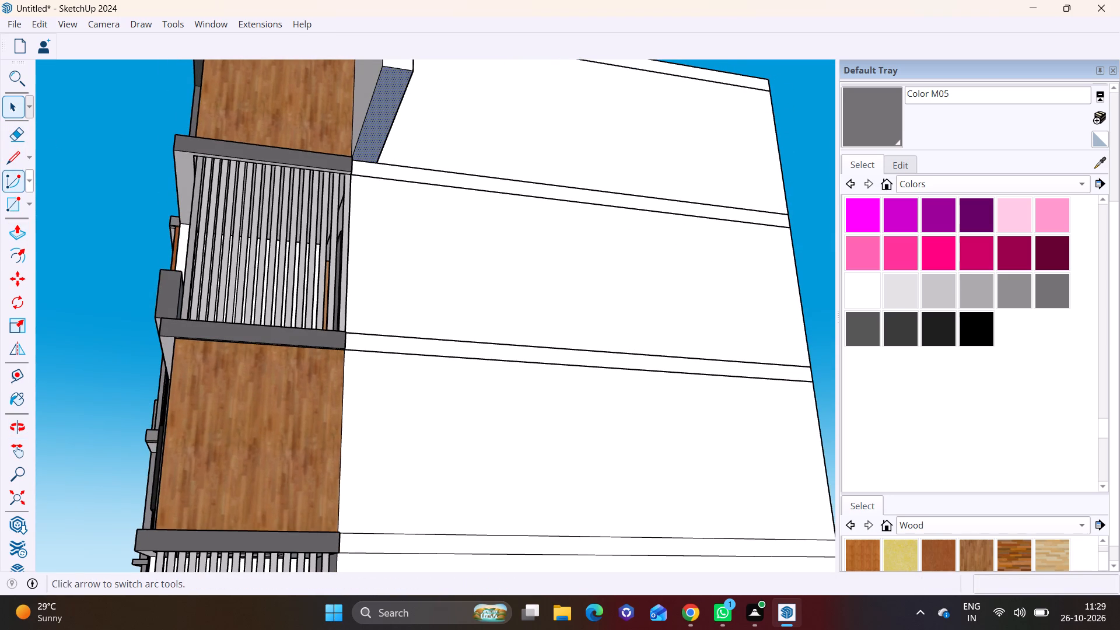
{"action": "left_click", "coordinate": [19, 234]}
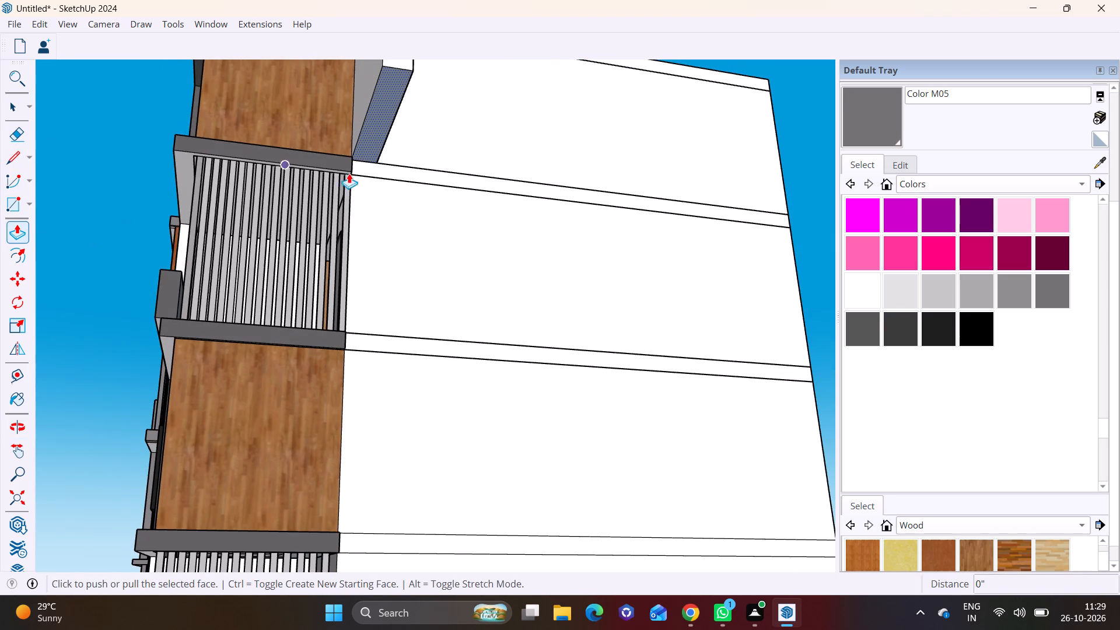
{"action": "left_click", "coordinate": [379, 117]}
{"action": "left_click_drag", "start_coordinate": [375, 122], "coordinate": [385, 160]}
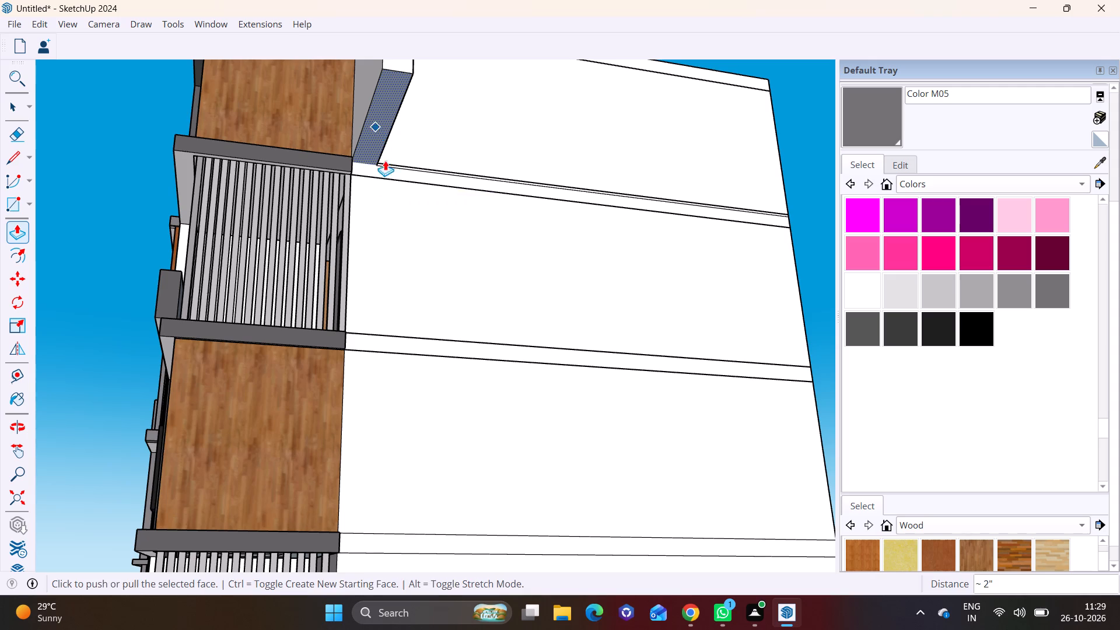
{"action": "left_click_drag", "start_coordinate": [385, 160], "coordinate": [382, 233]}
{"action": "left_click_drag", "start_coordinate": [370, 138], "coordinate": [383, 309]}
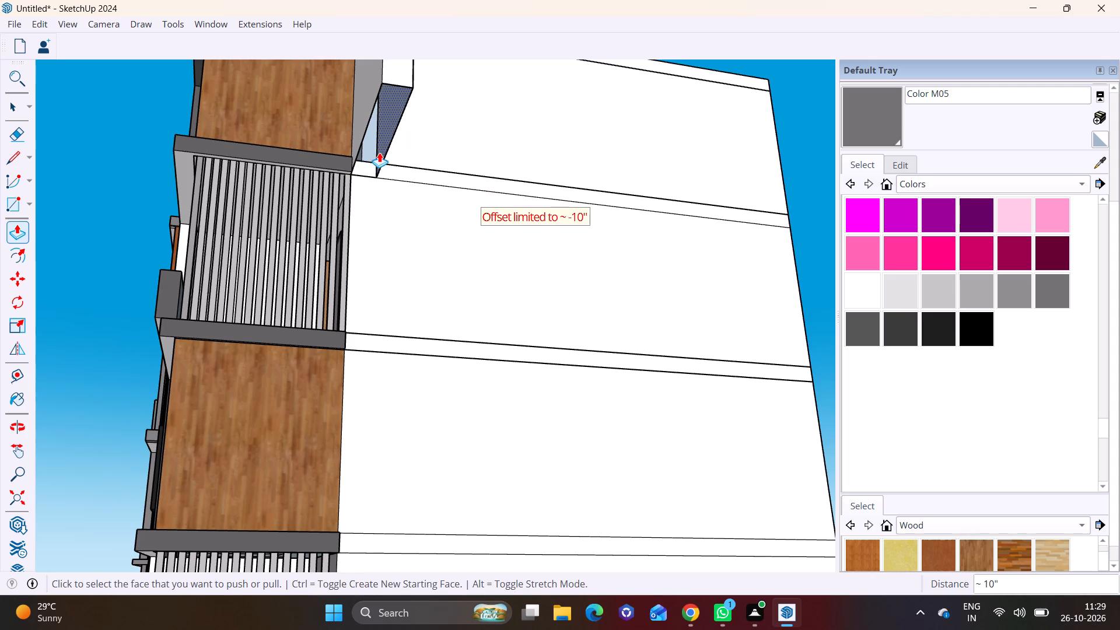
{"action": "key", "text": "ctrl+z"}
{"action": "left_click_drag", "start_coordinate": [374, 133], "coordinate": [365, 242]}
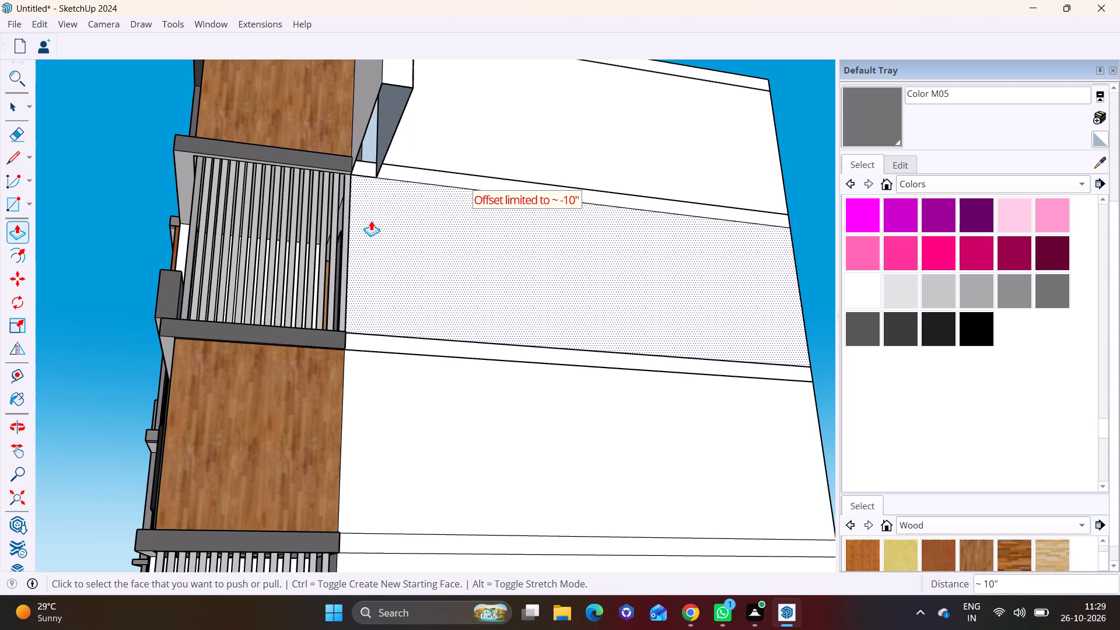
Close the fin's open underside with a rectangle about 9' 10" by 1' 7".
{"action": "left_click", "coordinate": [23, 204]}
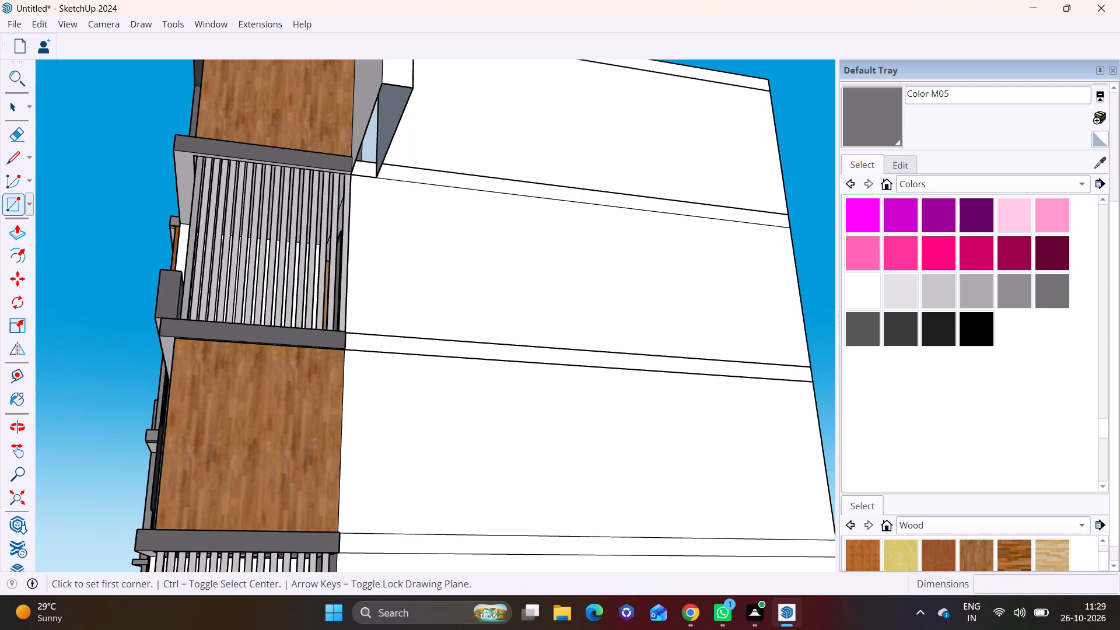
{"action": "left_click", "coordinate": [29, 201]}
{"action": "left_click", "coordinate": [37, 225]}
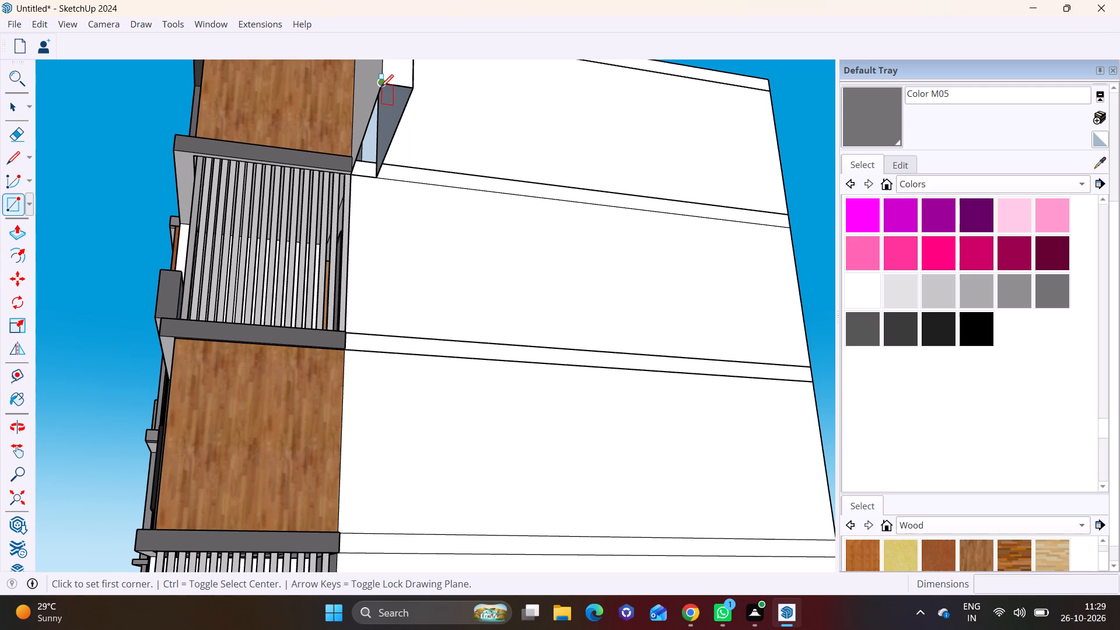
{"action": "left_click", "coordinate": [380, 87]}
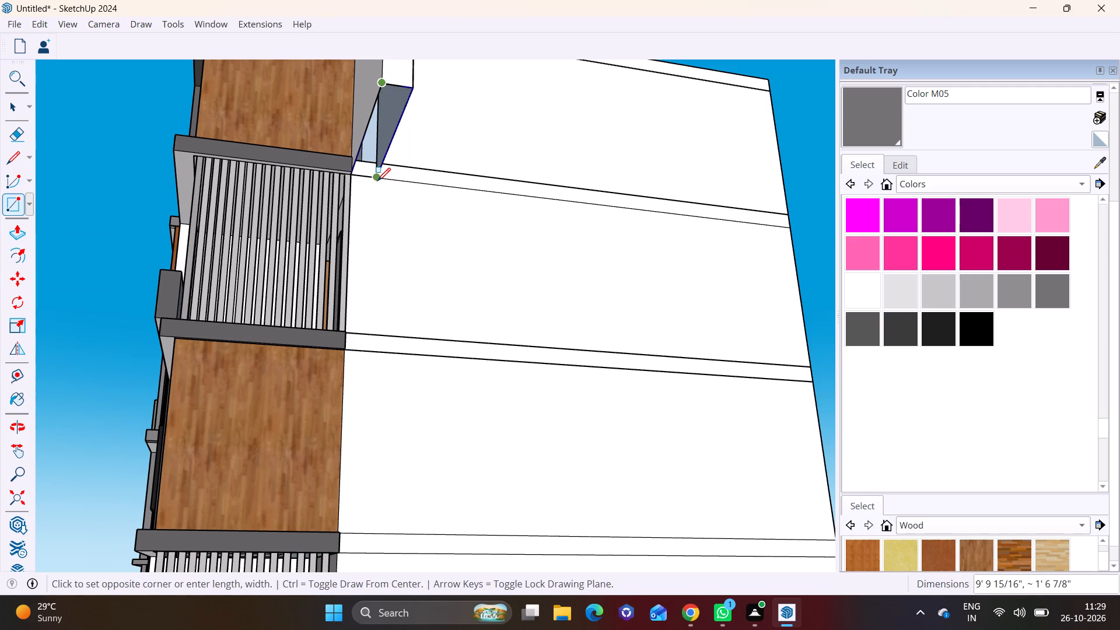
{"action": "left_click", "coordinate": [377, 181]}
{"action": "key", "text": "space"}
{"action": "left_click", "coordinate": [379, 142]}
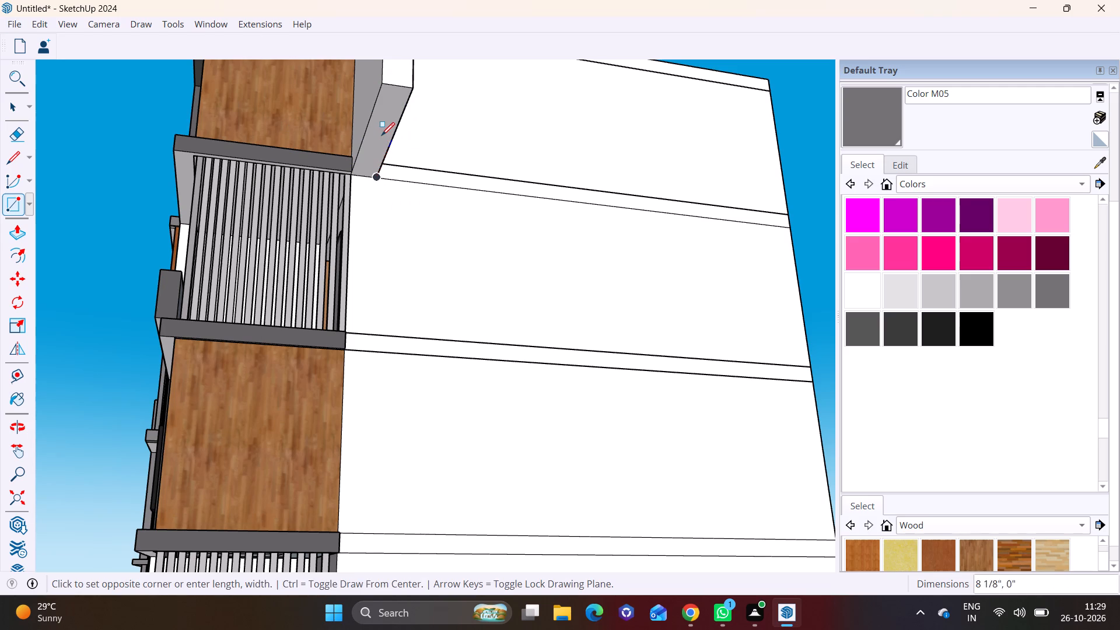
{"action": "key", "text": "space"}
Push/Pull the fin's closed underside down past the lower floors until it reaches the building's base.
{"action": "left_click", "coordinate": [381, 134]}
{"action": "left_click", "coordinate": [16, 235]}
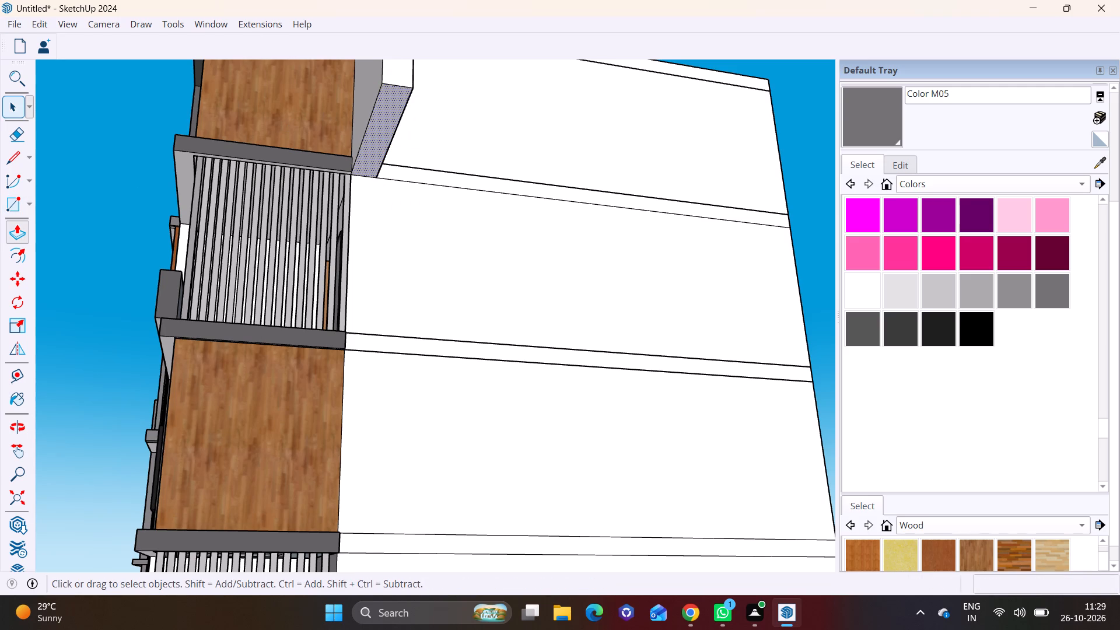
{"action": "left_click_drag", "start_coordinate": [377, 130], "coordinate": [349, 404]}
{"action": "scroll", "coordinate": [353, 401], "scroll_direction": "down", "scroll_amount": 2}
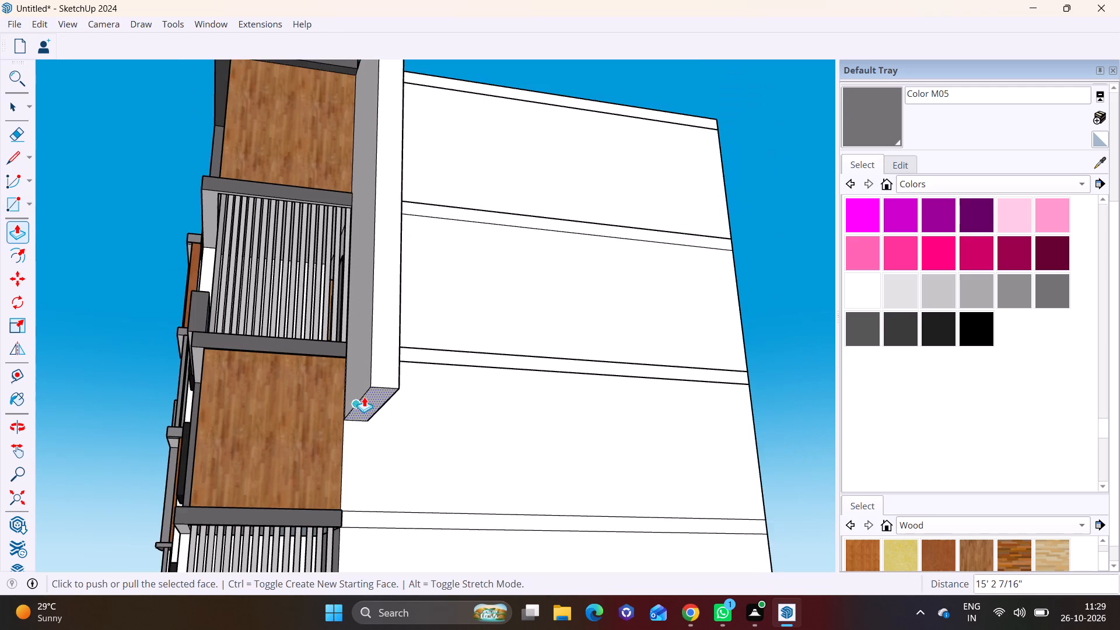
{"action": "middle_click_drag", "start_coordinate": [360, 289], "coordinate": [373, 178], "text": "shift"}
{"action": "left_click_drag", "start_coordinate": [389, 268], "coordinate": [376, 477]}
{"action": "middle_click_drag", "start_coordinate": [379, 407], "coordinate": [351, 190], "text": "shift"}
{"action": "left_click_drag", "start_coordinate": [348, 144], "coordinate": [332, 353]}
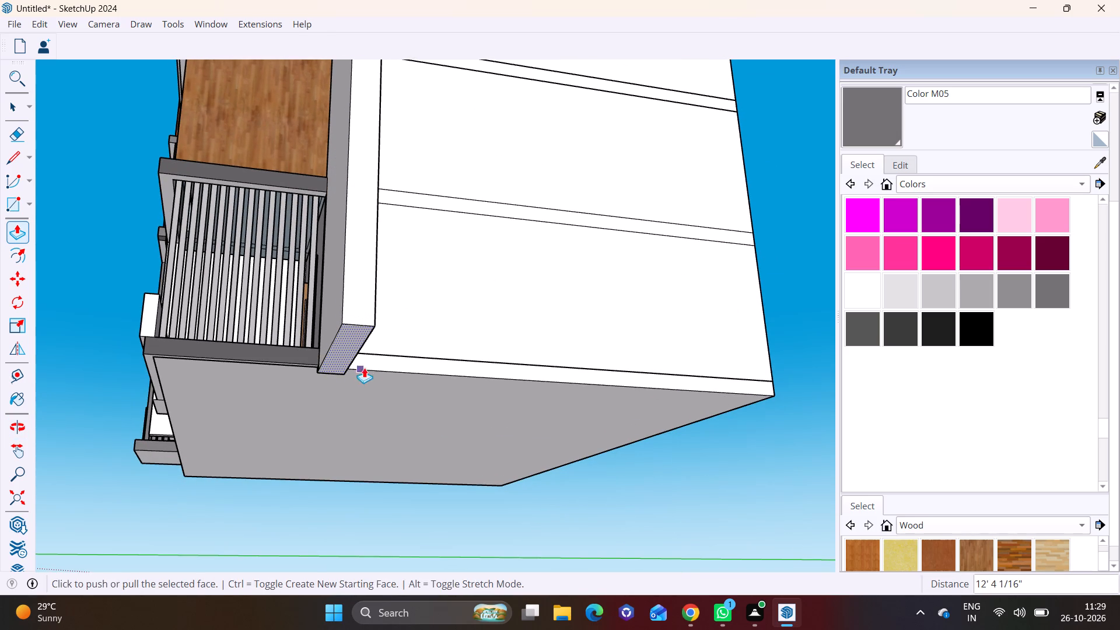
{"action": "left_click", "coordinate": [385, 373]}
{"action": "middle_click_drag", "start_coordinate": [369, 336], "coordinate": [397, 267]}
{"action": "left_click", "coordinate": [366, 283]}
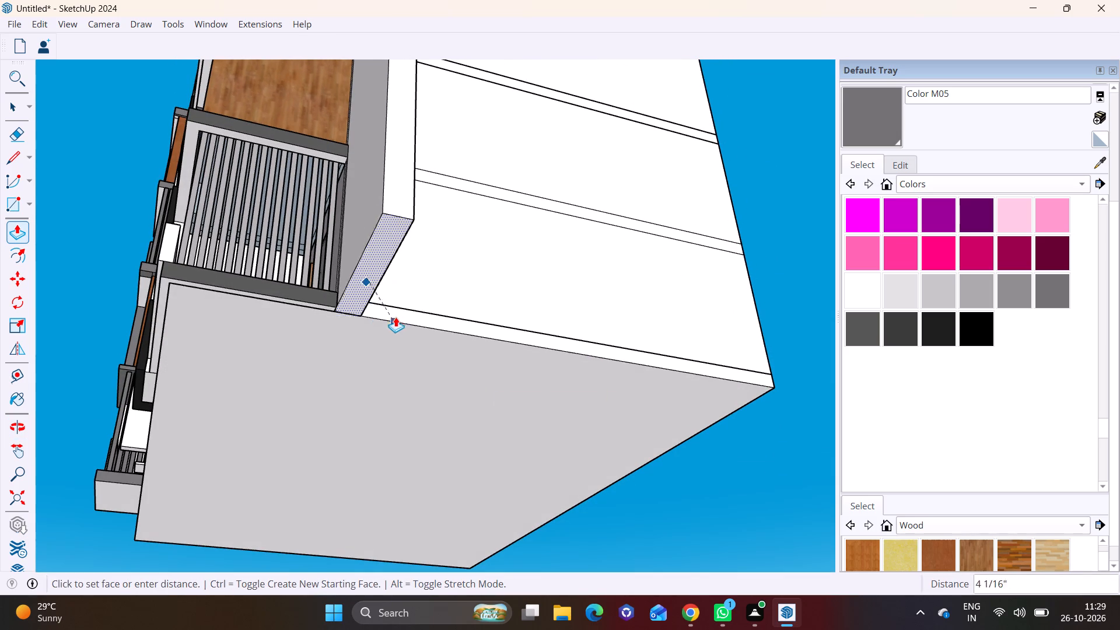
{"action": "left_click", "coordinate": [404, 320]}
Examine the full-height side fin against the side wall and front facade from several angles.
{"action": "scroll", "coordinate": [374, 263], "scroll_direction": "down", "scroll_amount": 6}
{"action": "middle_click_drag", "start_coordinate": [389, 226], "coordinate": [378, 329]}
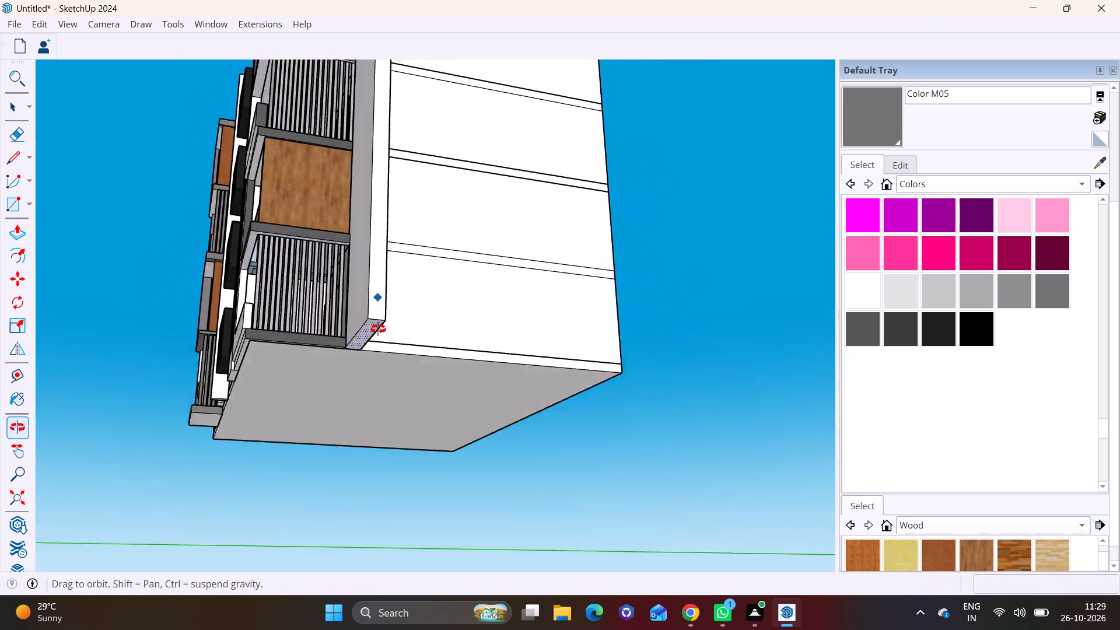
{"action": "middle_click_drag", "start_coordinate": [378, 329], "coordinate": [378, 403]}
{"action": "scroll", "coordinate": [390, 302], "scroll_direction": "down", "scroll_amount": 6}
{"action": "middle_click_drag", "start_coordinate": [388, 279], "coordinate": [191, 321]}
{"action": "scroll", "coordinate": [332, 282], "scroll_direction": "up", "scroll_amount": 2}
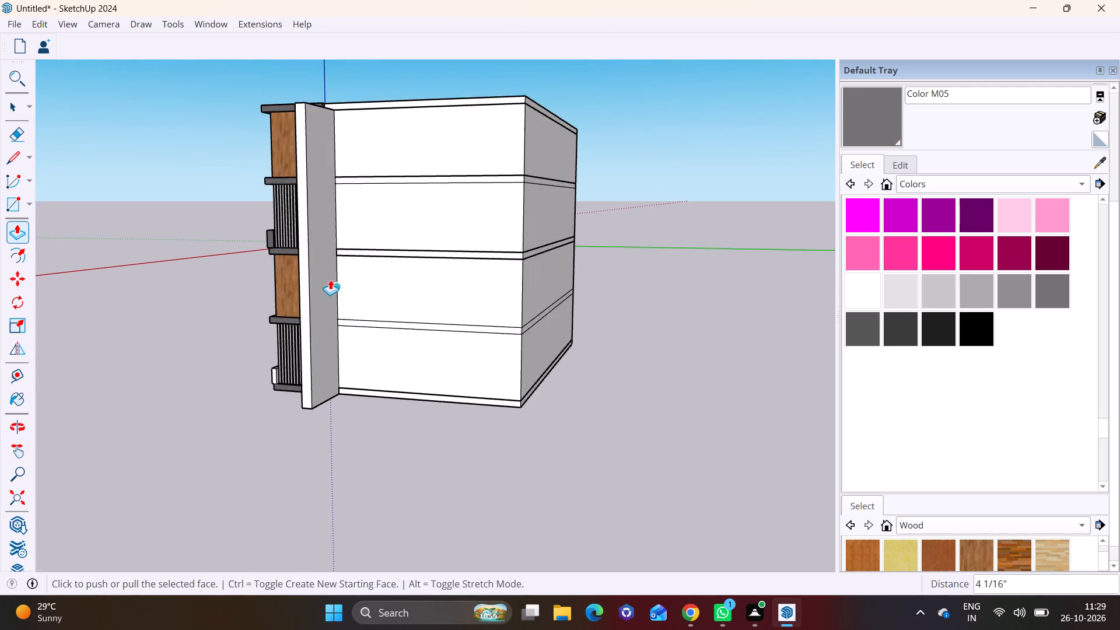
{"action": "scroll", "coordinate": [330, 279], "scroll_direction": "up", "scroll_amount": 2}
{"action": "middle_click_drag", "start_coordinate": [330, 286], "coordinate": [639, 308]}
{"action": "middle_click_drag", "start_coordinate": [540, 315], "coordinate": [678, 327]}
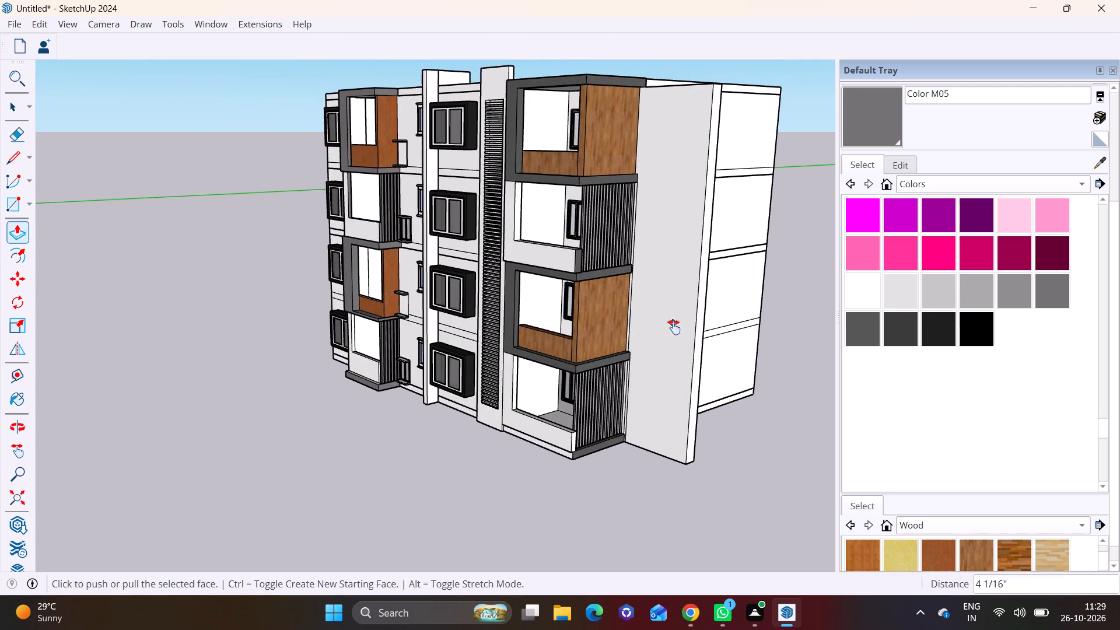
{"action": "middle_click_drag", "start_coordinate": [677, 327], "coordinate": [350, 407], "text": "shift"}
{"action": "middle_click_drag", "start_coordinate": [373, 411], "coordinate": [496, 332]}
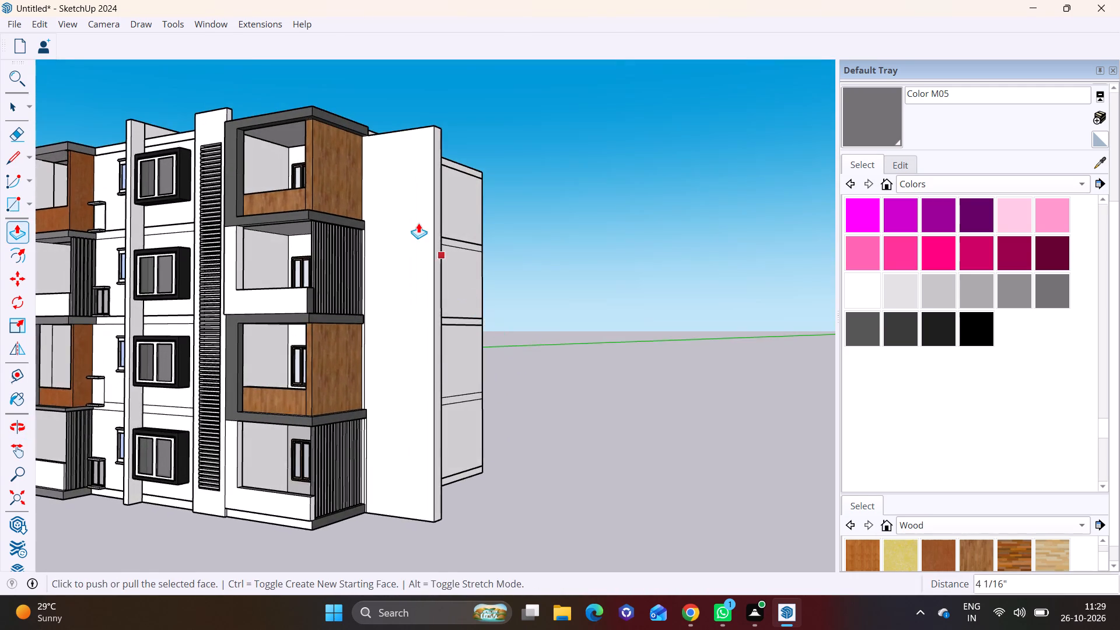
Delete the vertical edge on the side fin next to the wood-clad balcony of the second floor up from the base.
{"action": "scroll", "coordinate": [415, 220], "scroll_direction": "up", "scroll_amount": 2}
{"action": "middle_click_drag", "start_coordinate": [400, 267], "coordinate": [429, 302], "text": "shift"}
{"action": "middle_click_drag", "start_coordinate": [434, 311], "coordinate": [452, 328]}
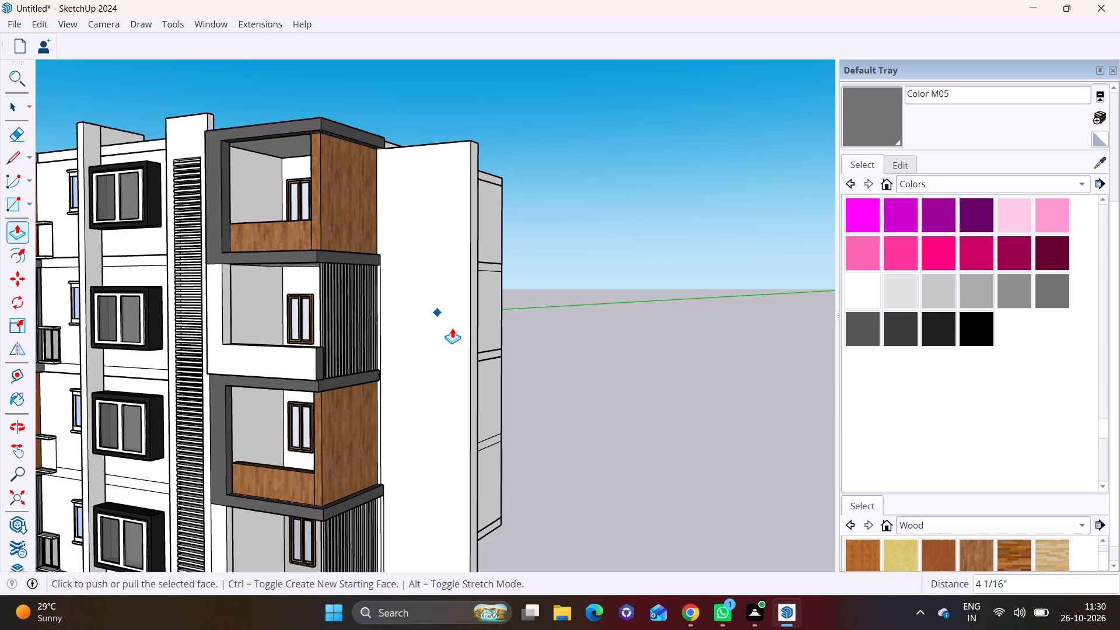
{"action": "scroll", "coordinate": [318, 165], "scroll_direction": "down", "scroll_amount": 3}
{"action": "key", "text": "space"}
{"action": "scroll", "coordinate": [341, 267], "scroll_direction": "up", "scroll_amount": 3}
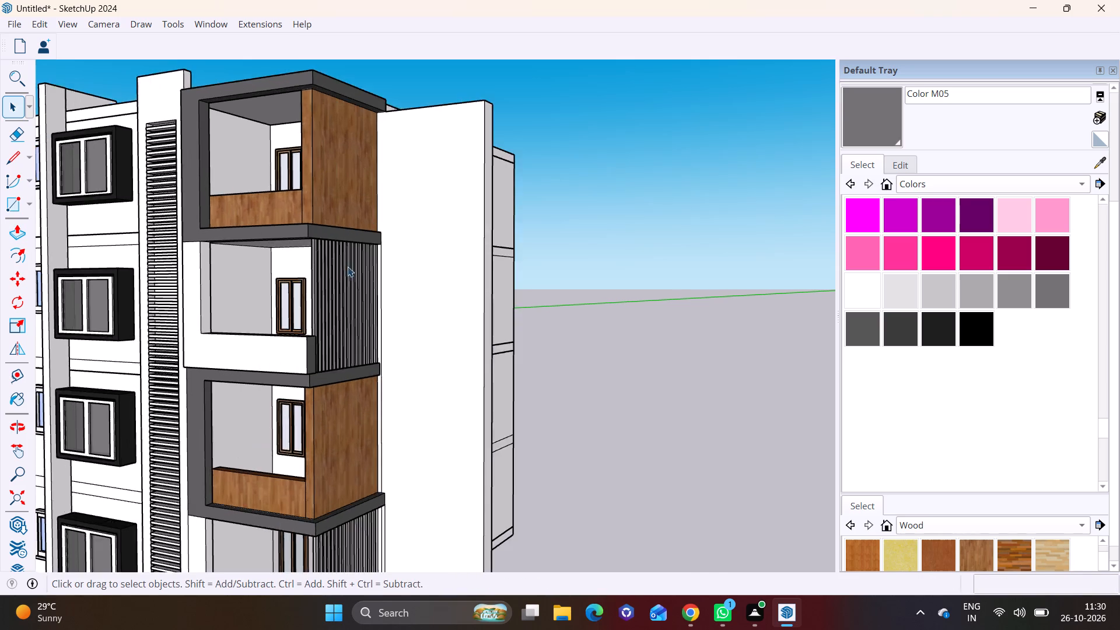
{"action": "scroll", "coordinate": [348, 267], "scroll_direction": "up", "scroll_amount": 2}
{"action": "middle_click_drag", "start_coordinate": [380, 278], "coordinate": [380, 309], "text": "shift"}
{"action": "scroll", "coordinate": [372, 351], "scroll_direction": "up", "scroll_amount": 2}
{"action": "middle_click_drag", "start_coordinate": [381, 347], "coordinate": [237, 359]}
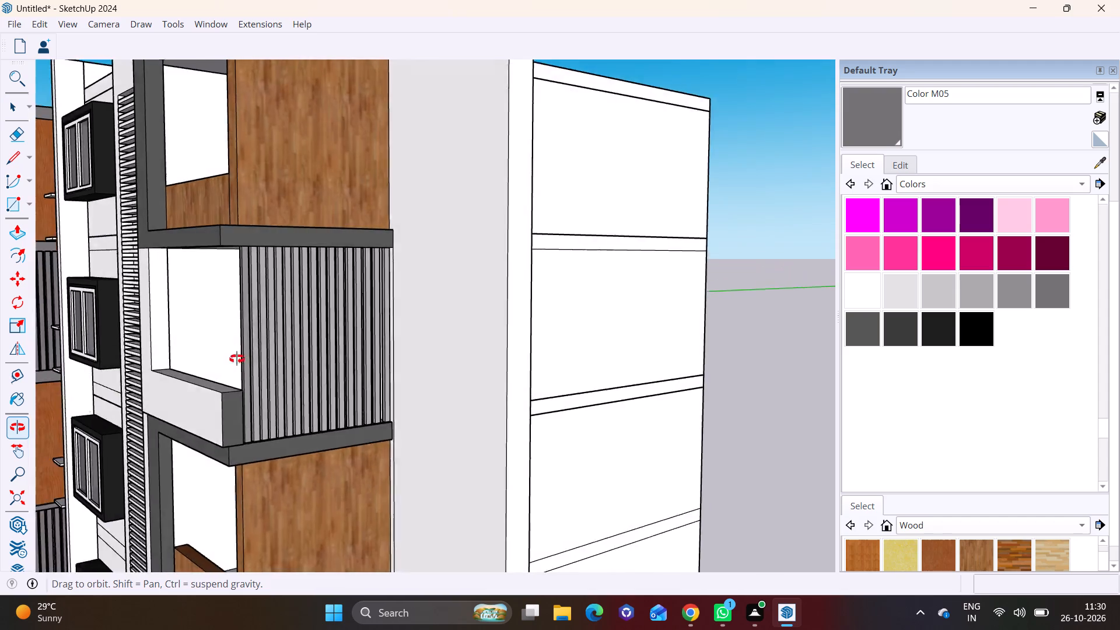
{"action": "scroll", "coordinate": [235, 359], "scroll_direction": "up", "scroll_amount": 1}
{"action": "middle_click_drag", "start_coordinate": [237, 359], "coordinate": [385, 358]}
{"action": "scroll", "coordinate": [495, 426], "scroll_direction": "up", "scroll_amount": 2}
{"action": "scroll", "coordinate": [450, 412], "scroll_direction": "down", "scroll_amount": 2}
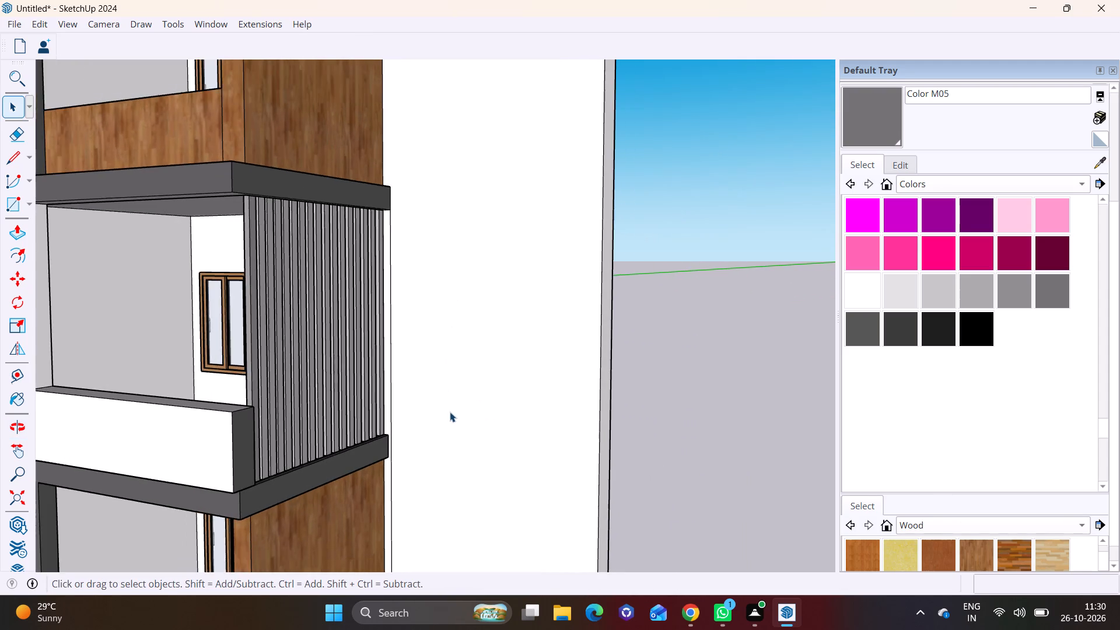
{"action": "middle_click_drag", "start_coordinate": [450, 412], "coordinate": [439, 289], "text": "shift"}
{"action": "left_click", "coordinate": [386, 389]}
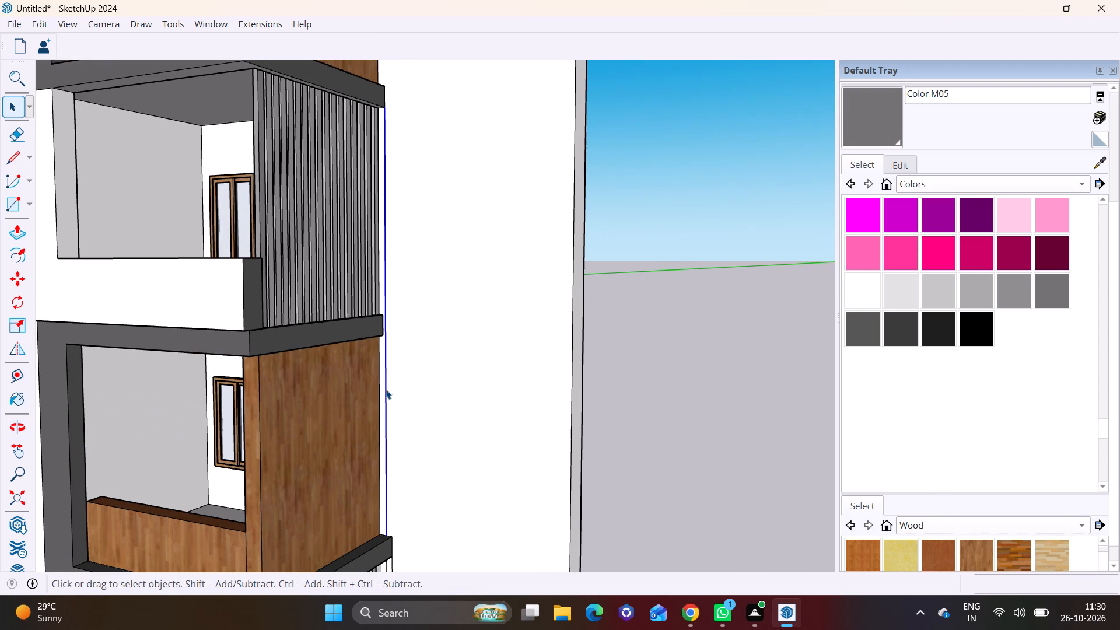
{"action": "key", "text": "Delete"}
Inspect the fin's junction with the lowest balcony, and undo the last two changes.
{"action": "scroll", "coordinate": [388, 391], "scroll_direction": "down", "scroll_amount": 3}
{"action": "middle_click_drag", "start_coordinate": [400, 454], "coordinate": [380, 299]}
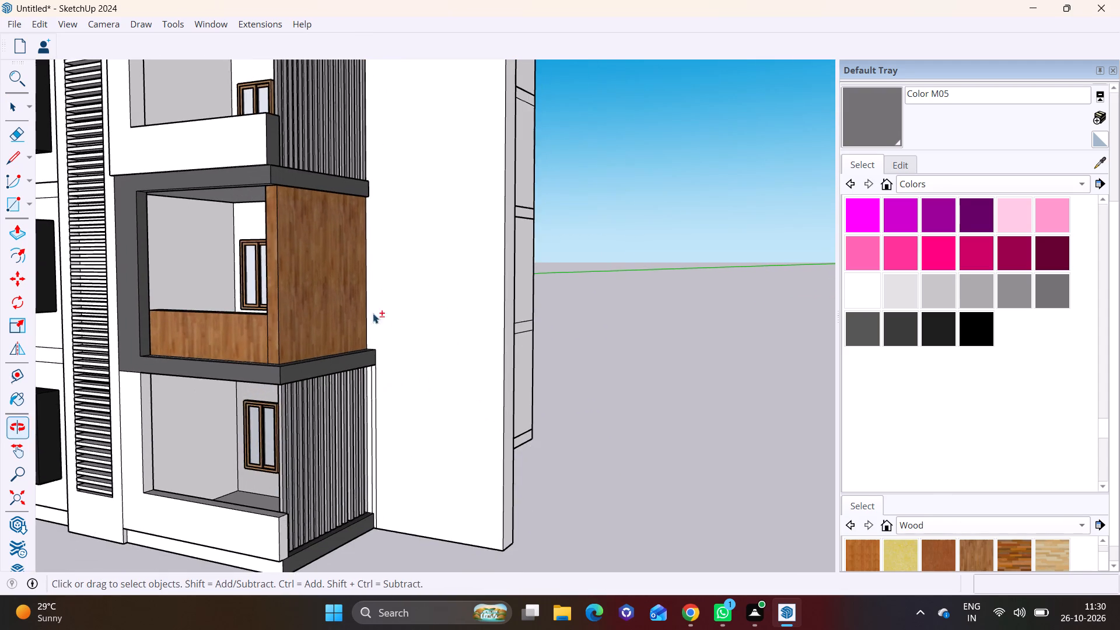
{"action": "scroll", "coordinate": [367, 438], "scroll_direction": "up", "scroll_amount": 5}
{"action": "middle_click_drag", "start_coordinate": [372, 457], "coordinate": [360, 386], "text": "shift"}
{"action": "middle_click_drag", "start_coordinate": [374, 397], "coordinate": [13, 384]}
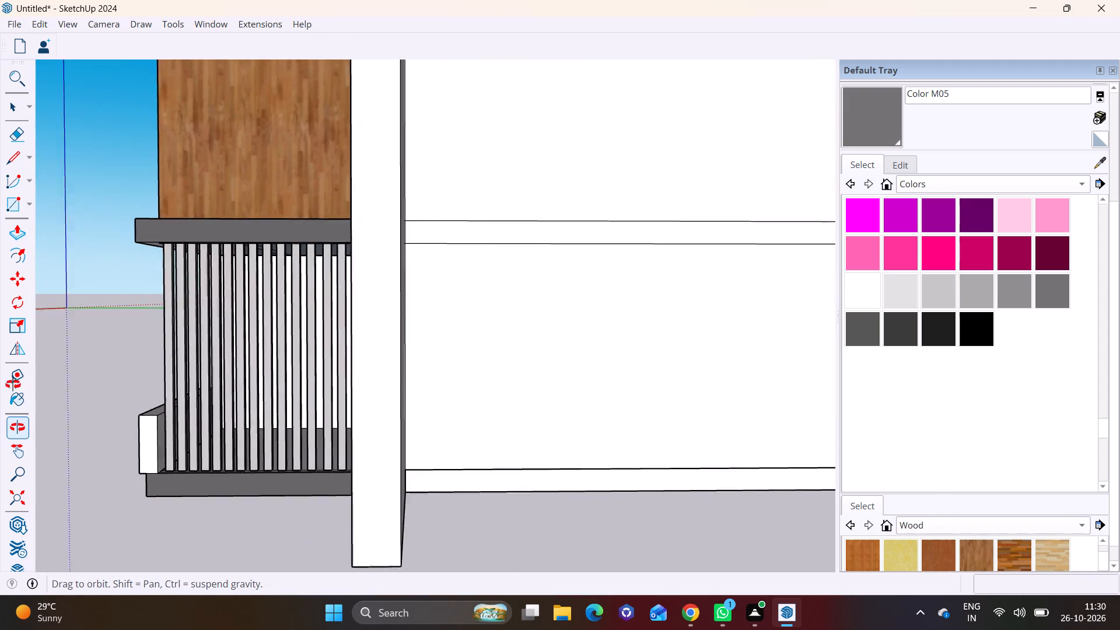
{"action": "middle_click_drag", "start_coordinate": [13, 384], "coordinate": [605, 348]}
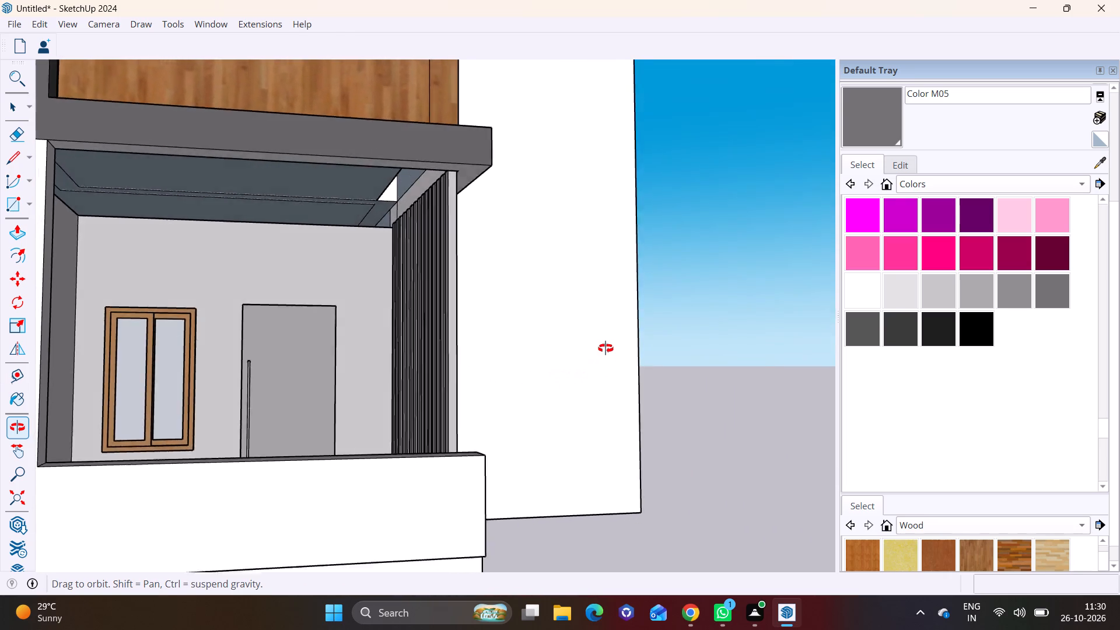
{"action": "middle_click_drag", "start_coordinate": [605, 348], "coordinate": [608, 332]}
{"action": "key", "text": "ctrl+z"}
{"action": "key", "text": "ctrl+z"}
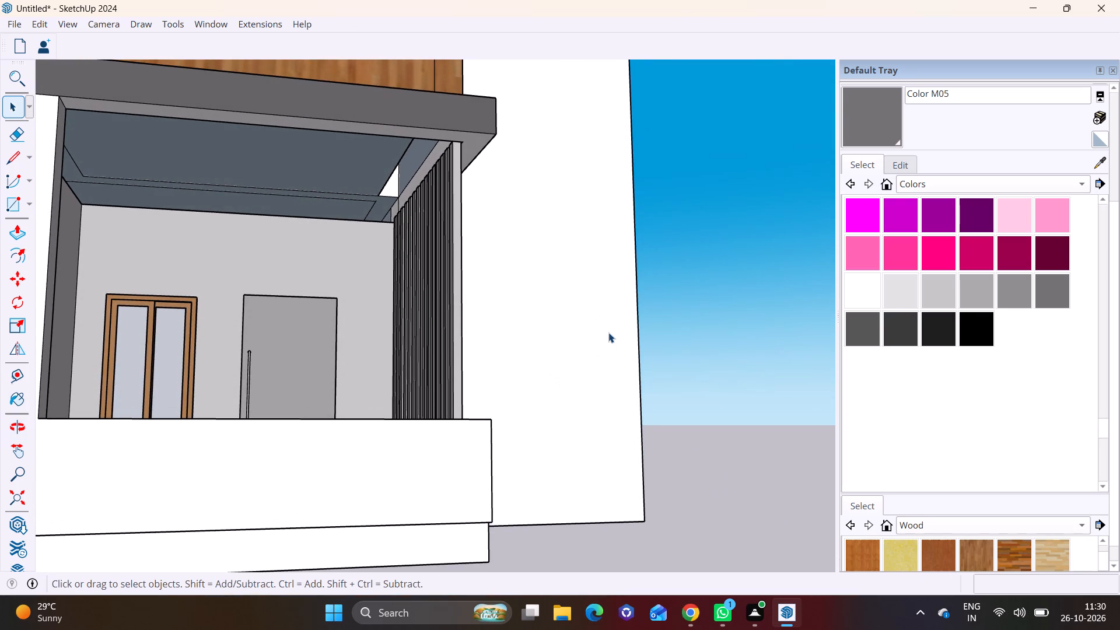
Delete the leftover vertical edges on the side fin beside the lower wood panel and the lowest louvred screen.
{"action": "middle_click_drag", "start_coordinate": [558, 351], "coordinate": [211, 396]}
{"action": "scroll", "coordinate": [474, 395], "scroll_direction": "down", "scroll_amount": 5}
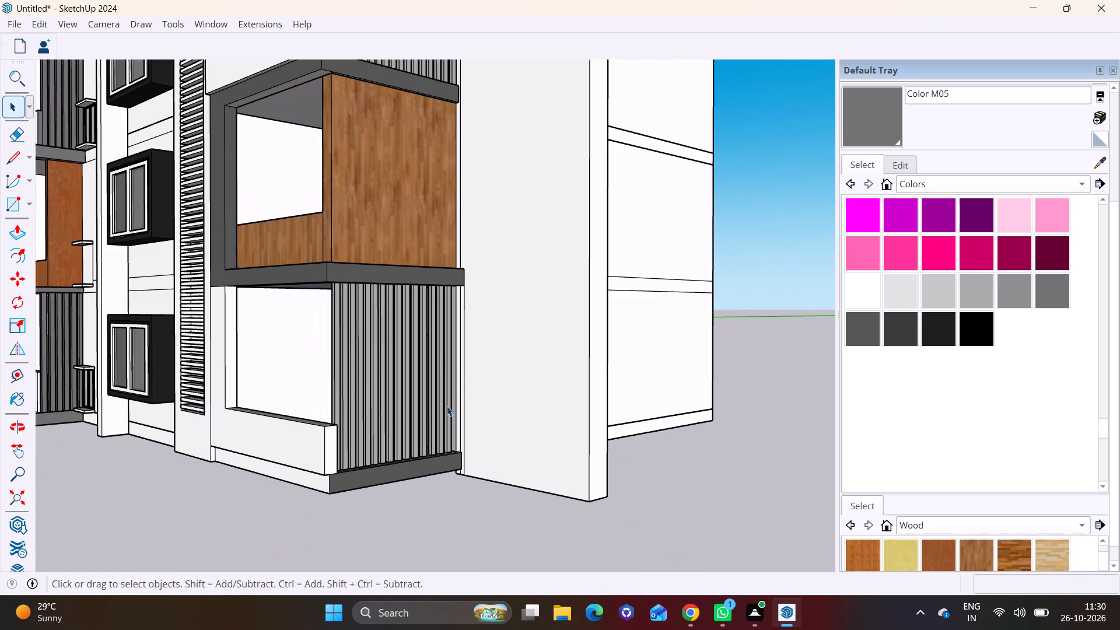
{"action": "scroll", "coordinate": [481, 385], "scroll_direction": "up", "scroll_amount": 4}
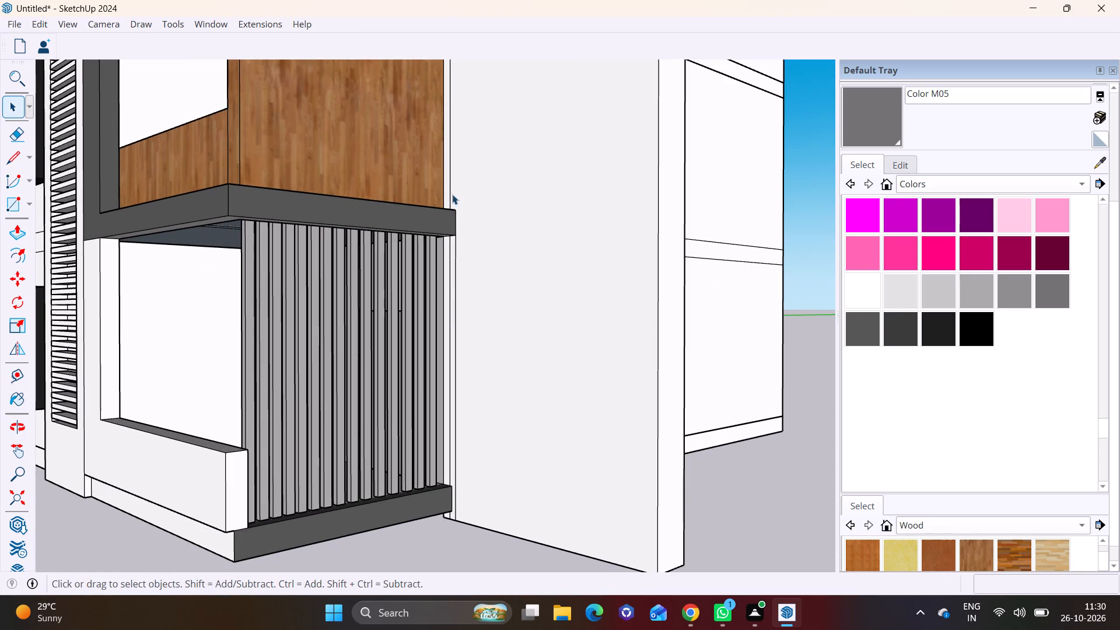
{"action": "left_click", "coordinate": [452, 194]}
{"action": "key", "text": "Delete"}
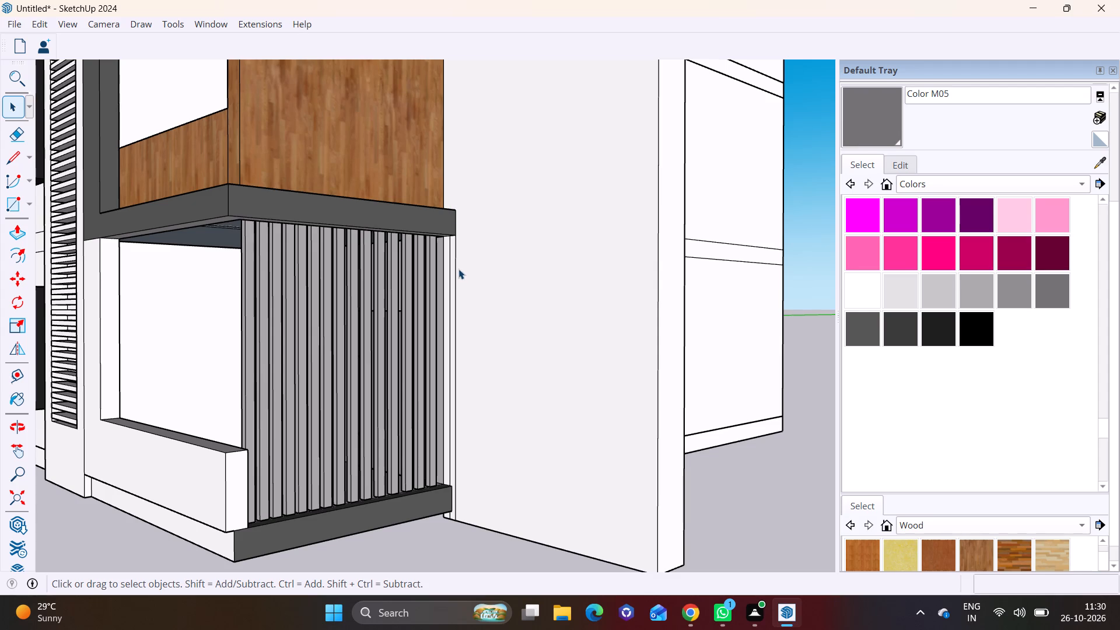
{"action": "left_click", "coordinate": [459, 268]}
{"action": "left_click", "coordinate": [456, 271]}
{"action": "key", "text": "Delete"}
{"action": "left_click", "coordinate": [449, 273]}
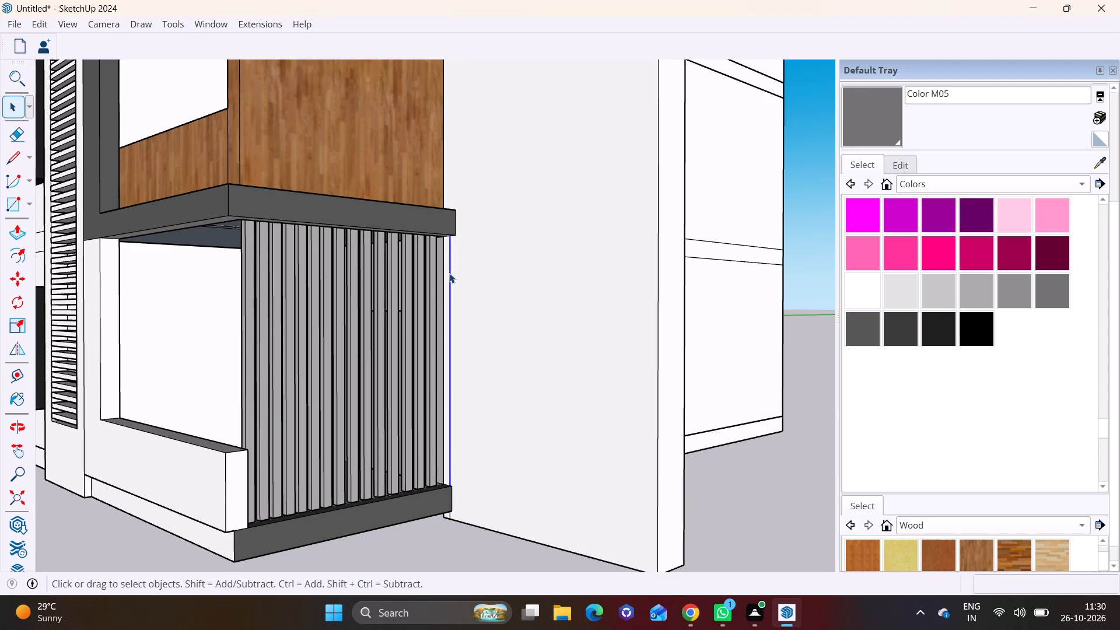
{"action": "key", "text": "Delete"}
Delete the short leftover edge where the fin meets the lowest balcony slab's bottom corner.
{"action": "scroll", "coordinate": [440, 496], "scroll_direction": "up", "scroll_amount": 3}
{"action": "middle_click_drag", "start_coordinate": [441, 499], "coordinate": [426, 343]}
{"action": "scroll", "coordinate": [456, 513], "scroll_direction": "up", "scroll_amount": 3}
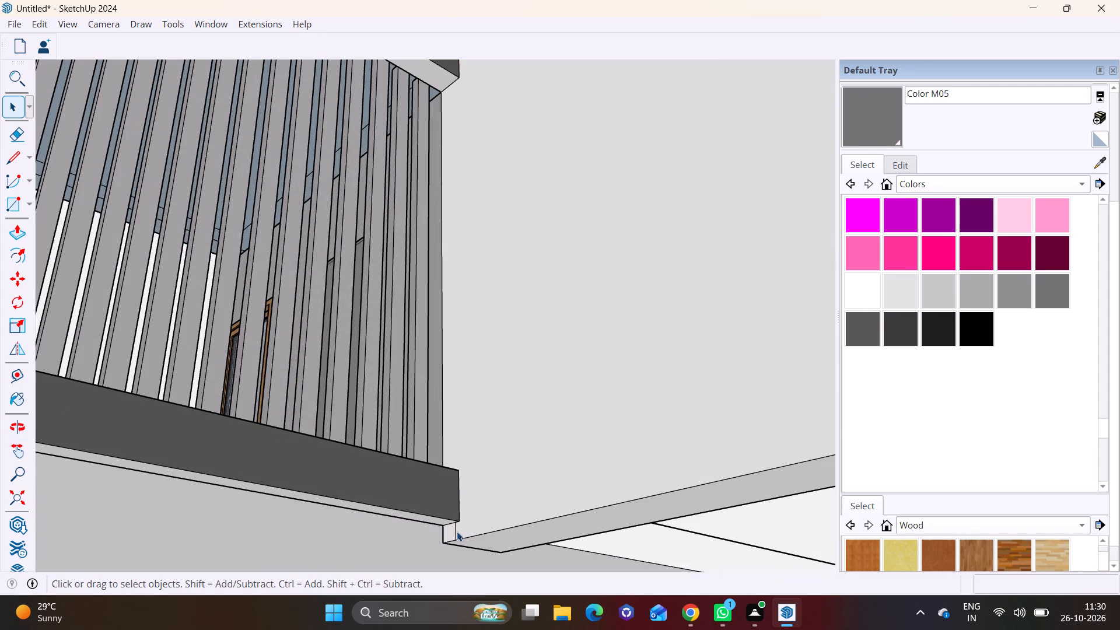
{"action": "left_click", "coordinate": [453, 532]}
{"action": "left_click", "coordinate": [455, 533]}
{"action": "key", "text": "Delete"}
Push/Pull the fin's underside about 3 3/16" up toward the underside of the lowest balcony slab.
{"action": "scroll", "coordinate": [456, 414], "scroll_direction": "down", "scroll_amount": 5}
{"action": "left_click", "coordinate": [548, 471]}
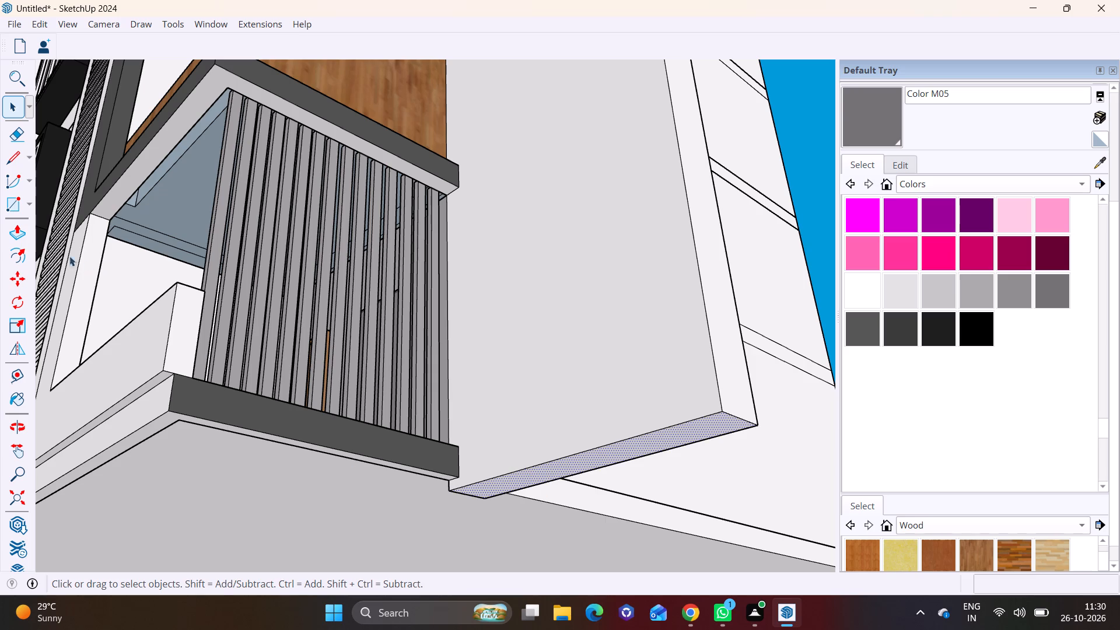
{"action": "left_click", "coordinate": [23, 229]}
{"action": "left_click", "coordinate": [512, 484]}
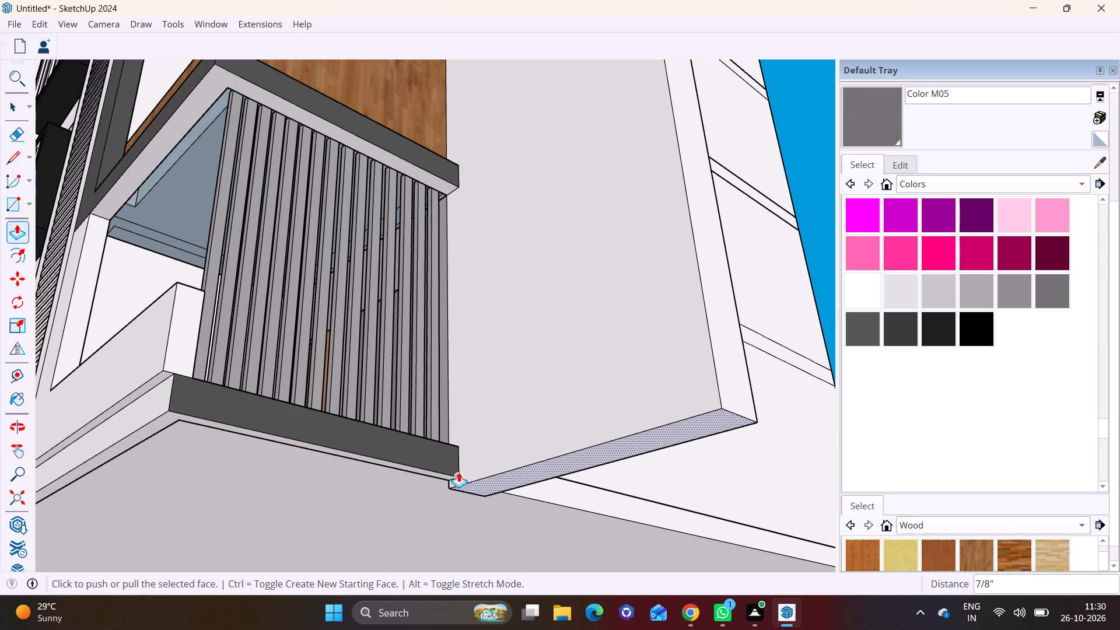
{"action": "left_click", "coordinate": [471, 485]}
{"action": "left_click", "coordinate": [457, 470]}
{"action": "scroll", "coordinate": [474, 423], "scroll_direction": "down", "scroll_amount": 9}
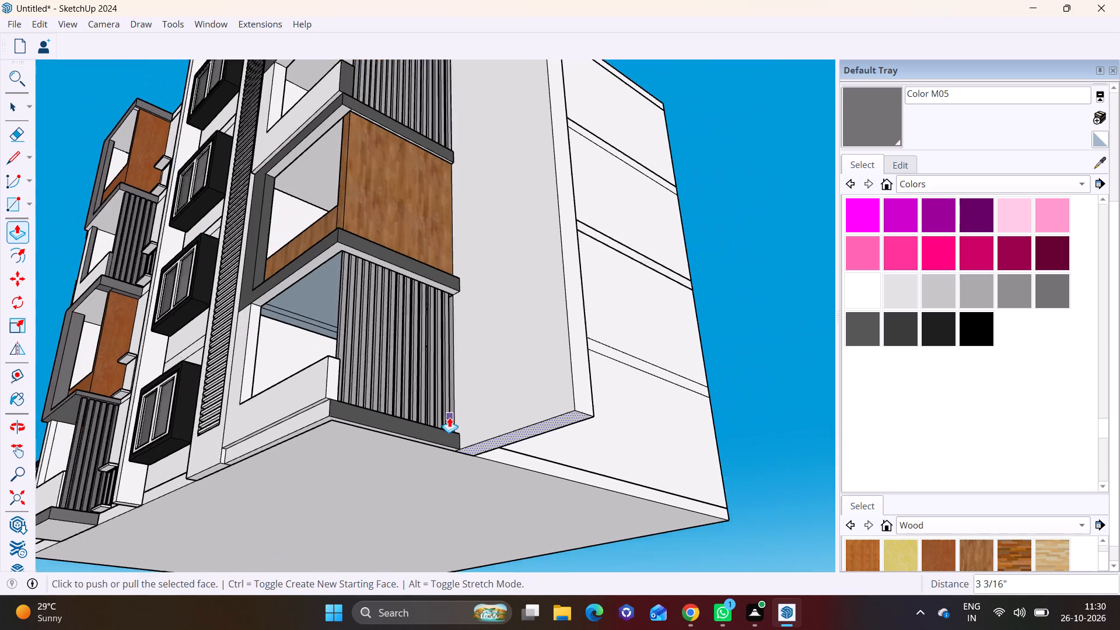
Close the ceiling gap above the lowest louvred balcony with a rectangle about 9' 2" by 2" along the opening's side edge.
{"action": "middle_click_drag", "start_coordinate": [374, 366], "coordinate": [404, 504]}
{"action": "middle_click_drag", "start_coordinate": [400, 383], "coordinate": [461, 400]}
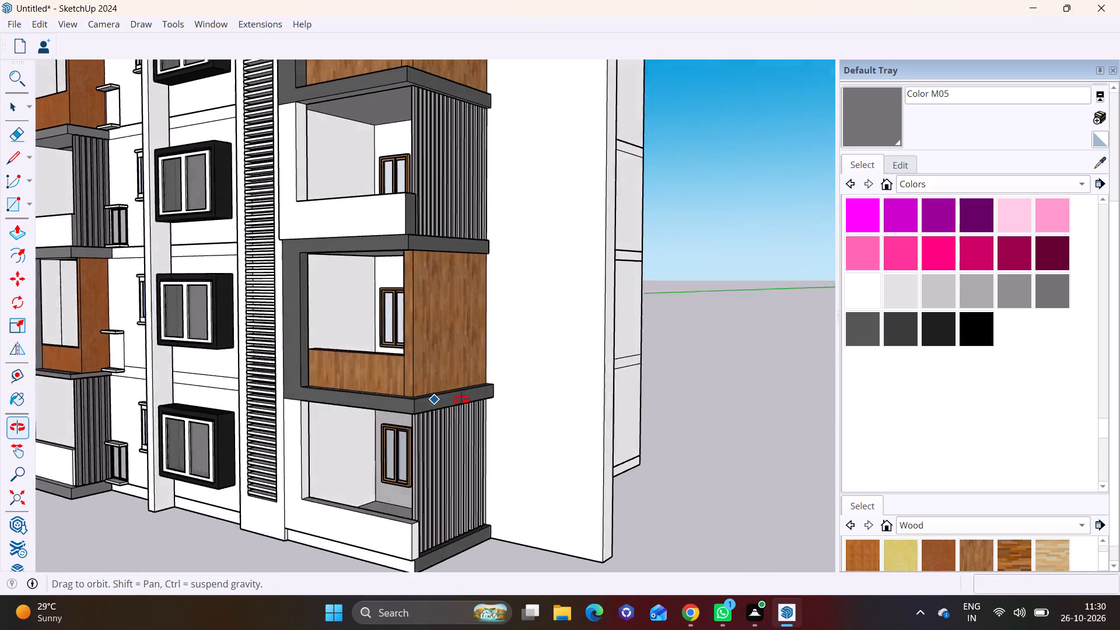
{"action": "middle_click_drag", "start_coordinate": [461, 400], "coordinate": [528, 379]}
{"action": "scroll", "coordinate": [492, 373], "scroll_direction": "up", "scroll_amount": 3}
{"action": "middle_click_drag", "start_coordinate": [506, 363], "coordinate": [778, 304]}
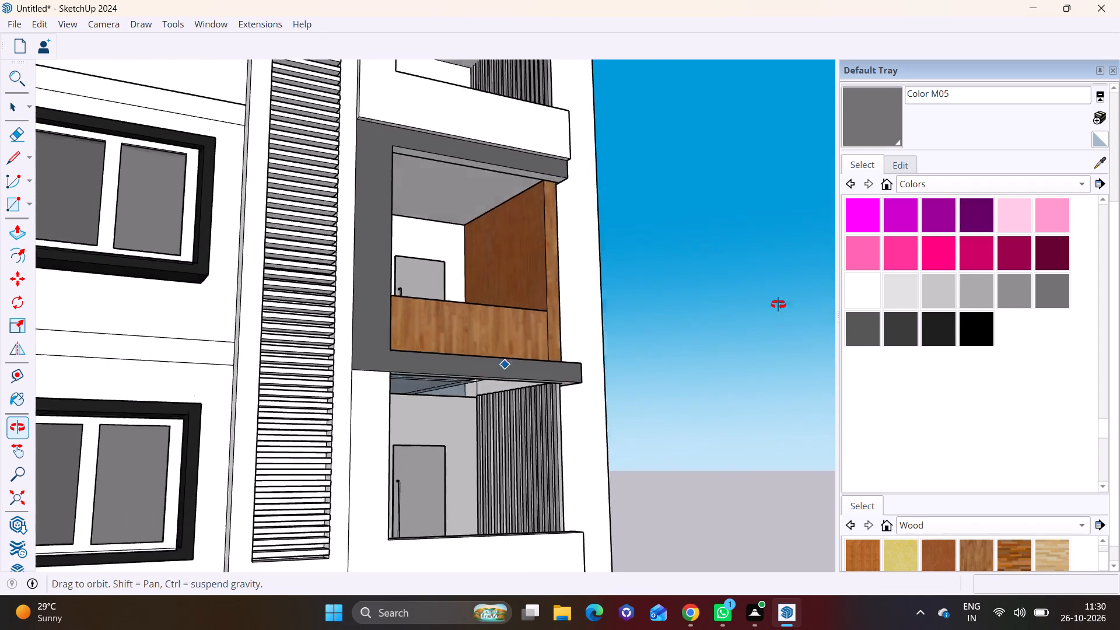
{"action": "middle_click_drag", "start_coordinate": [778, 304], "coordinate": [769, 276]}
{"action": "scroll", "coordinate": [598, 395], "scroll_direction": "up", "scroll_amount": 4}
{"action": "middle_click_drag", "start_coordinate": [570, 384], "coordinate": [547, 283]}
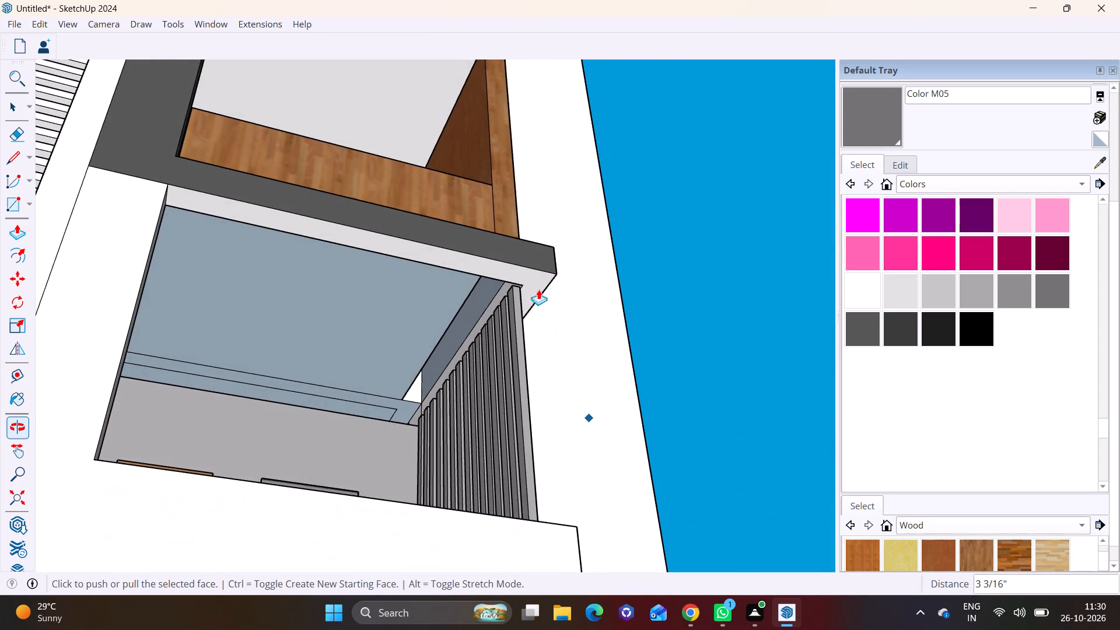
{"action": "scroll", "coordinate": [454, 313], "scroll_direction": "up", "scroll_amount": 5}
{"action": "left_click", "coordinate": [27, 202]}
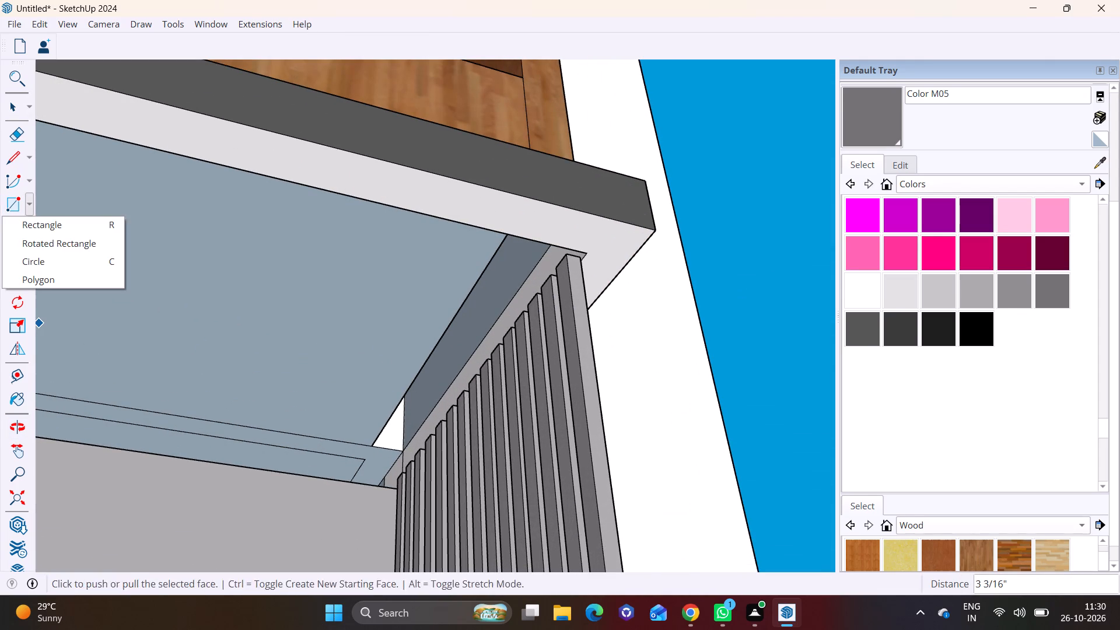
{"action": "left_click", "coordinate": [36, 219]}
{"action": "left_click", "coordinate": [376, 449]}
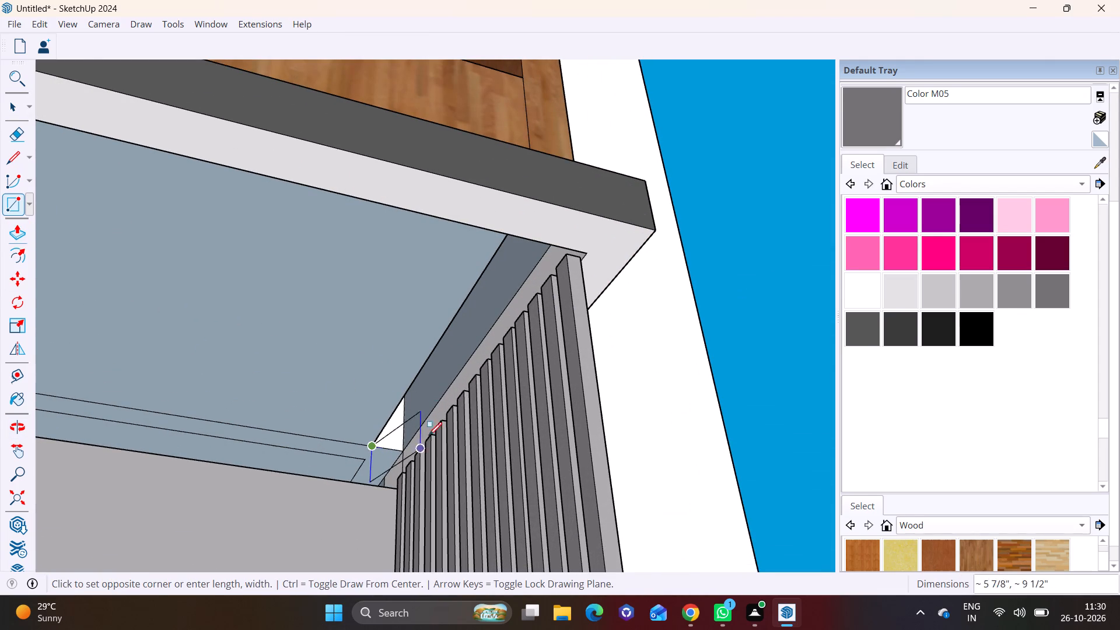
{"action": "scroll", "coordinate": [453, 370], "scroll_direction": "down", "scroll_amount": 2}
{"action": "middle_click_drag", "start_coordinate": [460, 328], "coordinate": [591, 278]}
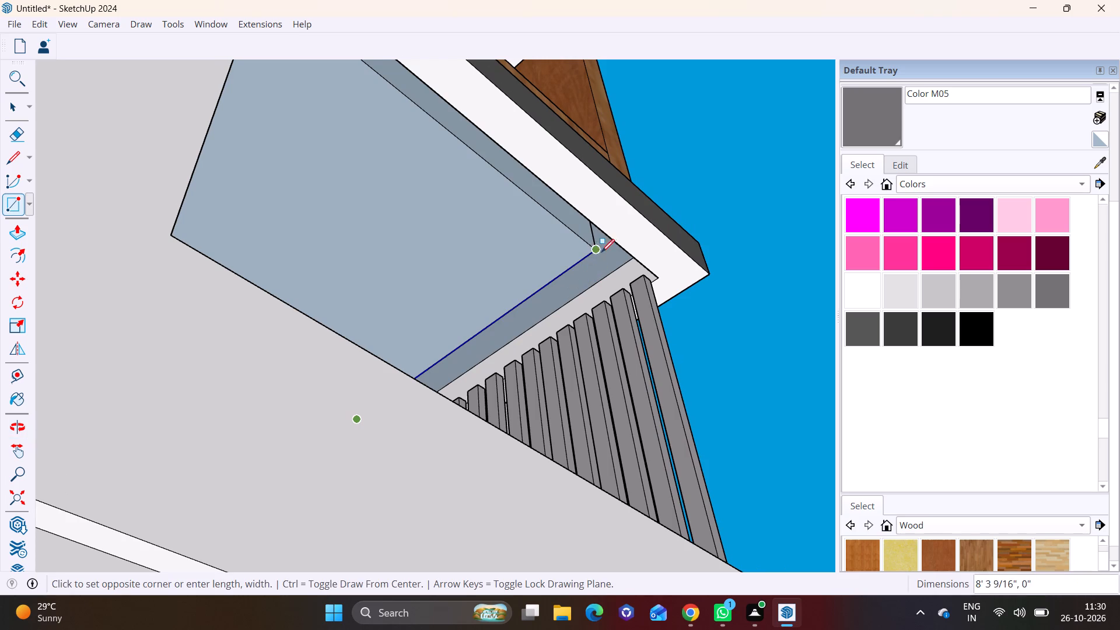
{"action": "middle_click_drag", "start_coordinate": [617, 259], "coordinate": [704, 285]}
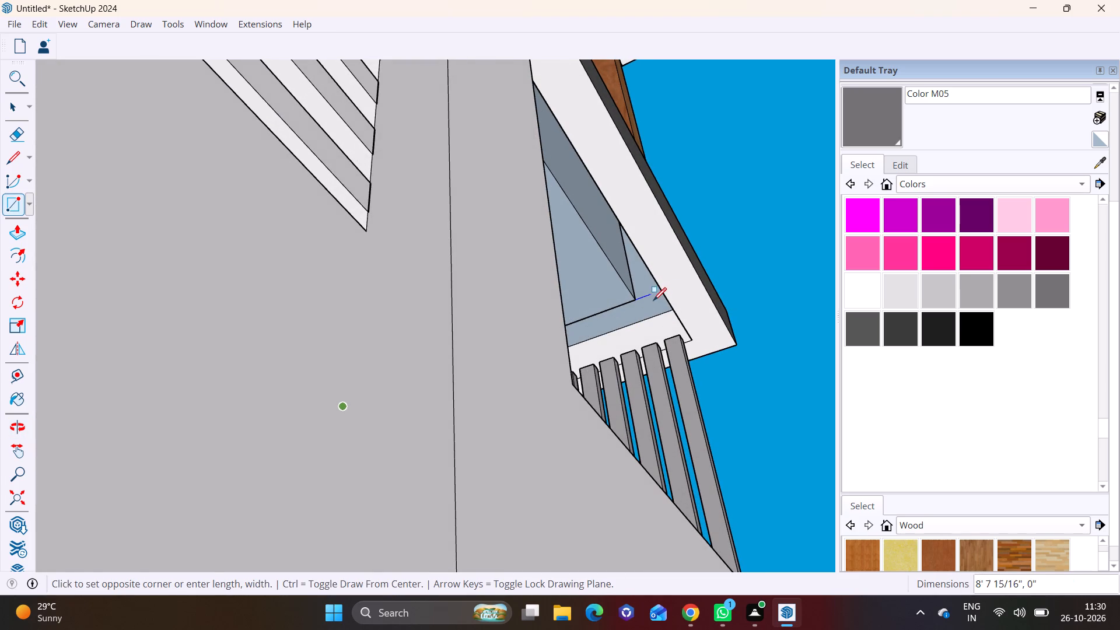
{"action": "left_click", "coordinate": [652, 302]}
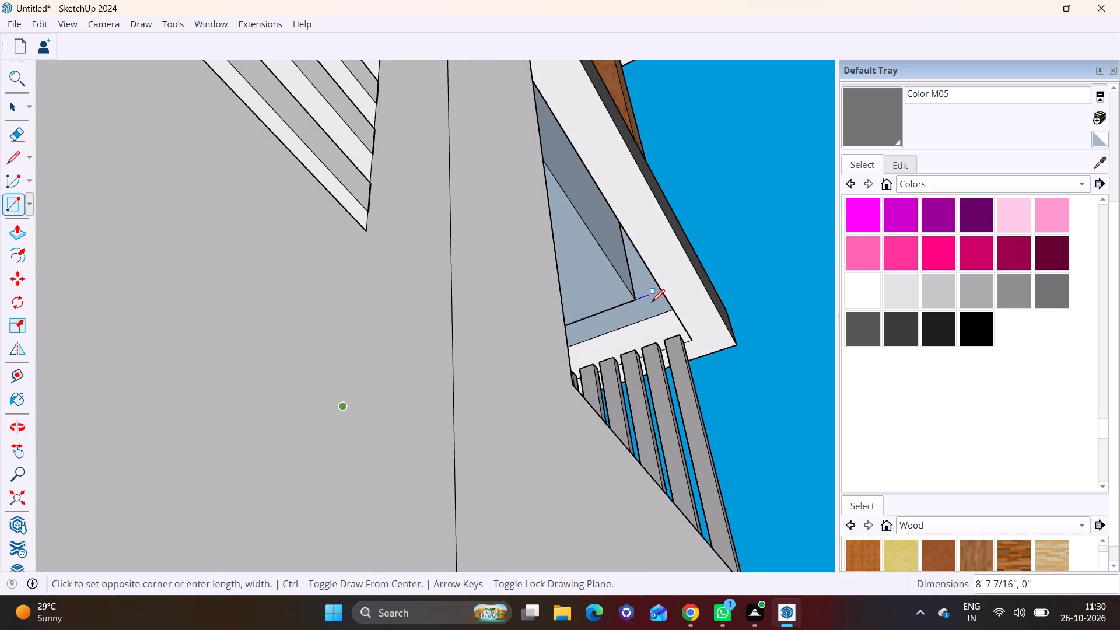
{"action": "left_click", "coordinate": [647, 302]}
{"action": "middle_click_drag", "start_coordinate": [646, 286], "coordinate": [622, 314]}
{"action": "scroll", "coordinate": [639, 299], "scroll_direction": "up", "scroll_amount": 3}
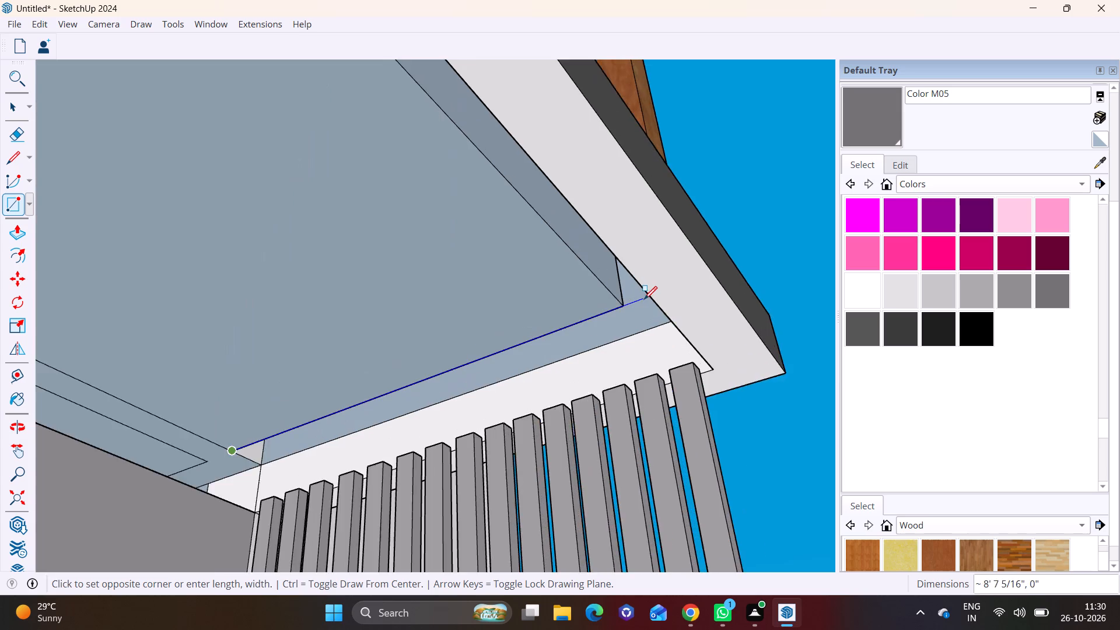
{"action": "scroll", "coordinate": [644, 299], "scroll_direction": "up", "scroll_amount": 6}
{"action": "middle_click_drag", "start_coordinate": [644, 301], "coordinate": [737, 304]}
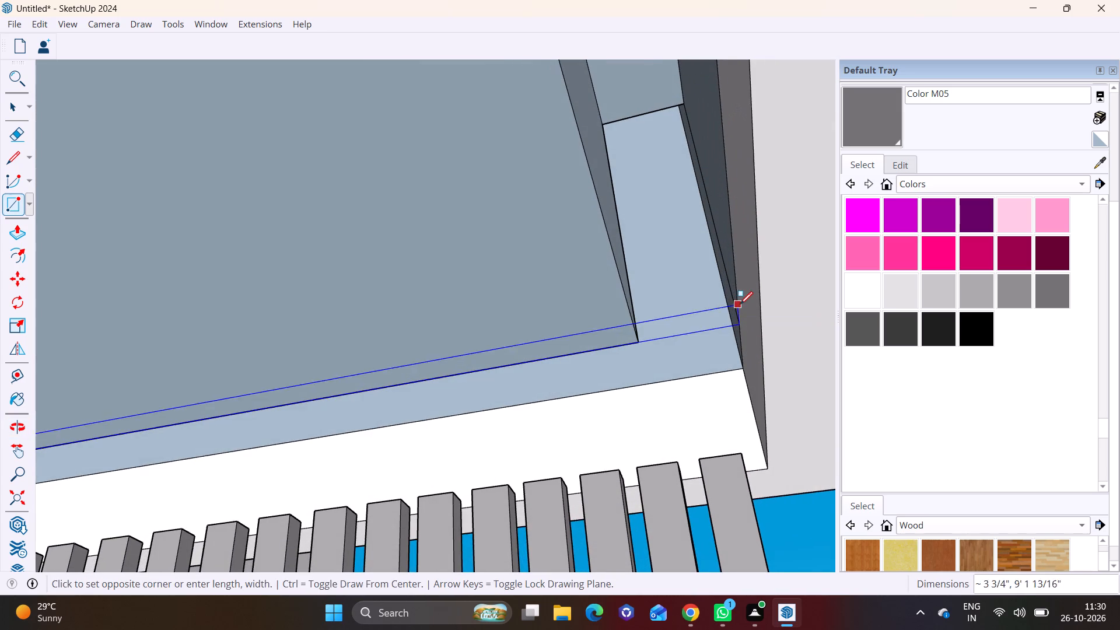
{"action": "left_click", "coordinate": [735, 325]}
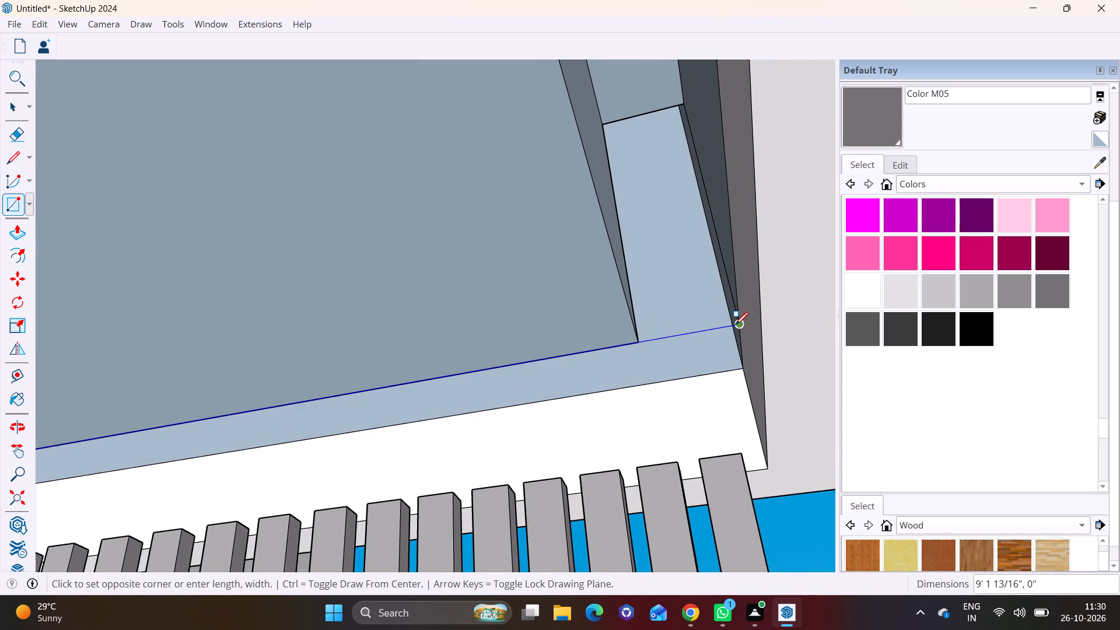
{"action": "left_click", "coordinate": [739, 314]}
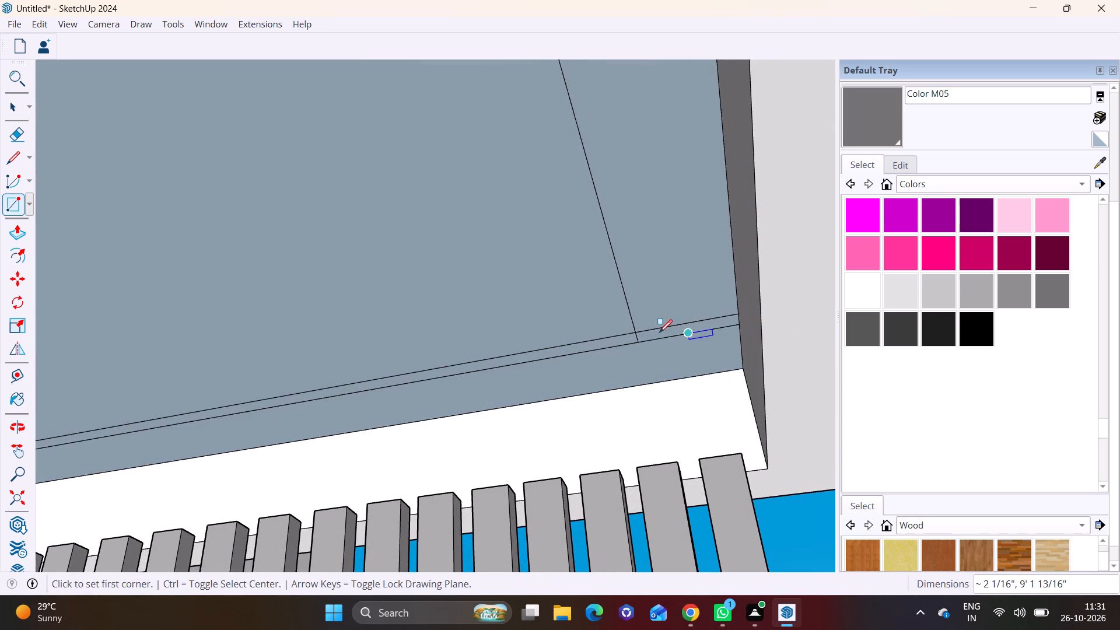
{"action": "scroll", "coordinate": [643, 328], "scroll_direction": "down", "scroll_amount": 12}
{"action": "key", "text": "space"}
Examine the lowest balcony's ceiling and the front corner of the building with its side fin from several angles.
{"action": "scroll", "coordinate": [686, 387], "scroll_direction": "down", "scroll_amount": 17}
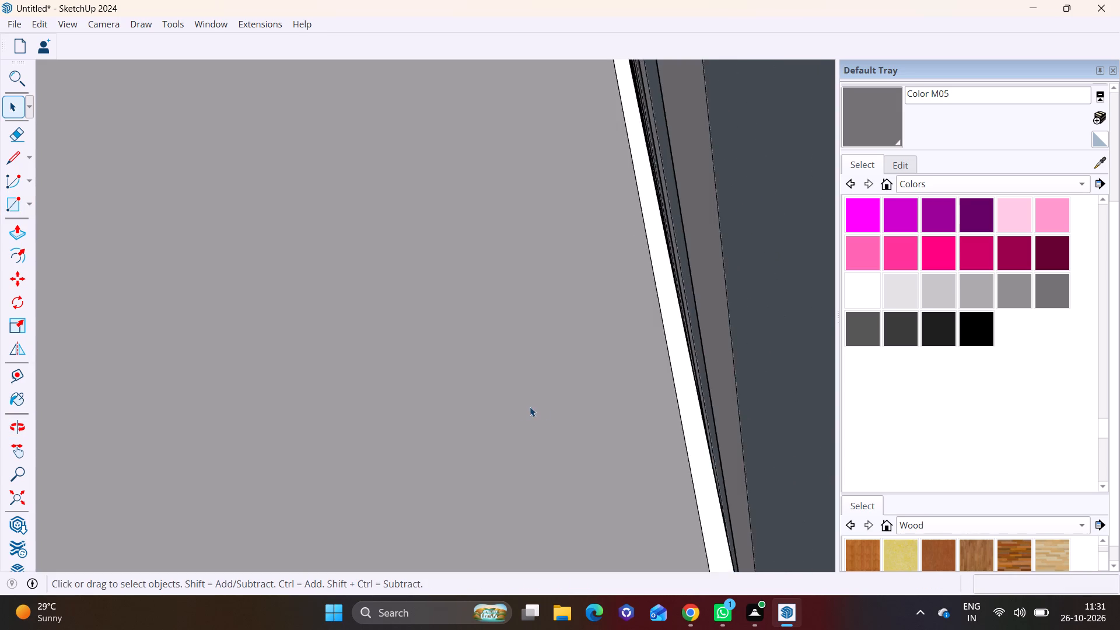
{"action": "scroll", "coordinate": [530, 407], "scroll_direction": "down", "scroll_amount": 20}
{"action": "scroll", "coordinate": [530, 407], "scroll_direction": "down", "scroll_amount": 19}
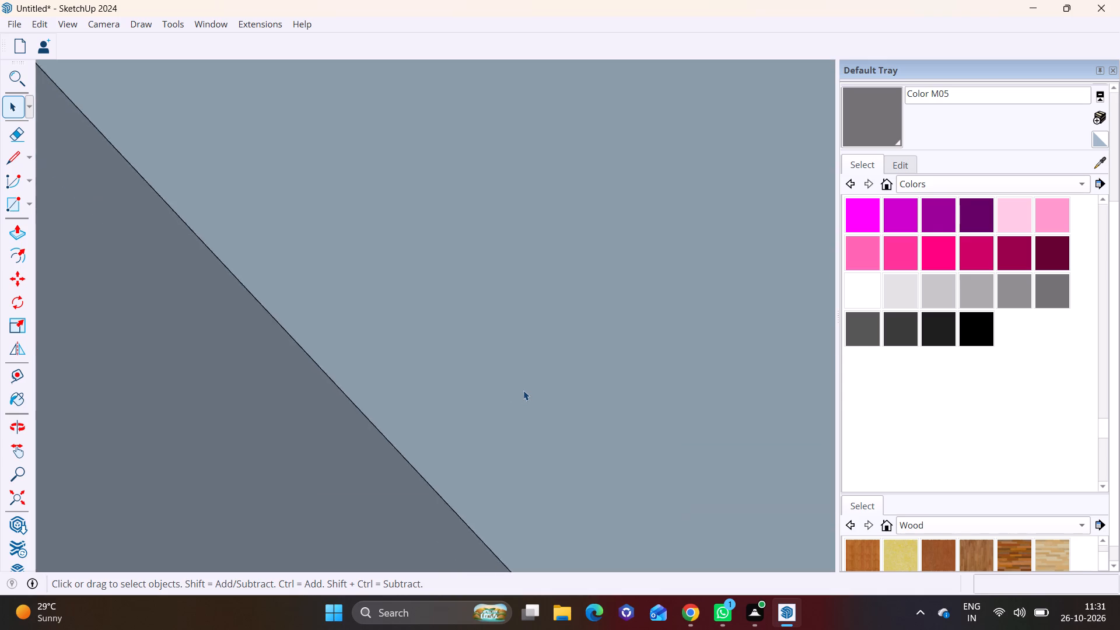
{"action": "scroll", "coordinate": [523, 390], "scroll_direction": "down", "scroll_amount": 20}
{"action": "scroll", "coordinate": [523, 390], "scroll_direction": "down", "scroll_amount": 19}
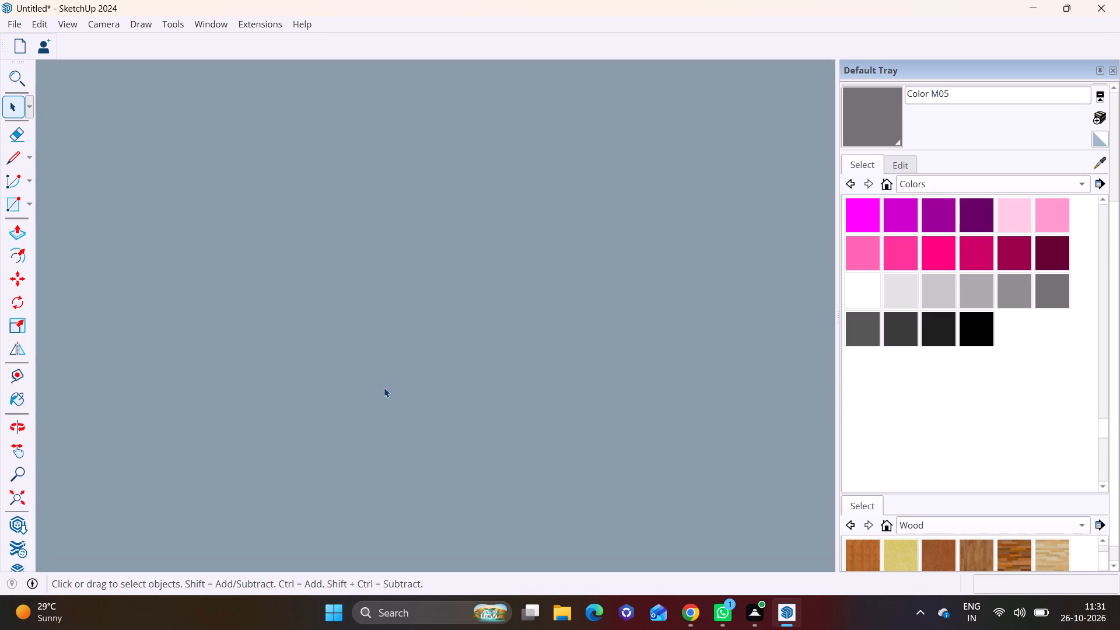
{"action": "scroll", "coordinate": [384, 387], "scroll_direction": "down", "scroll_amount": 20}
{"action": "scroll", "coordinate": [384, 387], "scroll_direction": "down", "scroll_amount": 15}
{"action": "middle_click_drag", "start_coordinate": [327, 337], "coordinate": [274, 443]}
{"action": "scroll", "coordinate": [322, 382], "scroll_direction": "down", "scroll_amount": 20}
{"action": "scroll", "coordinate": [322, 382], "scroll_direction": "down", "scroll_amount": 11}
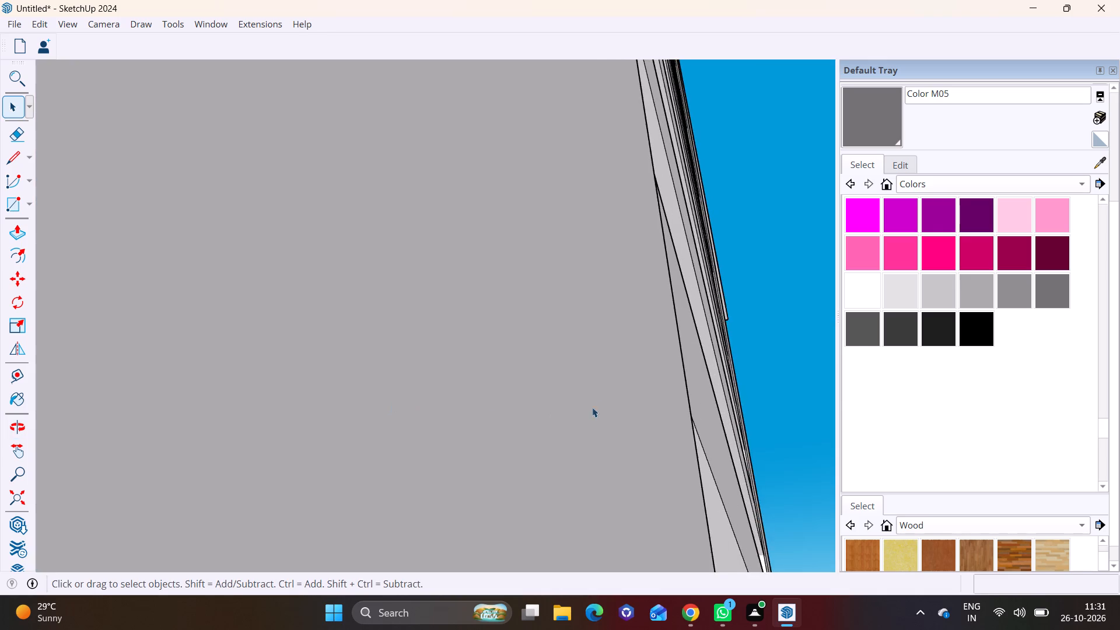
{"action": "middle_click_drag", "start_coordinate": [608, 398], "coordinate": [338, 445]}
{"action": "scroll", "coordinate": [585, 377], "scroll_direction": "down", "scroll_amount": 13}
{"action": "middle_click_drag", "start_coordinate": [646, 379], "coordinate": [465, 437]}
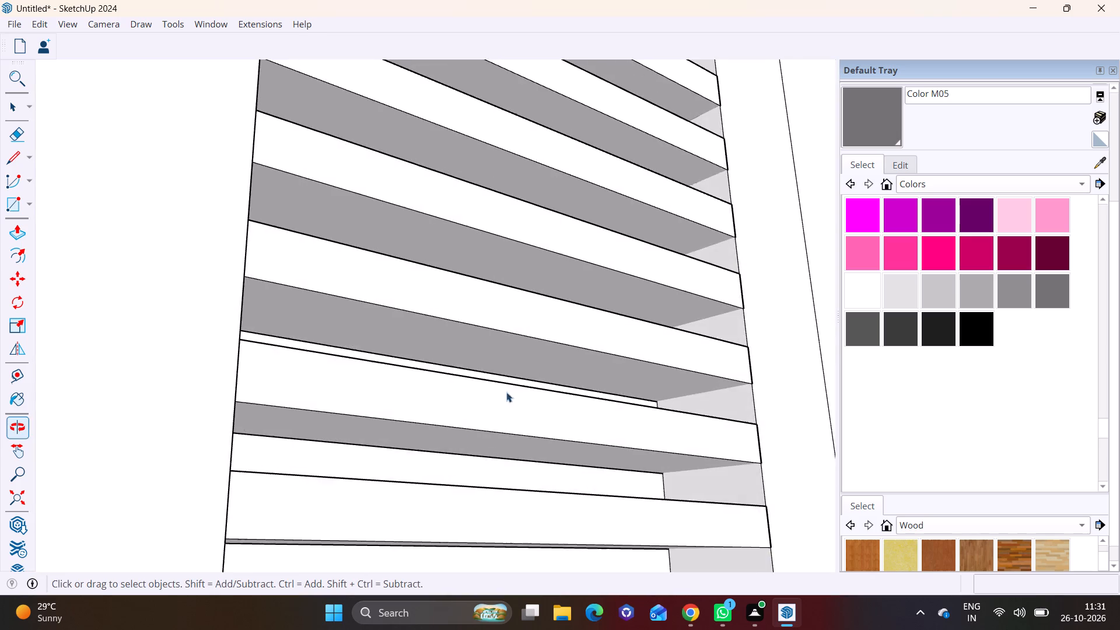
{"action": "scroll", "coordinate": [538, 386], "scroll_direction": "down", "scroll_amount": 17}
{"action": "middle_click_drag", "start_coordinate": [396, 437], "coordinate": [300, 492], "text": "shift"}
{"action": "middle_click_drag", "start_coordinate": [449, 446], "coordinate": [292, 485]}
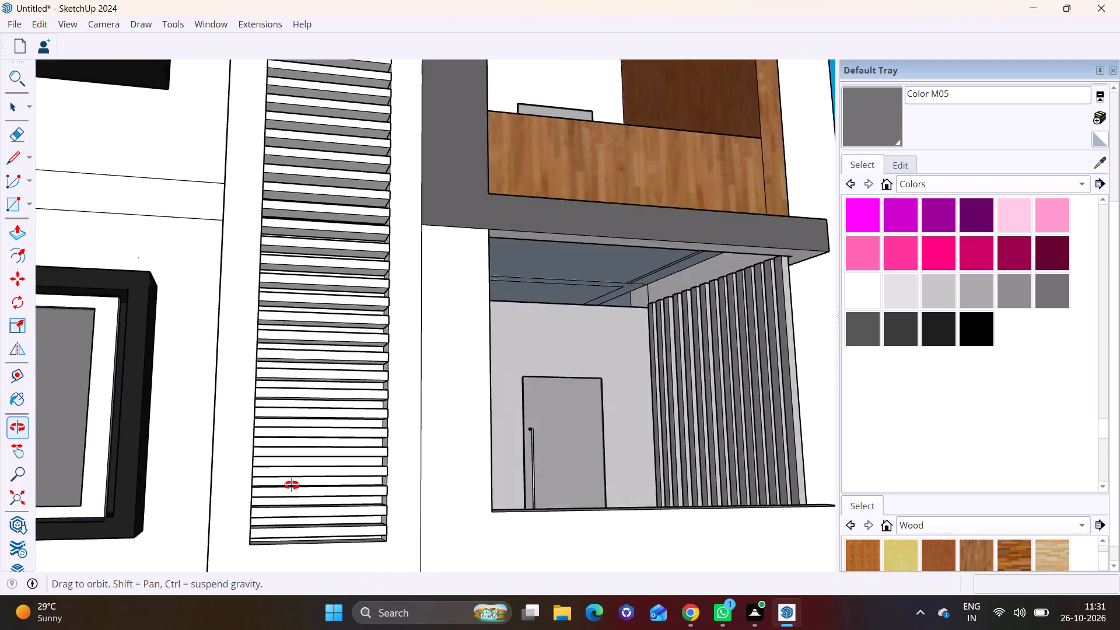
{"action": "middle_click_drag", "start_coordinate": [292, 485], "coordinate": [253, 481]}
{"action": "scroll", "coordinate": [467, 445], "scroll_direction": "down", "scroll_amount": 11}
{"action": "middle_click_drag", "start_coordinate": [505, 437], "coordinate": [467, 455], "text": "shift"}
{"action": "scroll", "coordinate": [499, 439], "scroll_direction": "up", "scroll_amount": 1, "text": "shift"}
{"action": "middle_click_drag", "start_coordinate": [470, 456], "coordinate": [264, 490]}
{"action": "scroll", "coordinate": [463, 453], "scroll_direction": "down", "scroll_amount": 2}
{"action": "middle_click_drag", "start_coordinate": [551, 460], "coordinate": [450, 460]}
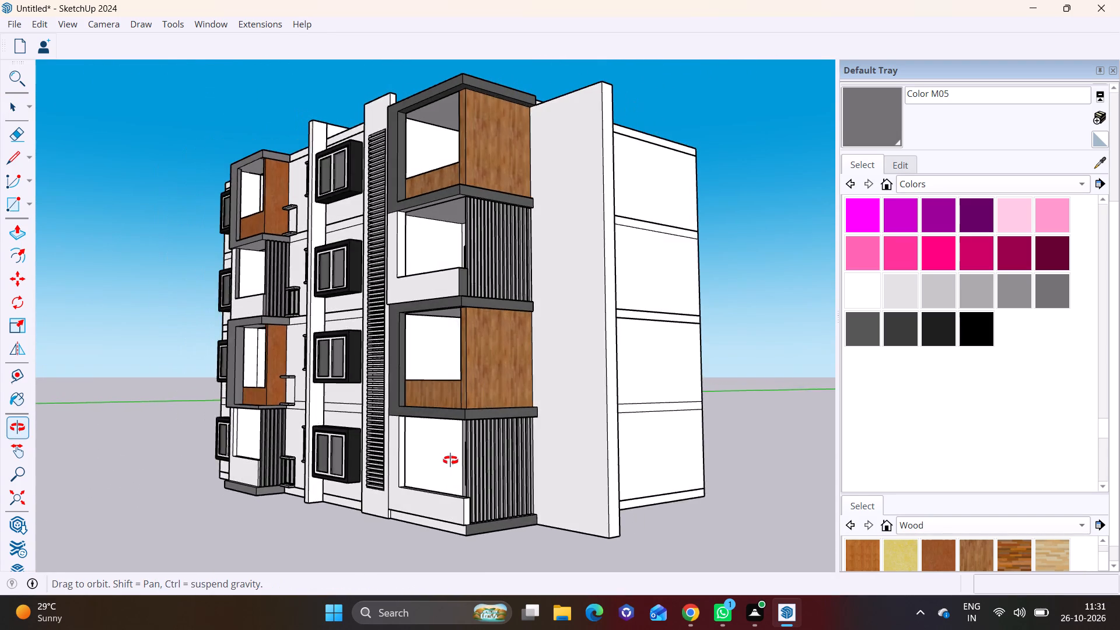
{"action": "middle_click_drag", "start_coordinate": [450, 460], "coordinate": [515, 461]}
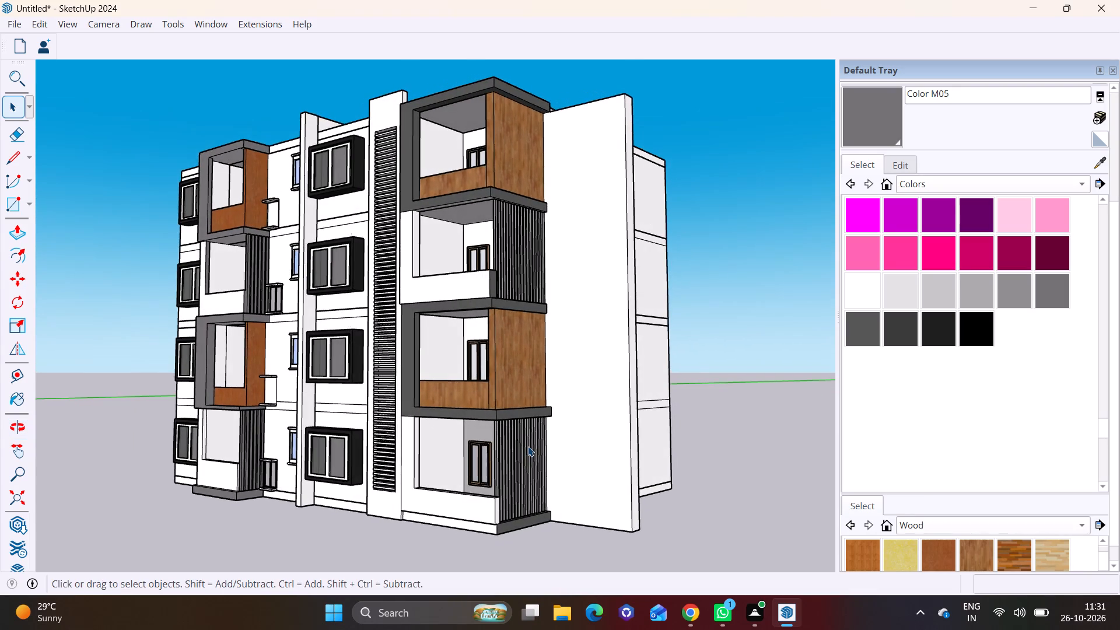
{"action": "scroll", "coordinate": [528, 446], "scroll_direction": "up", "scroll_amount": 2}
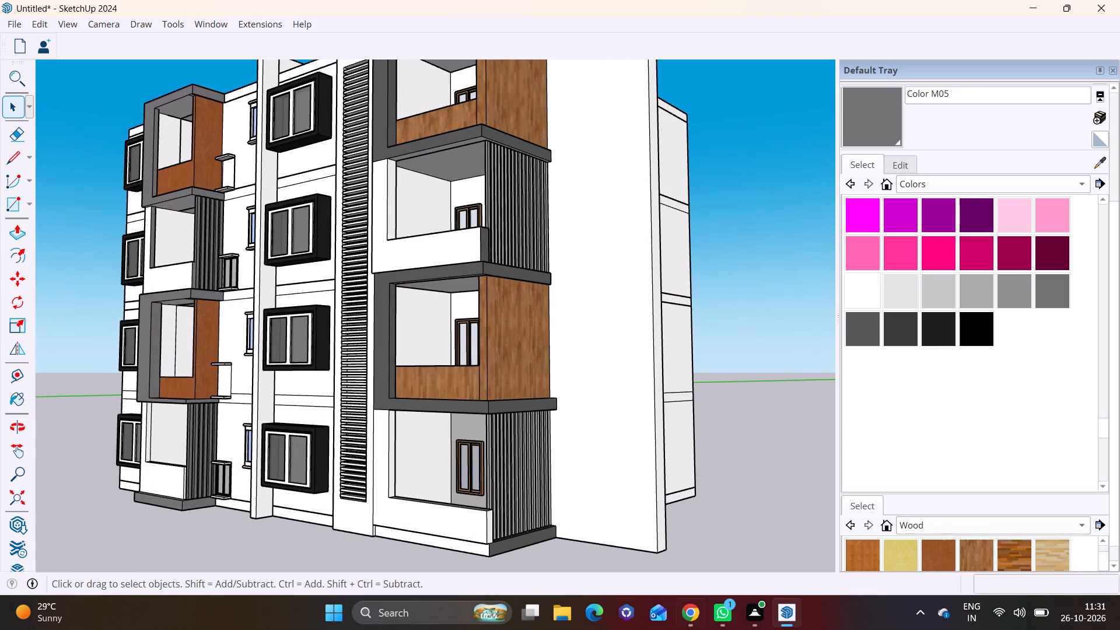
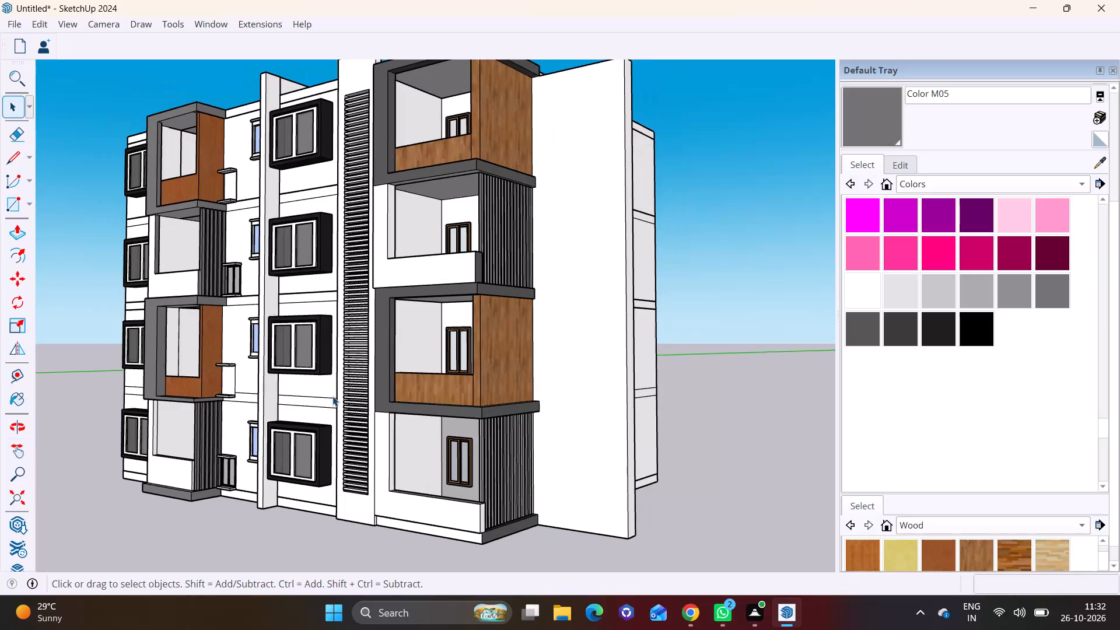
Draw an upright rectangle about 1' 9 7/16" by 6' 8 15/16" on the blank white side wall beside the top timber-clad balcony.
{"action": "middle_click_drag", "start_coordinate": [429, 409], "coordinate": [235, 435], "text": "shift"}
{"action": "middle_click_drag", "start_coordinate": [336, 380], "coordinate": [337, 474], "text": "shift"}
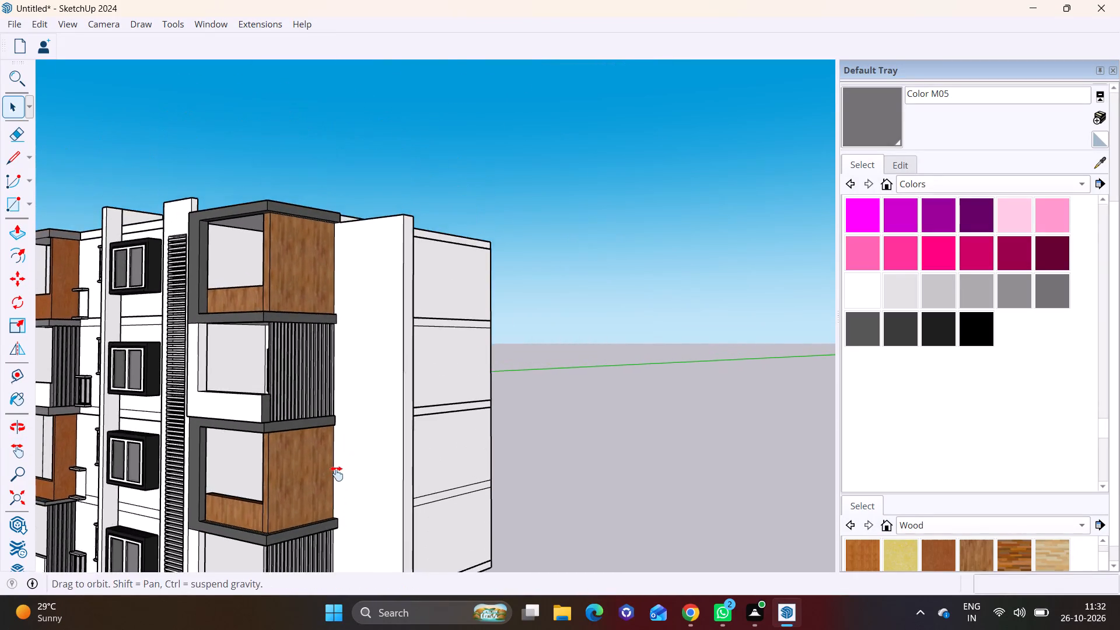
{"action": "middle_click_drag", "start_coordinate": [337, 474], "coordinate": [339, 468], "text": "shift"}
{"action": "scroll", "coordinate": [359, 402], "scroll_direction": "up", "scroll_amount": 3}
{"action": "left_click", "coordinate": [29, 199]}
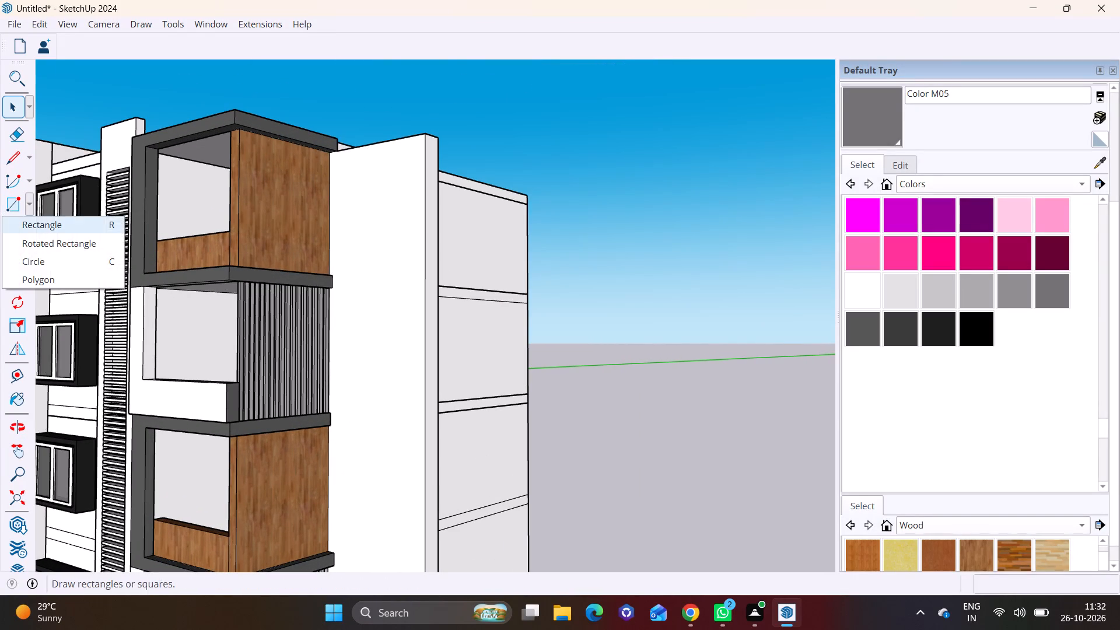
{"action": "left_click", "coordinate": [39, 225]}
{"action": "scroll", "coordinate": [325, 269], "scroll_direction": "up", "scroll_amount": 3}
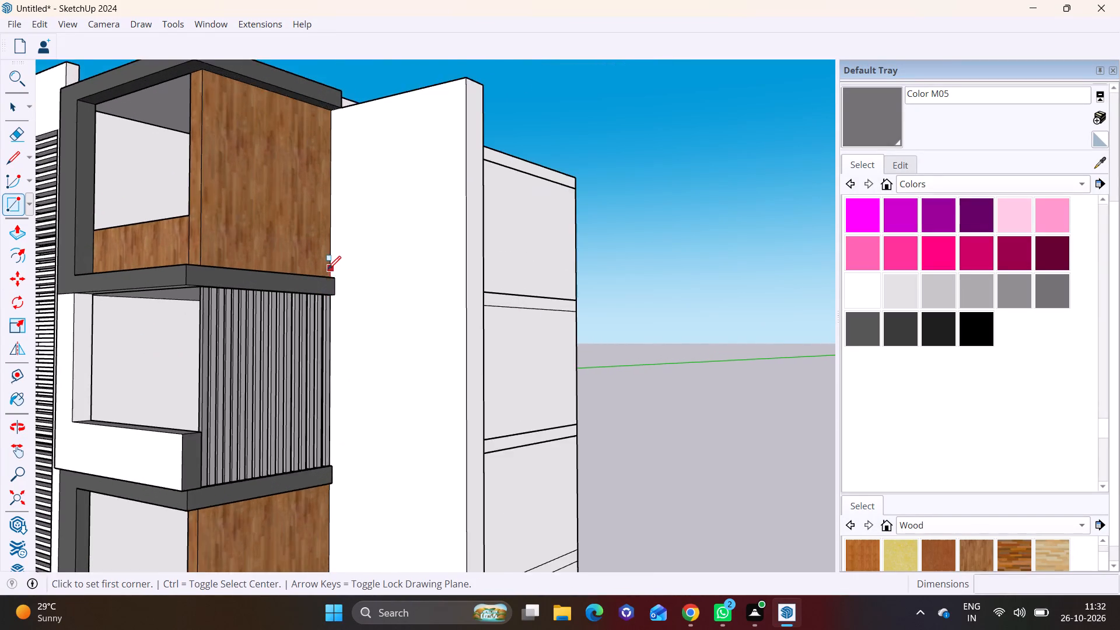
{"action": "scroll", "coordinate": [328, 269], "scroll_direction": "up", "scroll_amount": 2}
{"action": "left_click", "coordinate": [355, 263]}
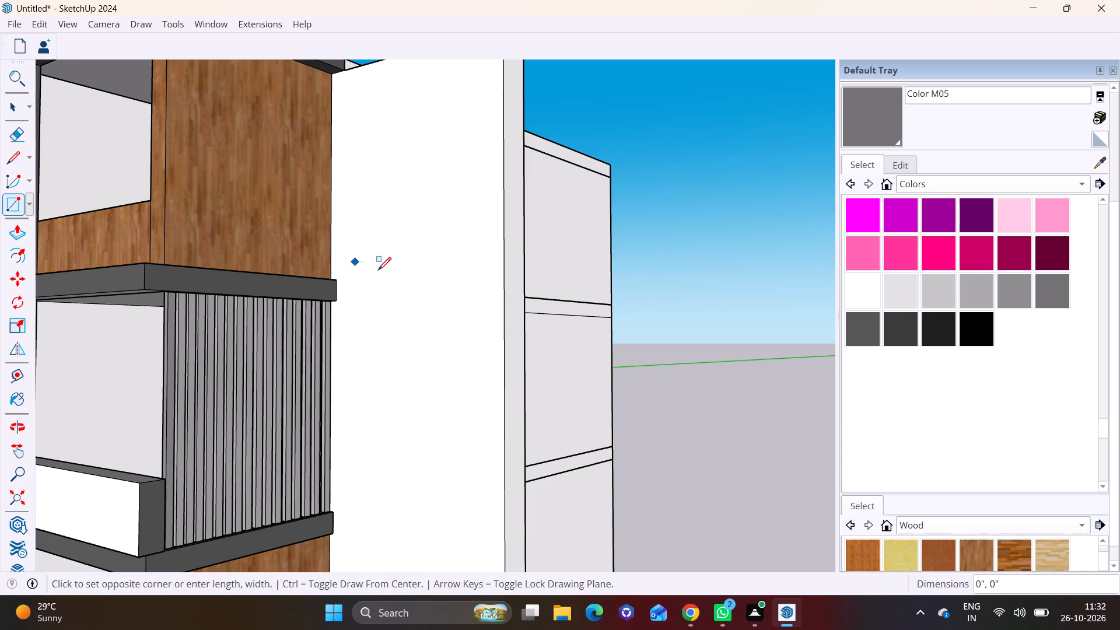
{"action": "left_click", "coordinate": [384, 113]}
Select the new rectangle's face with its edges and make it a group.
{"action": "left_click", "coordinate": [16, 107]}
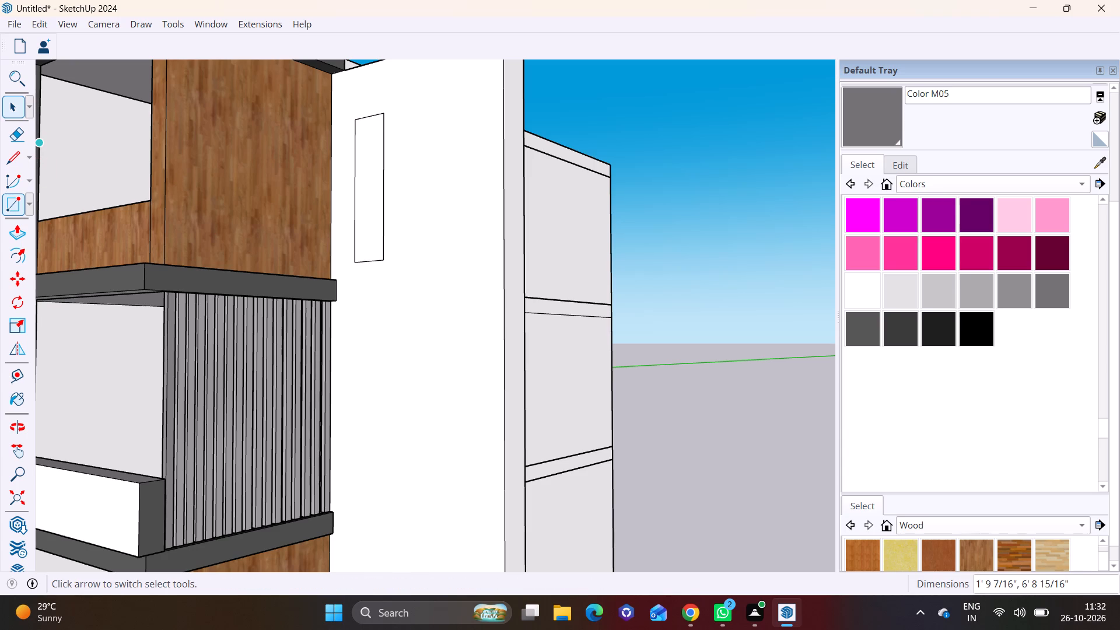
{"action": "left_click", "coordinate": [381, 244]}
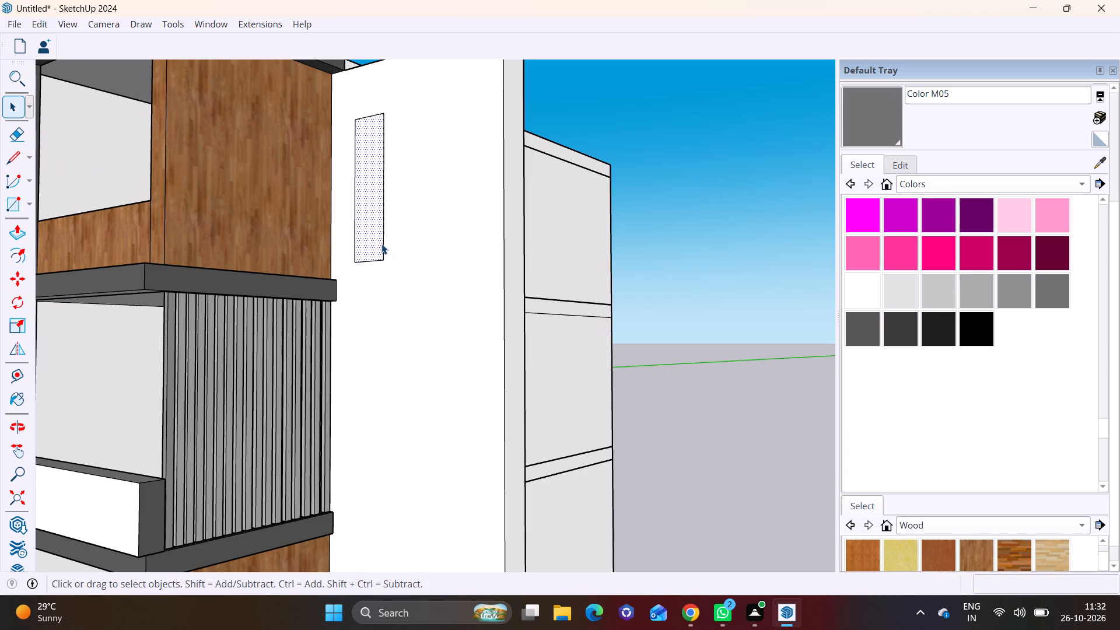
{"action": "double_click", "coordinate": [383, 244]}
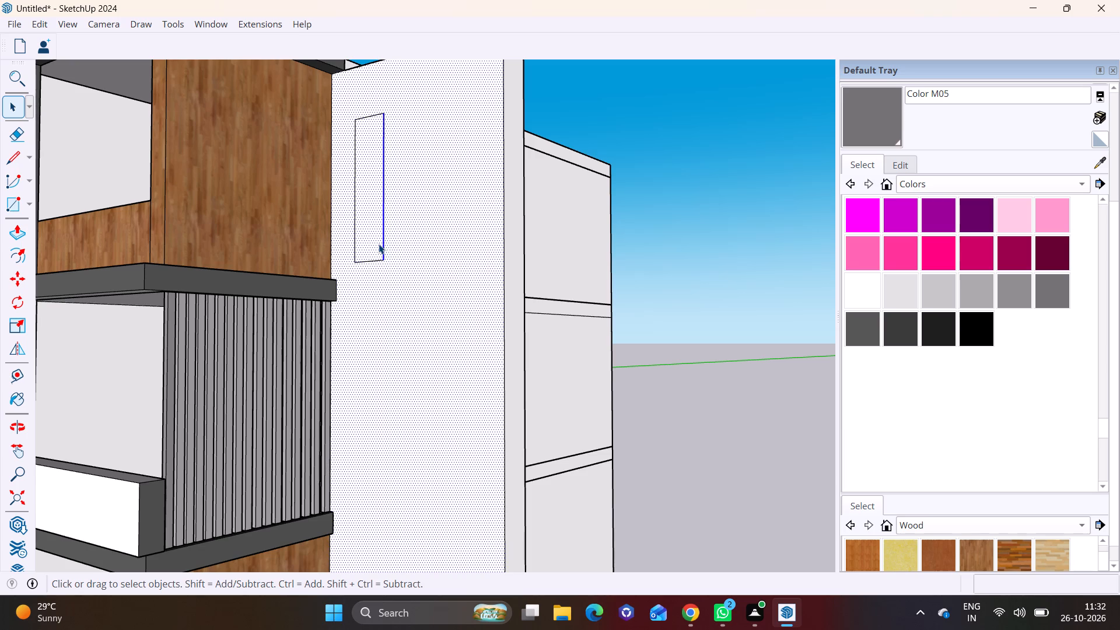
{"action": "double_click", "coordinate": [379, 244]}
{"action": "left_click", "coordinate": [829, 337]}
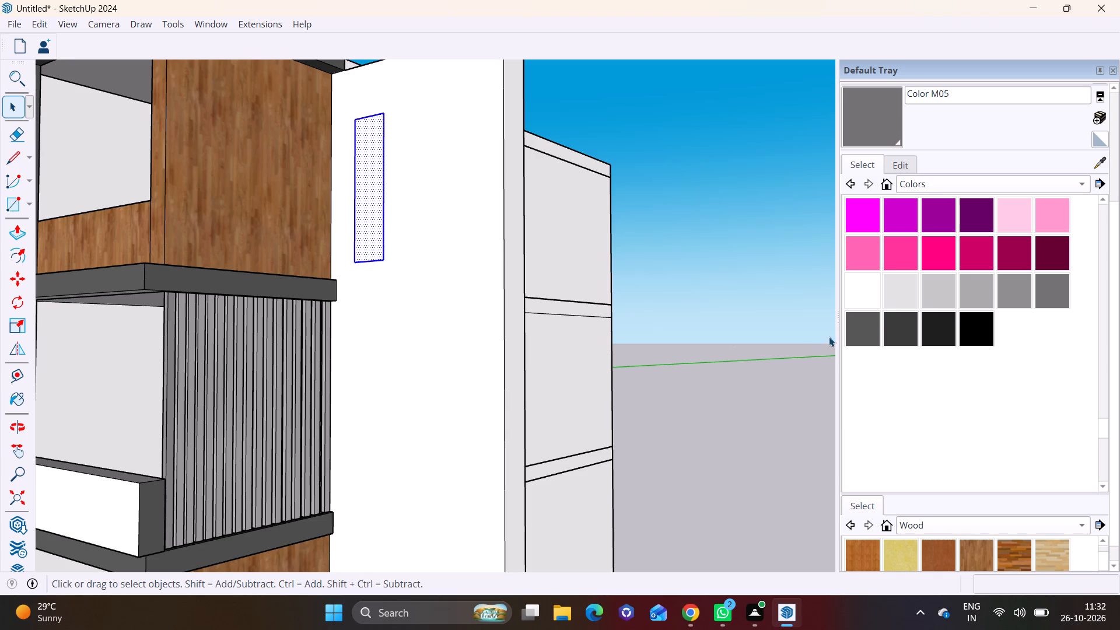
{"action": "double_click", "coordinate": [370, 230]}
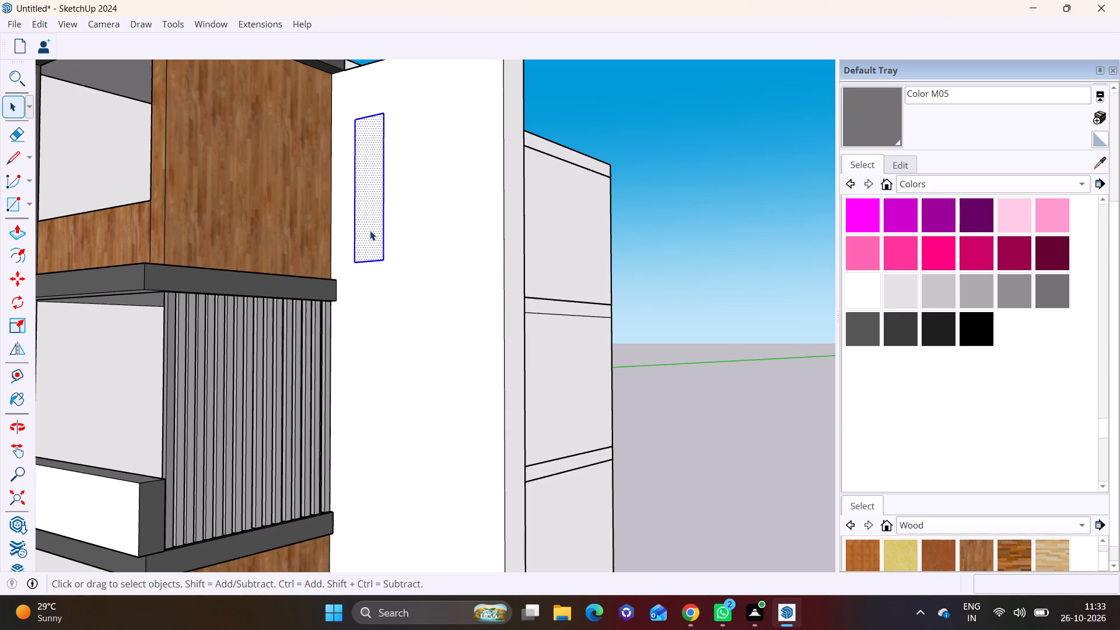
{"action": "right_click", "coordinate": [370, 230]}
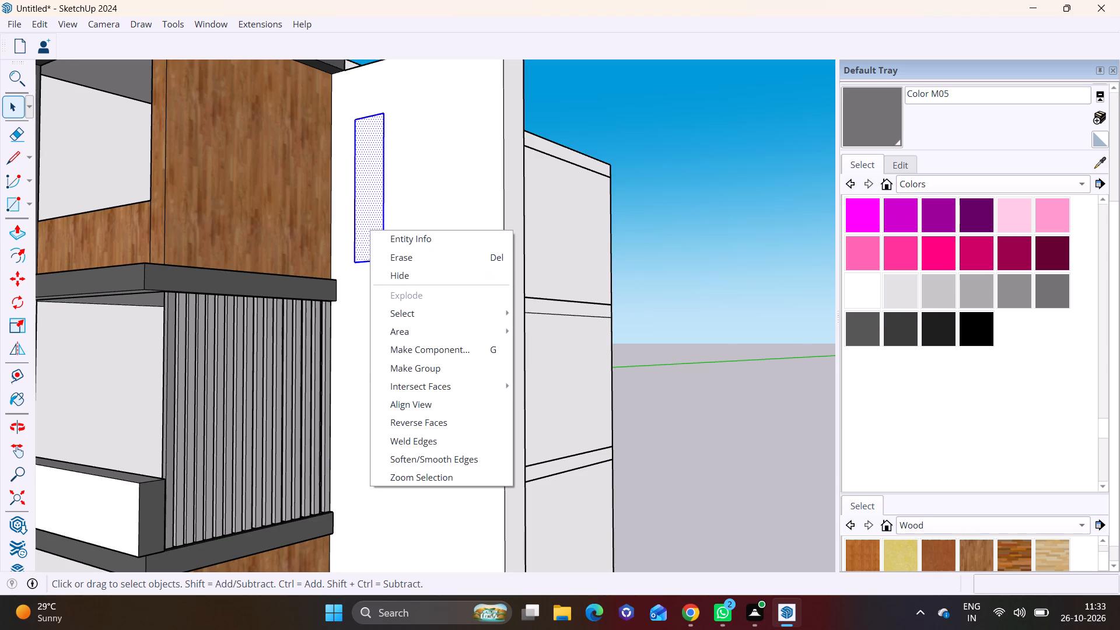
{"action": "left_click", "coordinate": [407, 371]}
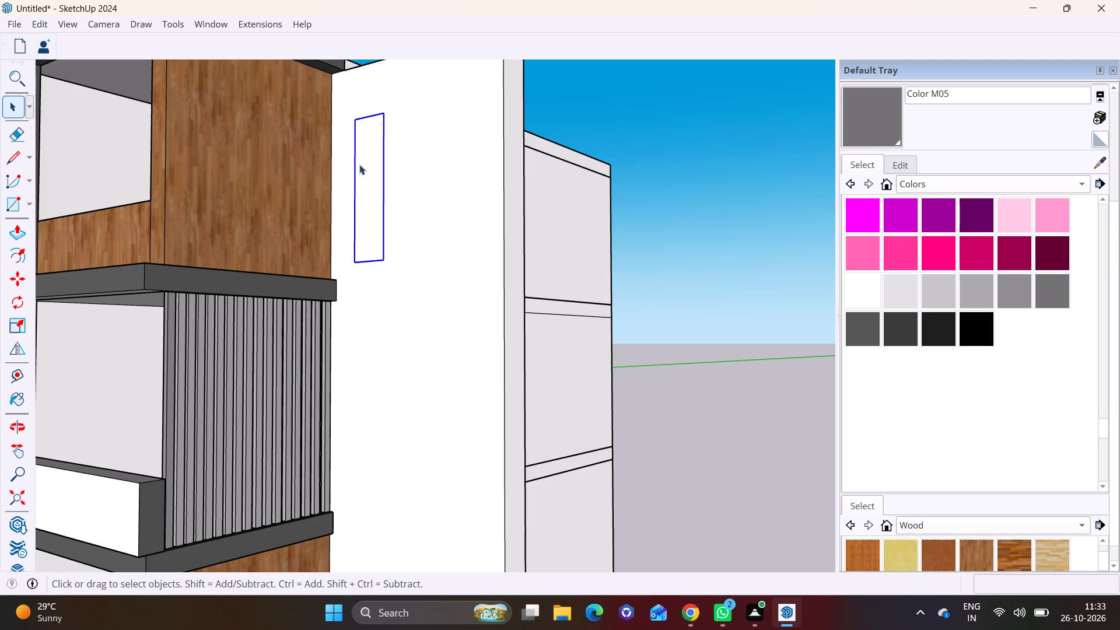
Copy the grouped rectangle about 11' 1" down the side wall, beside the upper louvred balcony.
{"action": "key", "text": "m"}
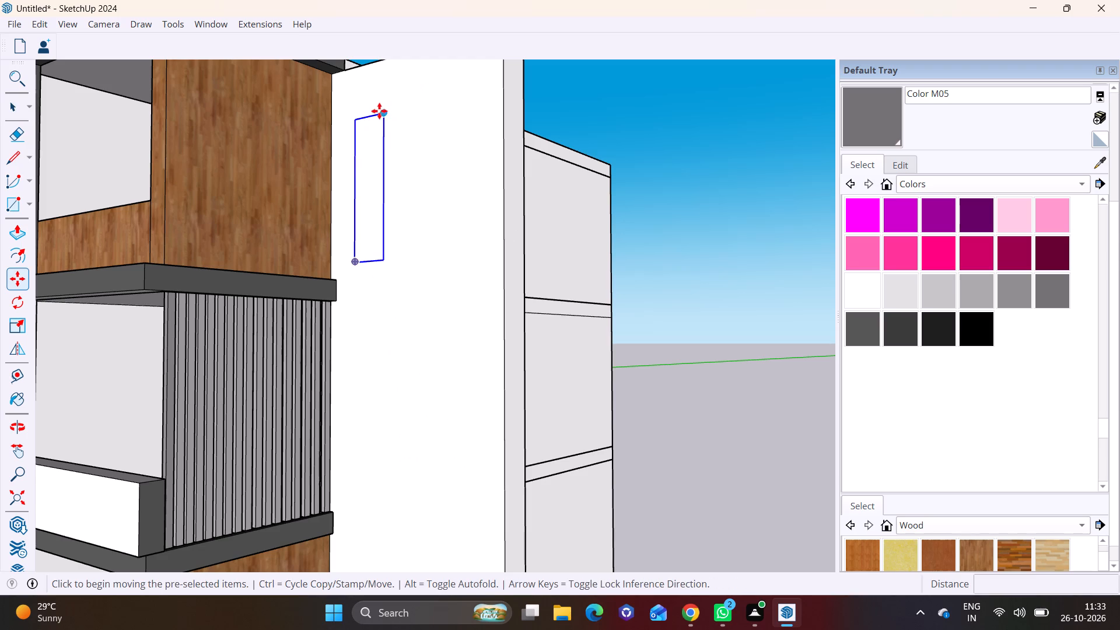
{"action": "left_click", "coordinate": [385, 111]}
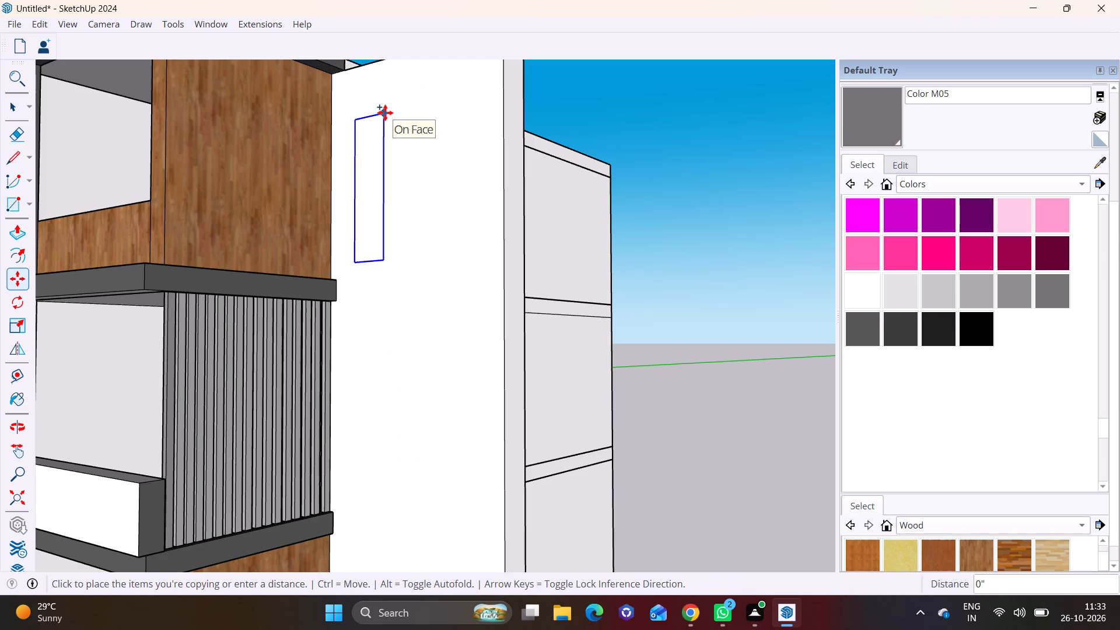
{"action": "left_click", "coordinate": [385, 113]}
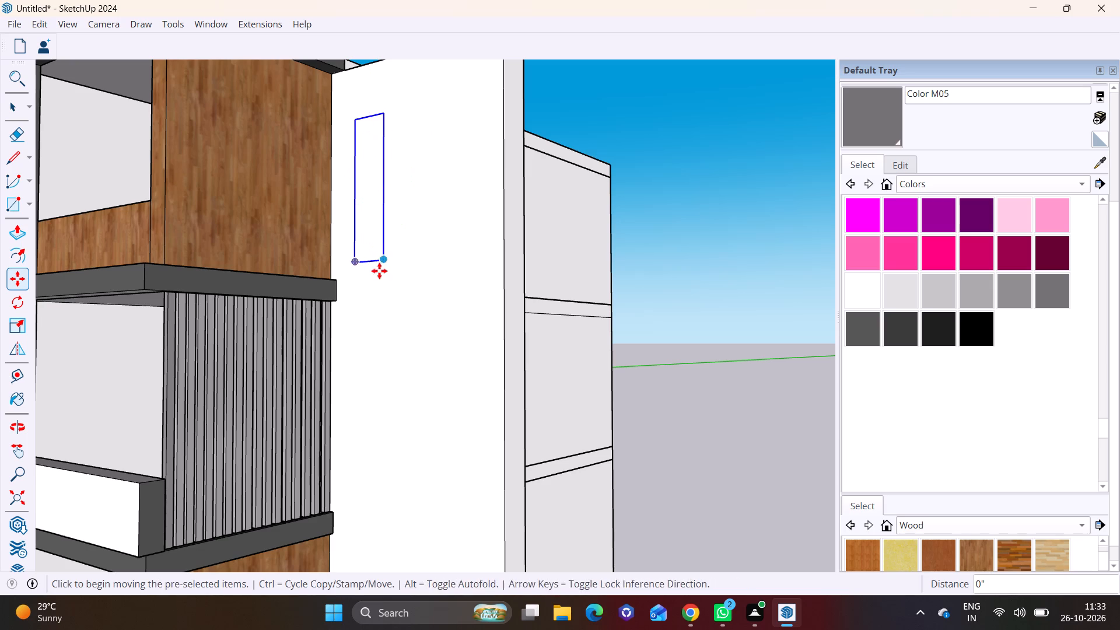
{"action": "key", "text": "space"}
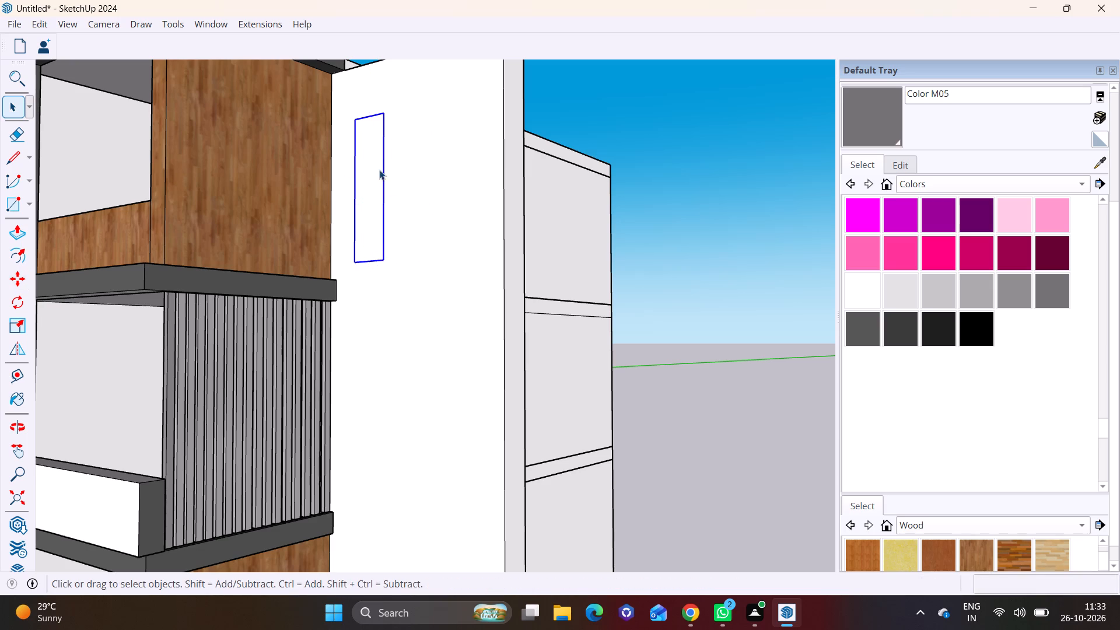
{"action": "key", "text": "m"}
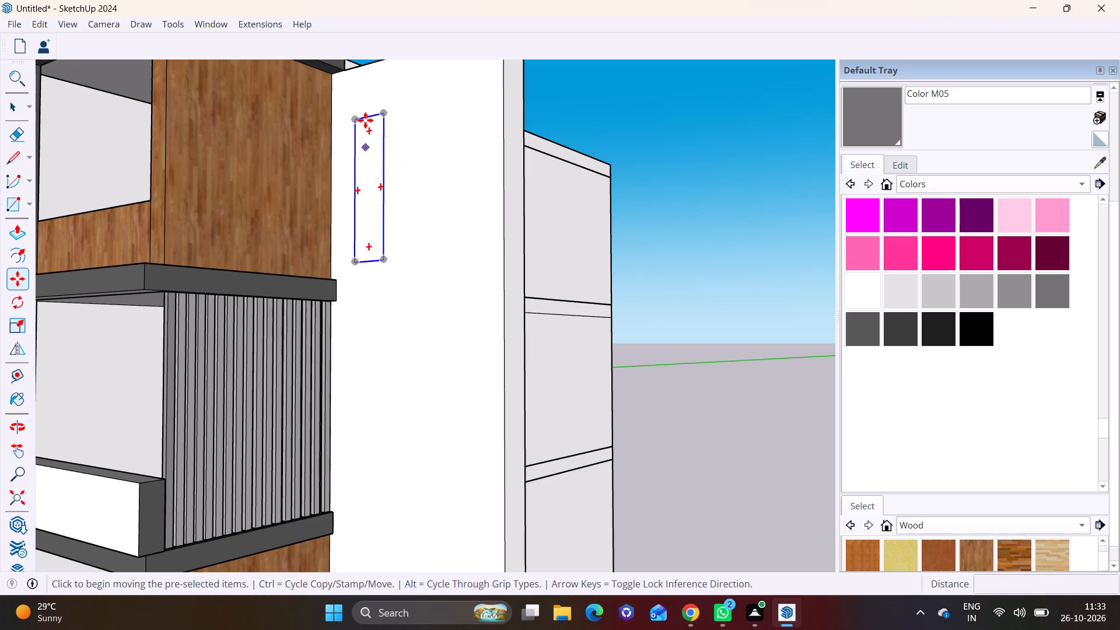
{"action": "left_click", "coordinate": [381, 113]}
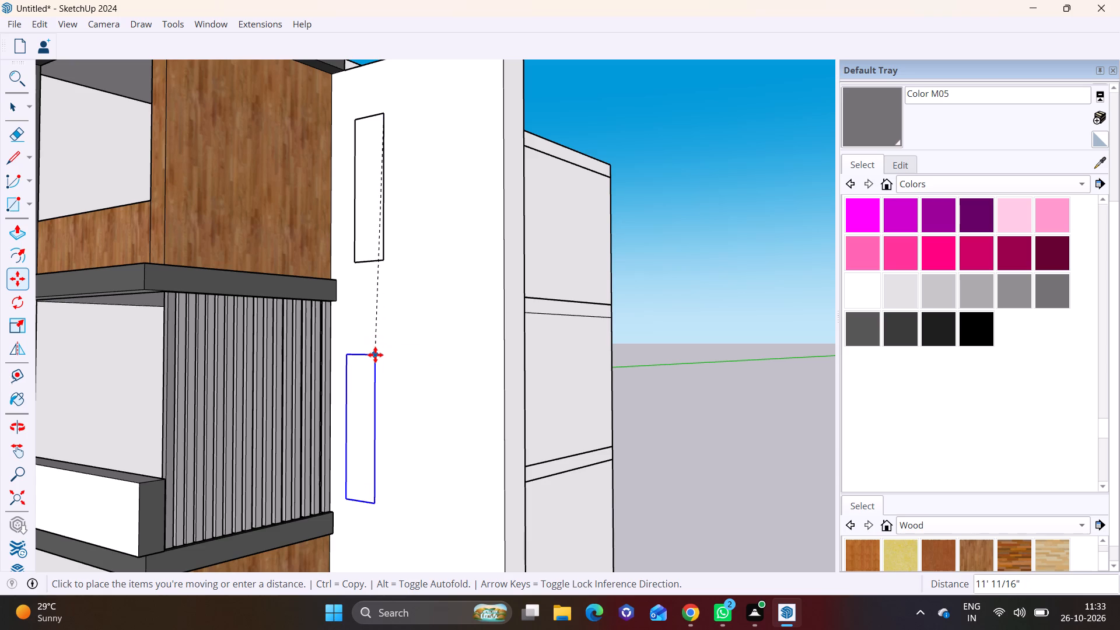
{"action": "left_click", "coordinate": [379, 353]}
Copy the rectangle group about 10' 4" further down the side wall, beside the lower timber-clad balcony.
{"action": "scroll", "coordinate": [408, 363], "scroll_direction": "down", "scroll_amount": 3}
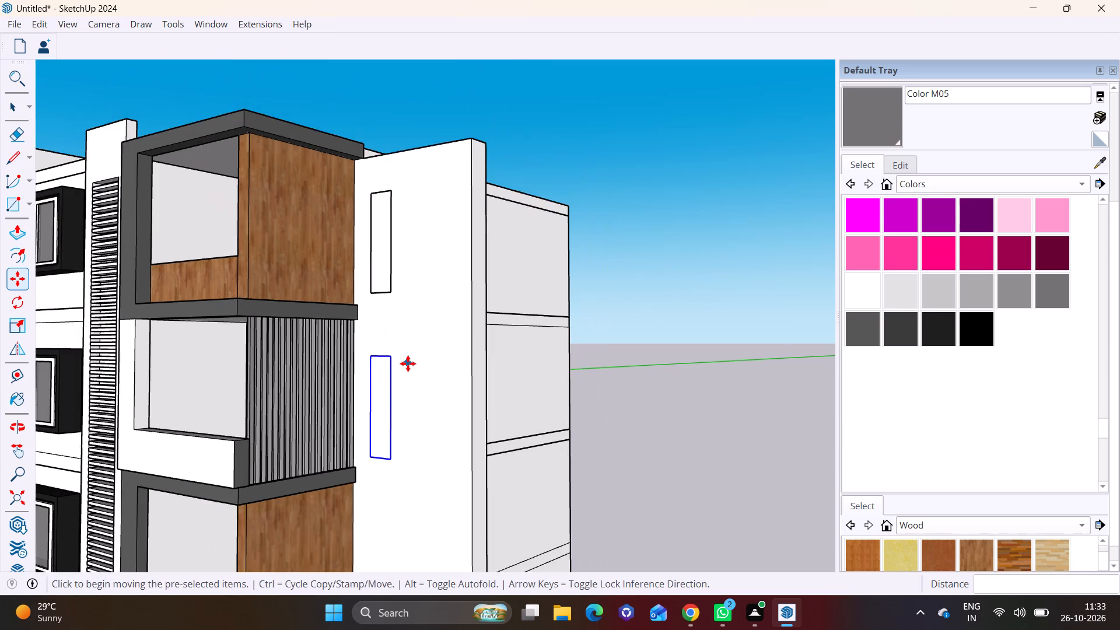
{"action": "scroll", "coordinate": [408, 363], "scroll_direction": "down", "scroll_amount": 7}
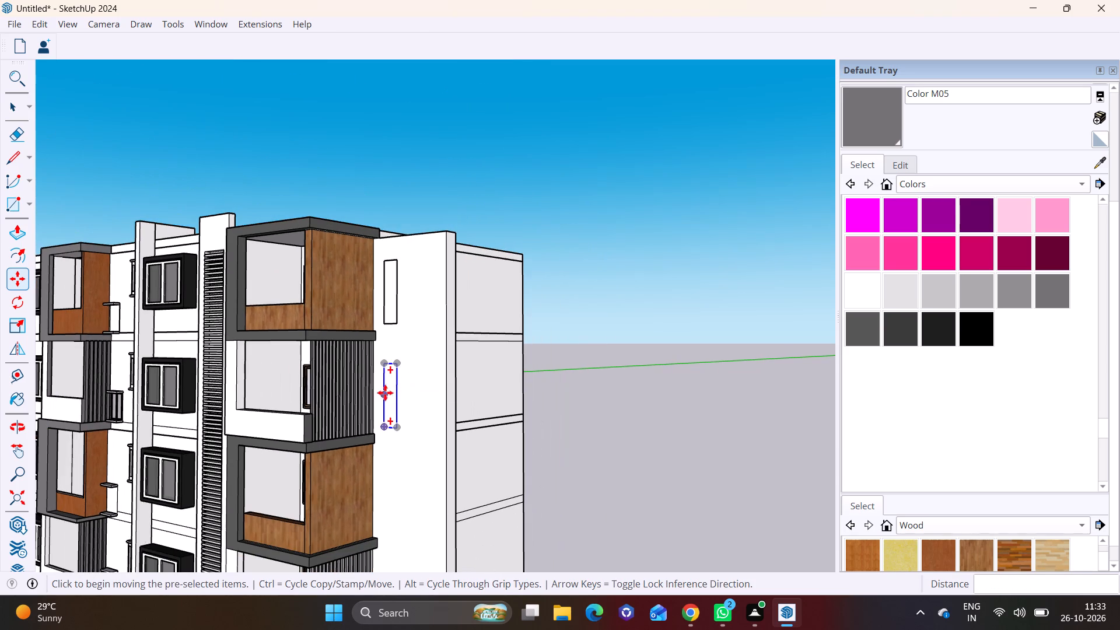
{"action": "middle_click_drag", "start_coordinate": [384, 392], "coordinate": [394, 134]}
{"action": "scroll", "coordinate": [411, 120], "scroll_direction": "up", "scroll_amount": 1}
{"action": "left_click", "coordinate": [405, 101]}
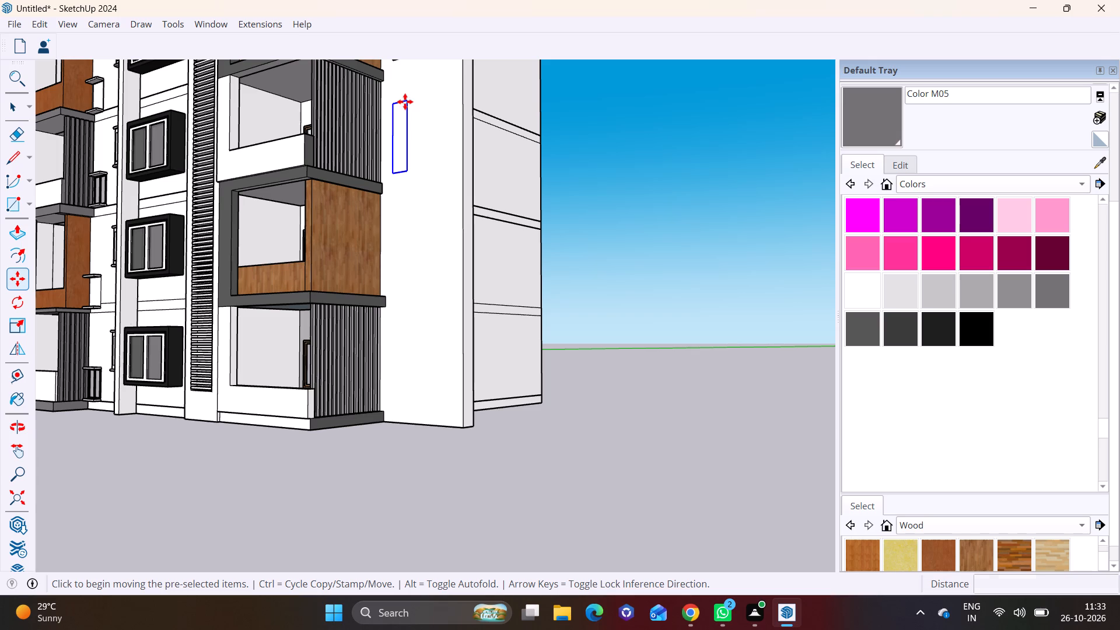
{"action": "left_click", "coordinate": [405, 101]}
{"action": "middle_click_drag", "start_coordinate": [392, 138], "coordinate": [371, 160]}
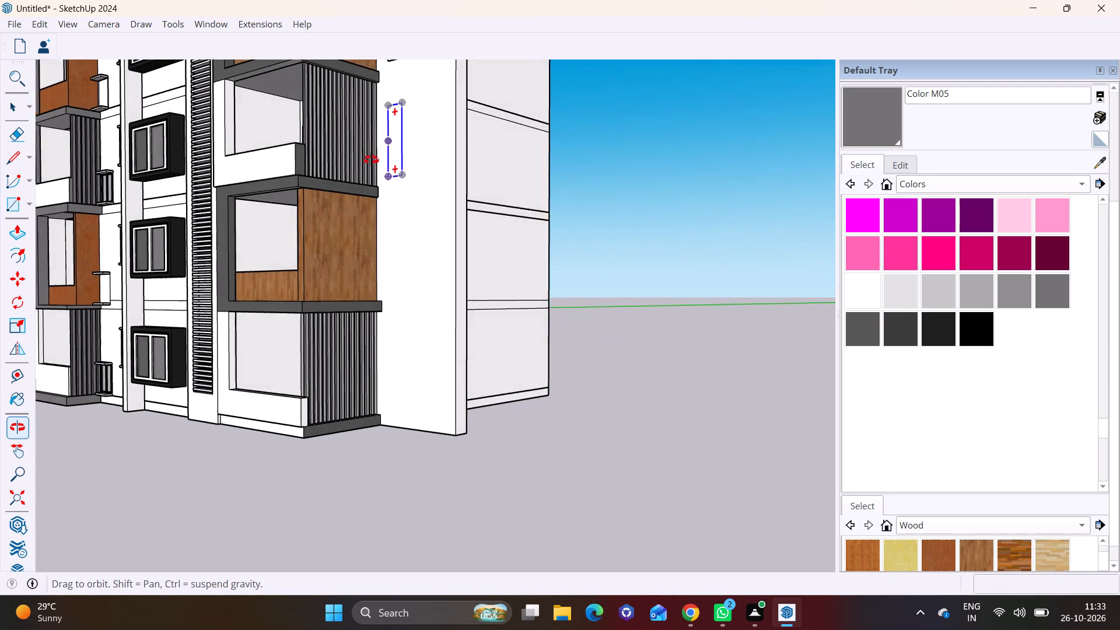
{"action": "middle_click_drag", "start_coordinate": [371, 160], "coordinate": [397, 163]}
{"action": "left_click", "coordinate": [406, 103]}
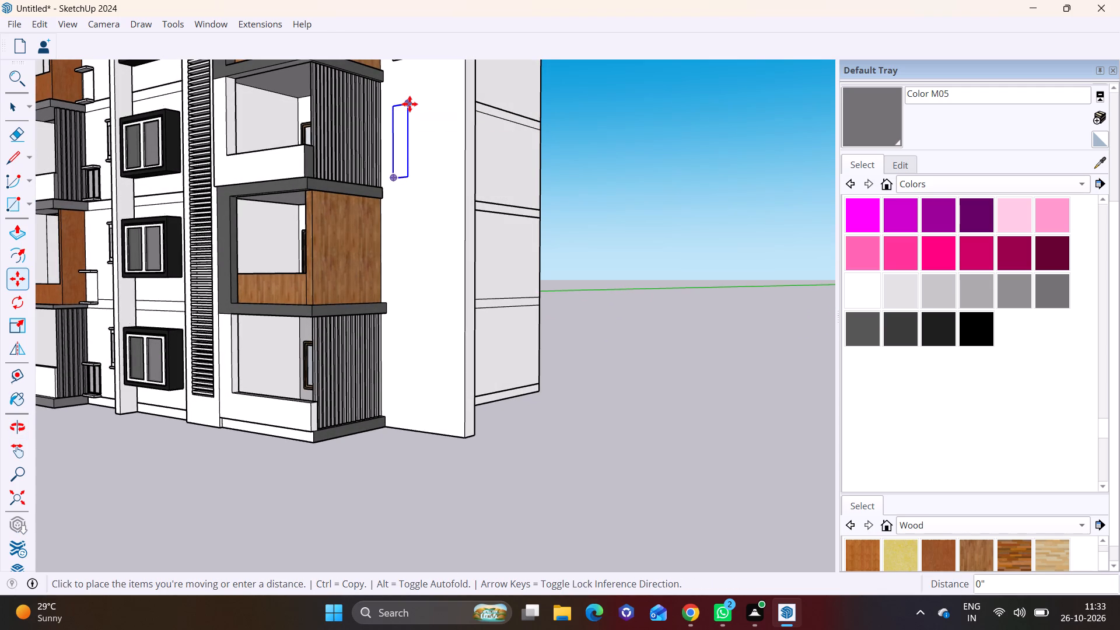
{"action": "left_click", "coordinate": [409, 104]}
{"action": "left_click", "coordinate": [412, 104]}
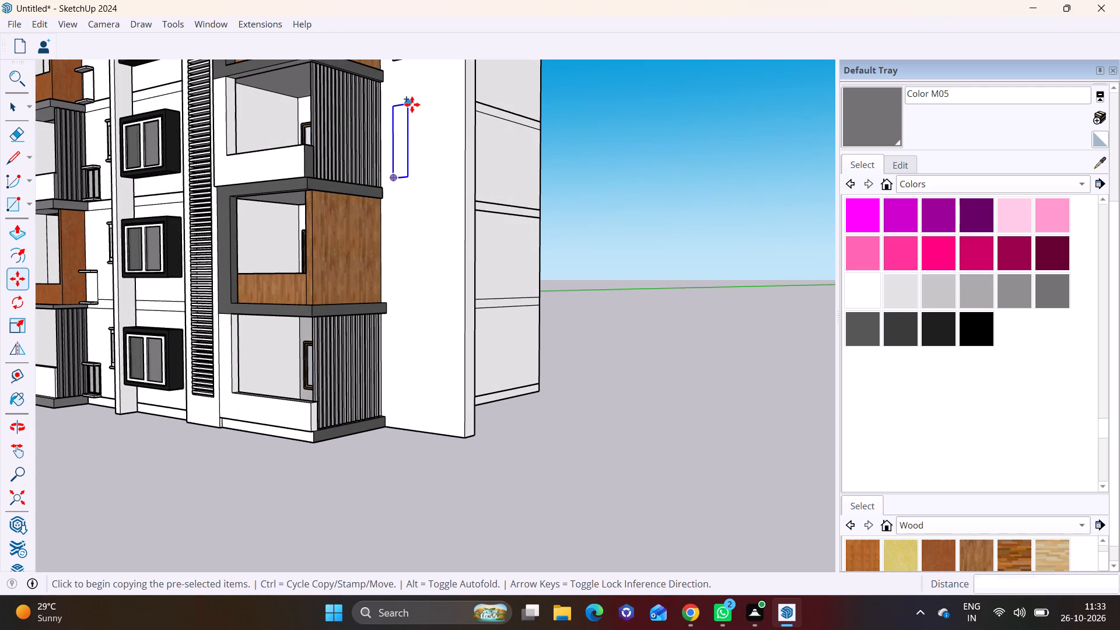
{"action": "scroll", "coordinate": [407, 201], "scroll_direction": "up", "scroll_amount": 2}
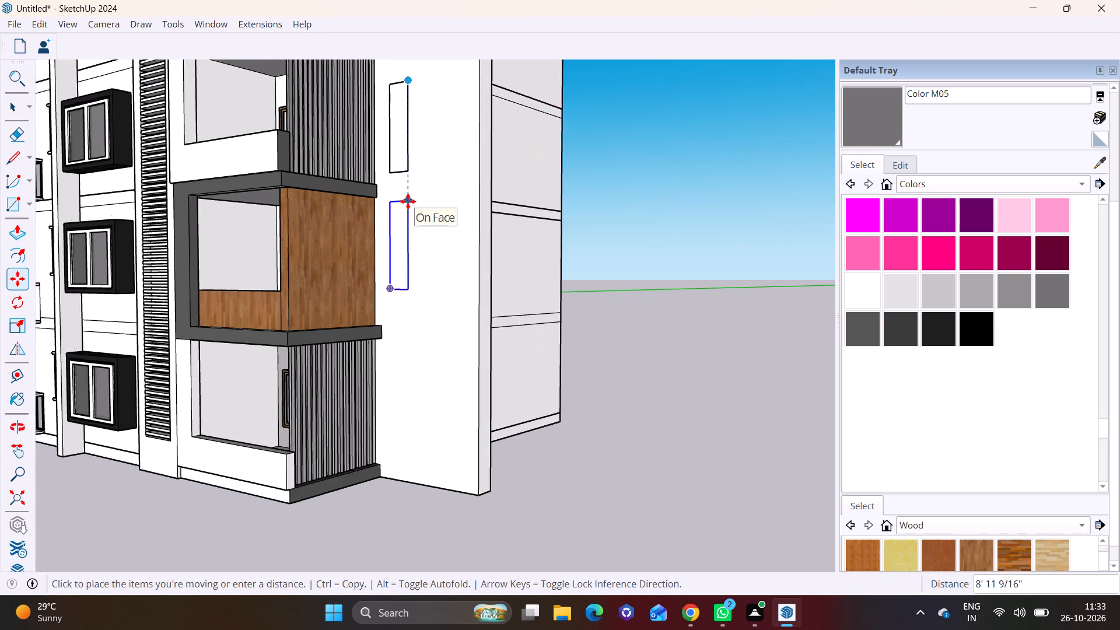
{"action": "scroll", "coordinate": [408, 201], "scroll_direction": "up", "scroll_amount": 4}
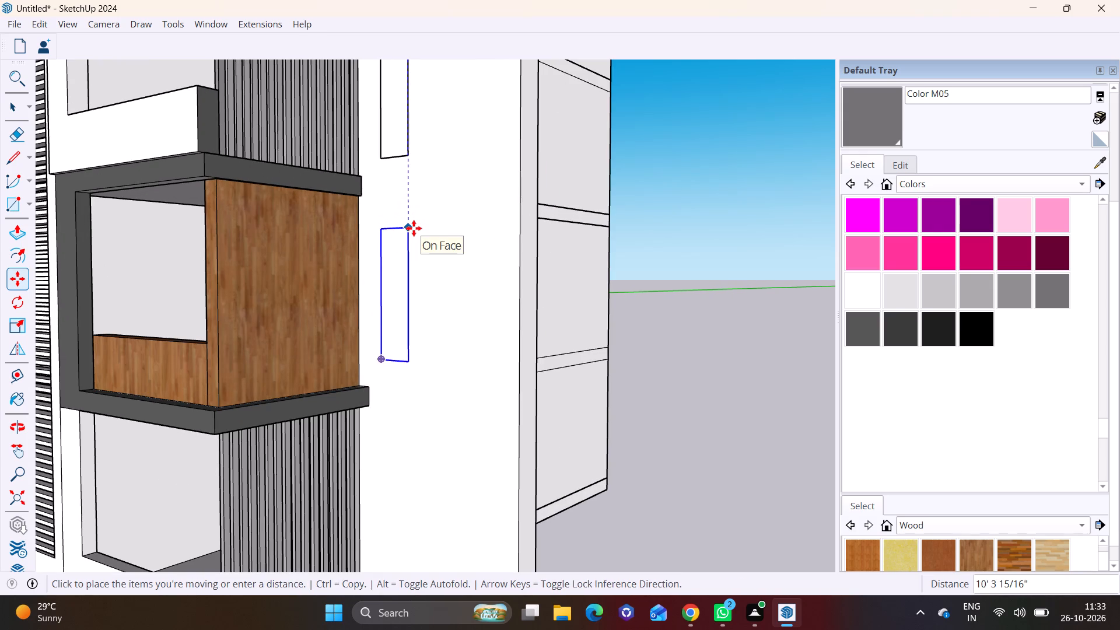
{"action": "left_click", "coordinate": [414, 228]}
Copy the rectangle group about 11' 2" down to the lowest floor, beside the lowest louvred balcony.
{"action": "scroll", "coordinate": [429, 321], "scroll_direction": "down", "scroll_amount": 5}
{"action": "left_click", "coordinate": [411, 272]}
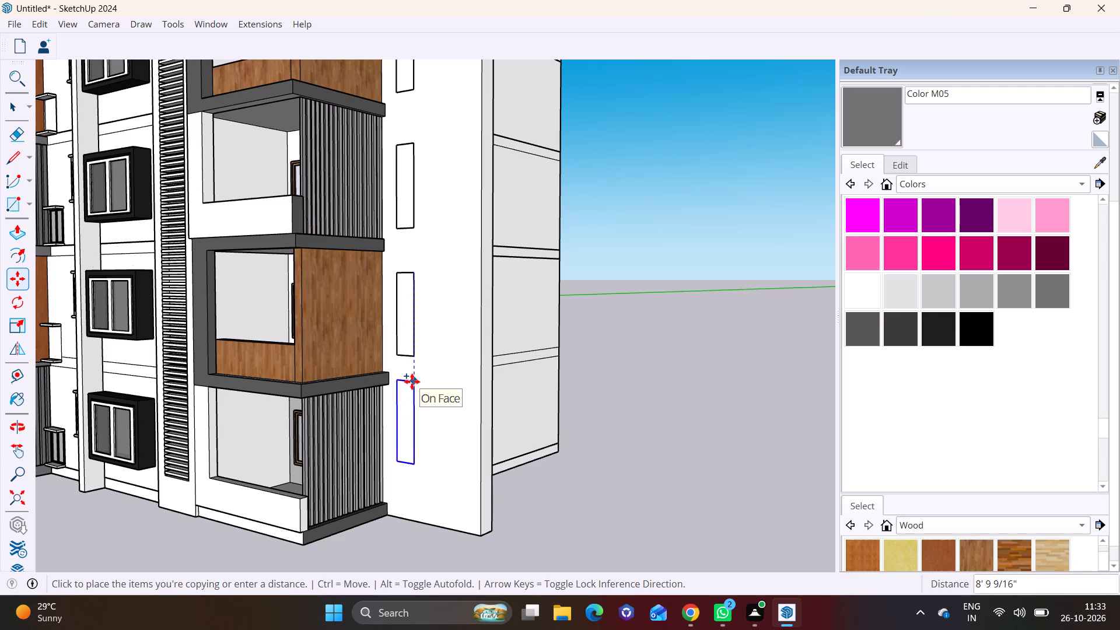
{"action": "left_click", "coordinate": [414, 411]}
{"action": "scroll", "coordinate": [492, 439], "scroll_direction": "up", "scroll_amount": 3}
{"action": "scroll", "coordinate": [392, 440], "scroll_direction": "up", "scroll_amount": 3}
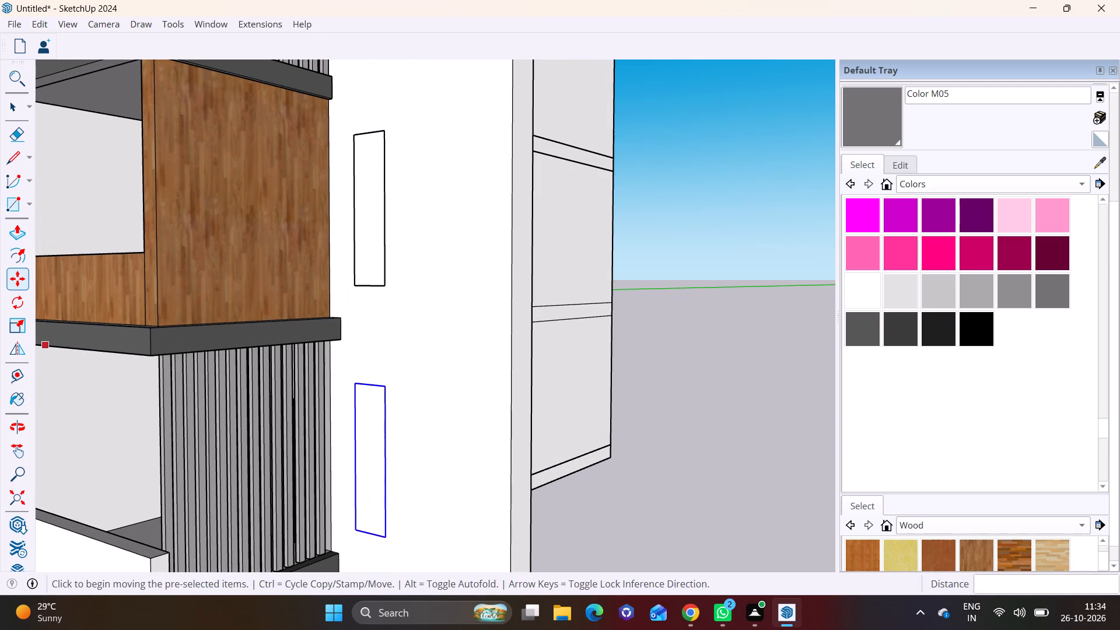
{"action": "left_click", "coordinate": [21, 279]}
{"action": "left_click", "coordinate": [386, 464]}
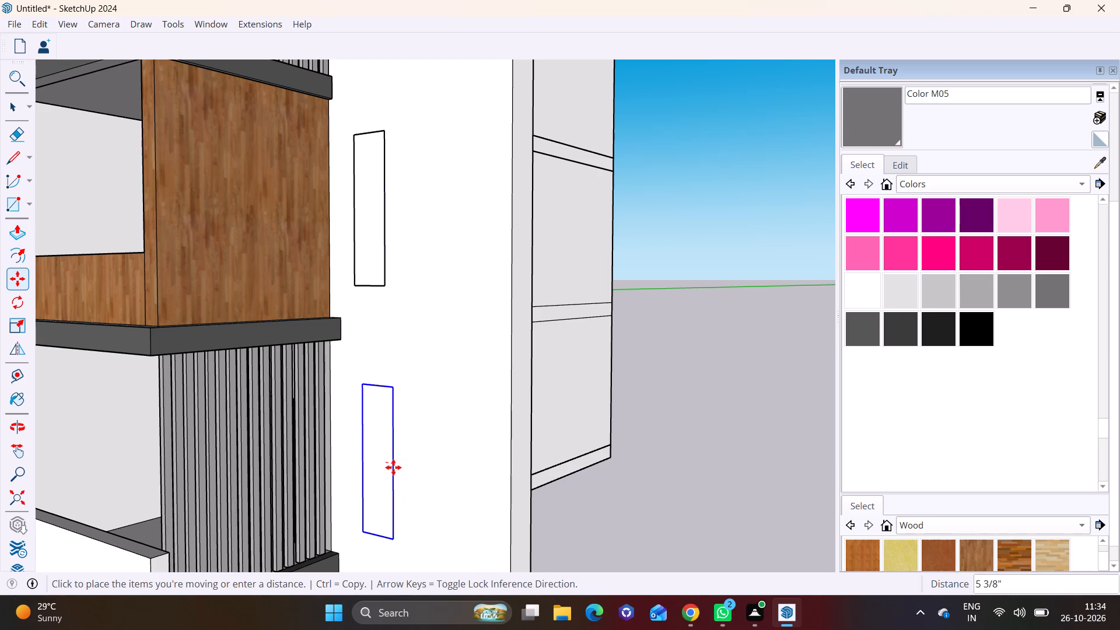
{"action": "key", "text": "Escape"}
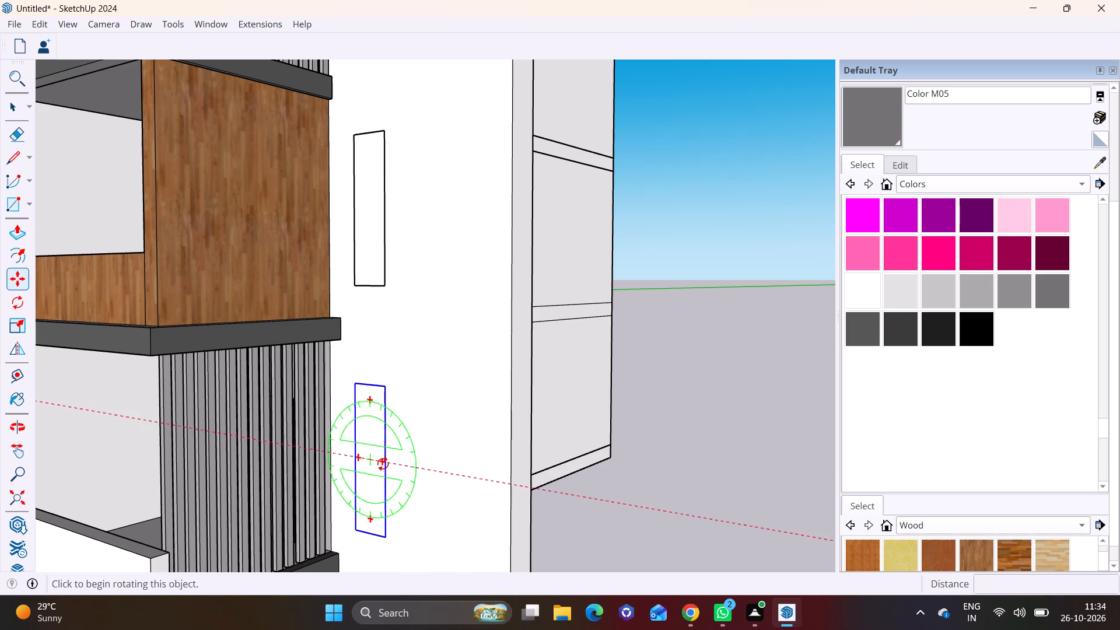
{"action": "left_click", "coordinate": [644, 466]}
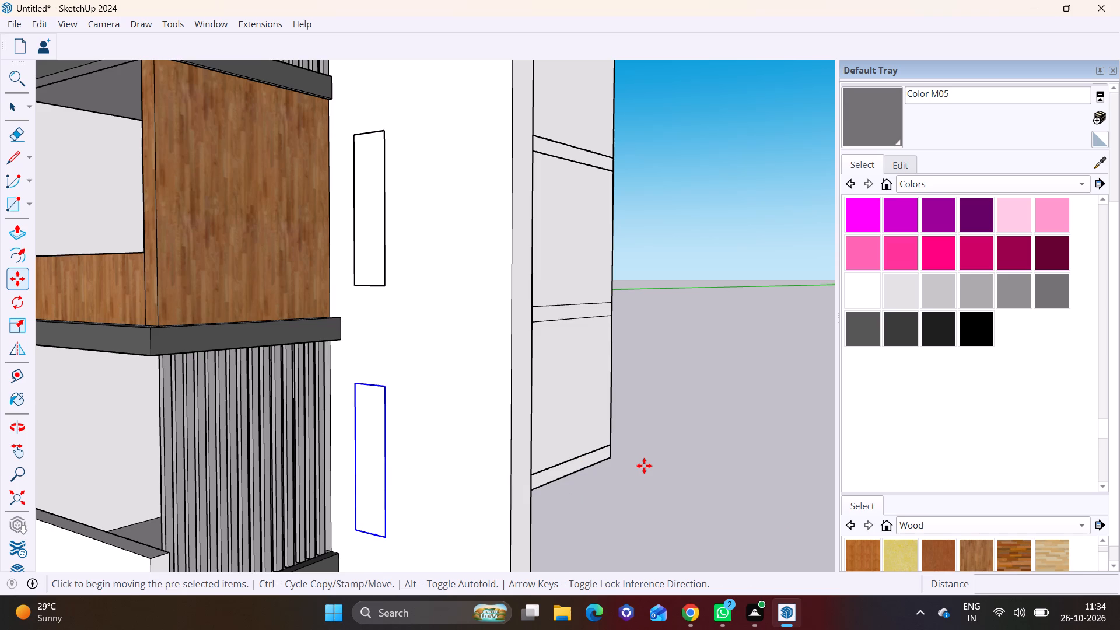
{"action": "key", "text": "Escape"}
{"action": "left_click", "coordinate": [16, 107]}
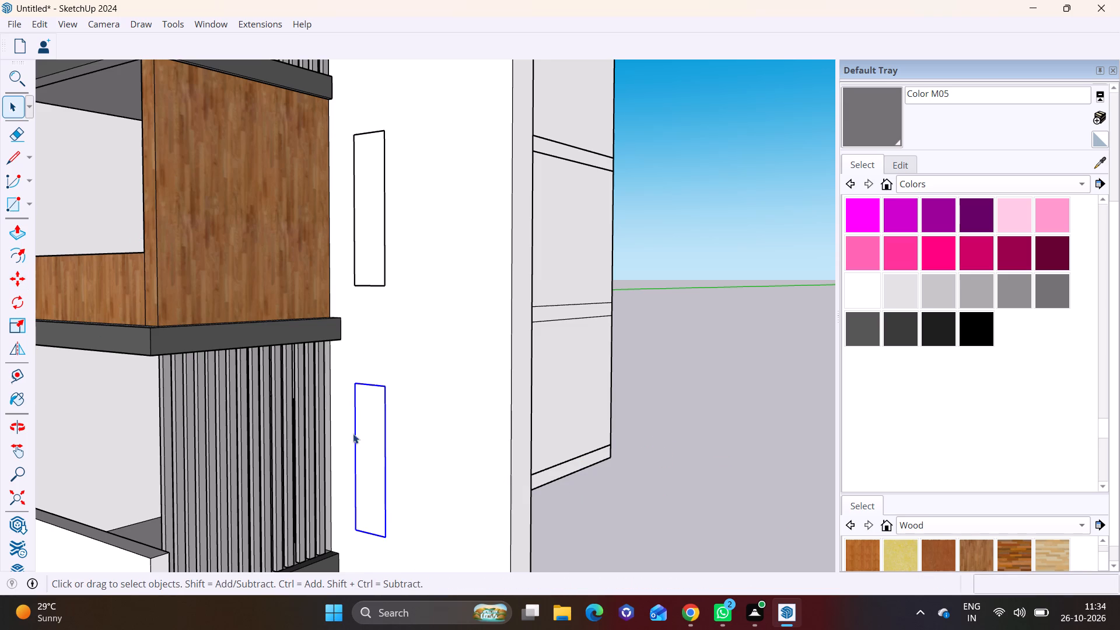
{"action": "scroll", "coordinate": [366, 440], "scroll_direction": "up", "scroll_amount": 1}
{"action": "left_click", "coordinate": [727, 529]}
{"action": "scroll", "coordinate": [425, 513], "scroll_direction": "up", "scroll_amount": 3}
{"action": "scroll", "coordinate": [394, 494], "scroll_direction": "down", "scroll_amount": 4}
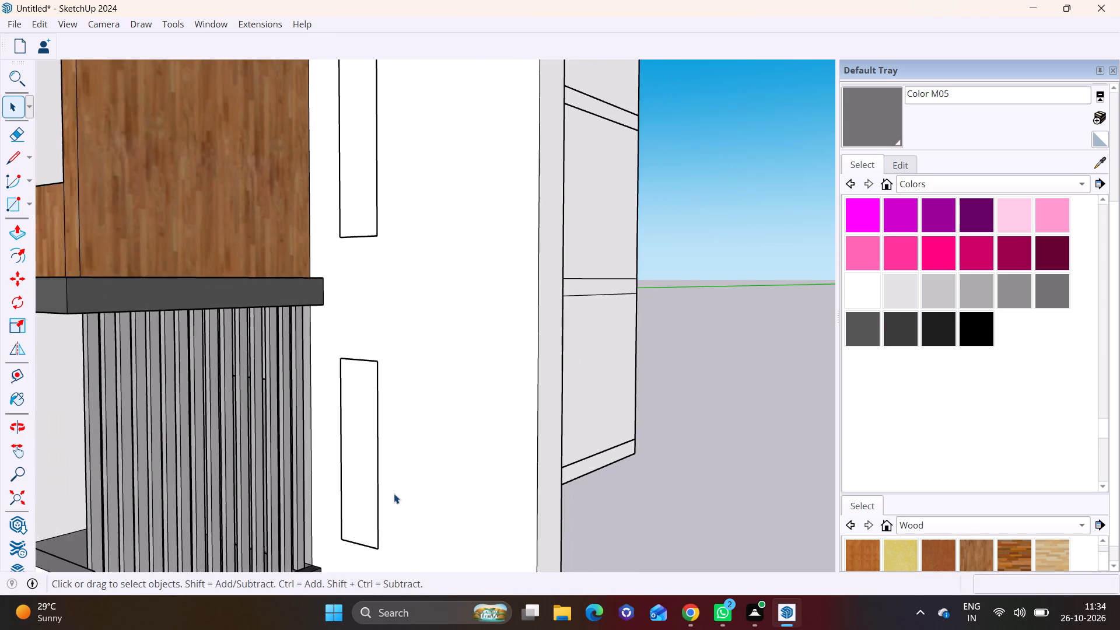
Widen the lowest rectangle group on the side wall by moving its outer vertical edge 1' away from the balconies.
{"action": "scroll", "coordinate": [394, 494], "scroll_direction": "down", "scroll_amount": 2}
{"action": "middle_click_drag", "start_coordinate": [395, 493], "coordinate": [384, 489]}
{"action": "left_click", "coordinate": [381, 457]}
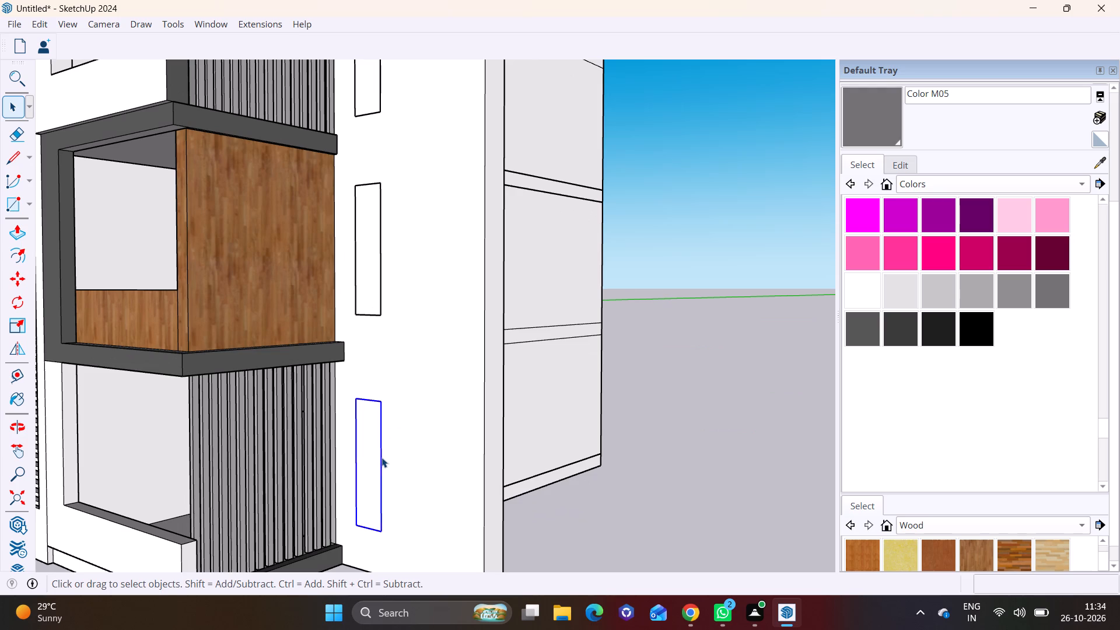
{"action": "left_click", "coordinate": [599, 502]}
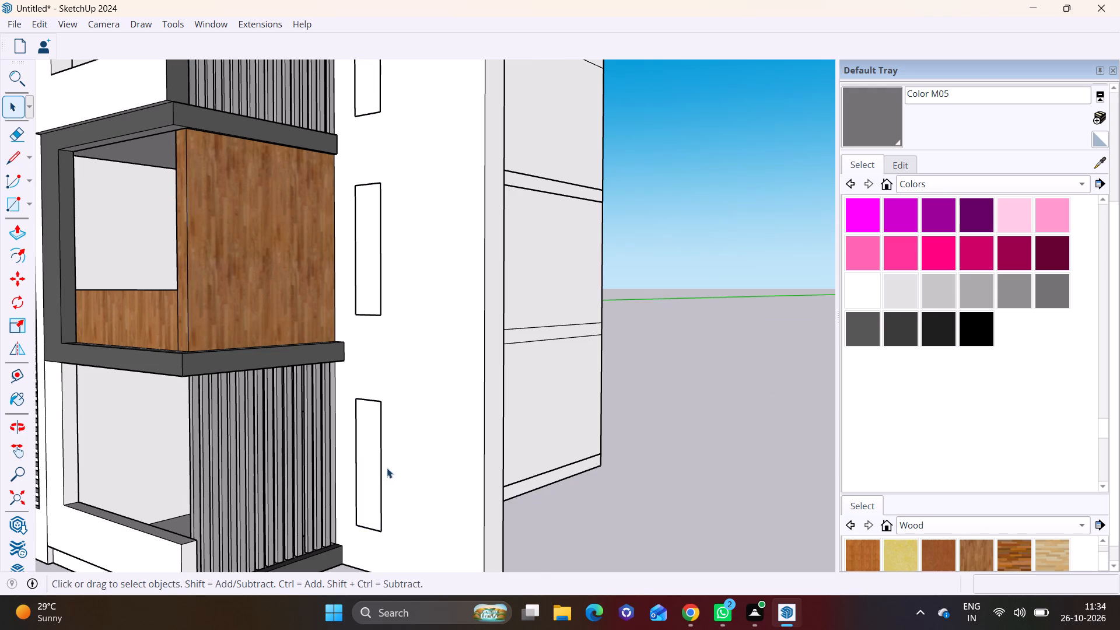
{"action": "triple_click", "coordinate": [381, 468]}
{"action": "left_click", "coordinate": [381, 468]}
{"action": "left_click", "coordinate": [381, 468]}
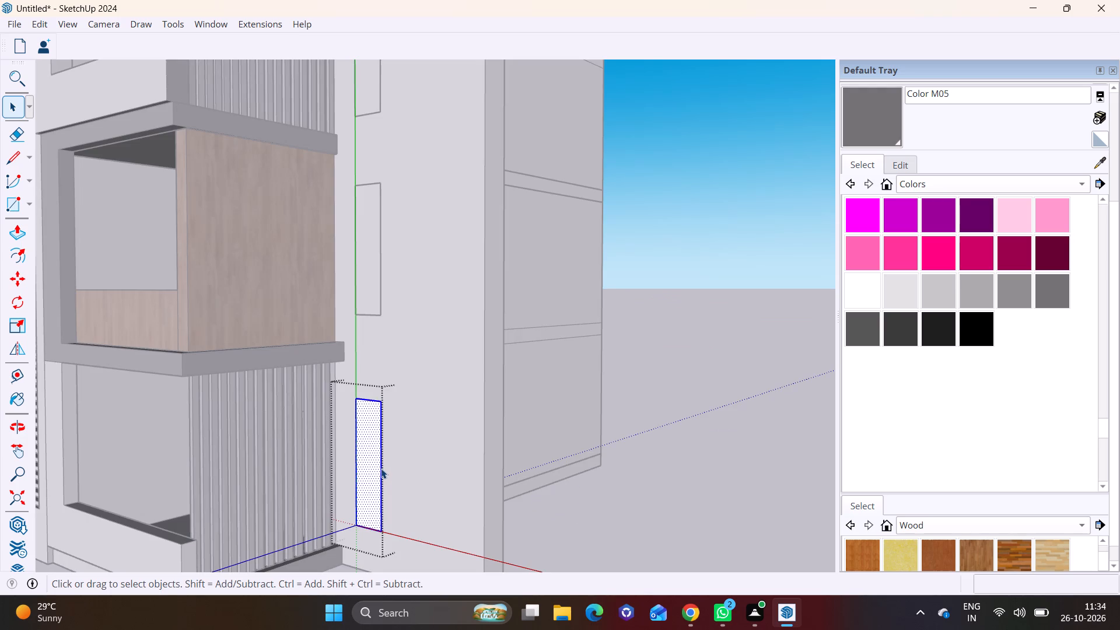
{"action": "key", "text": "m"}
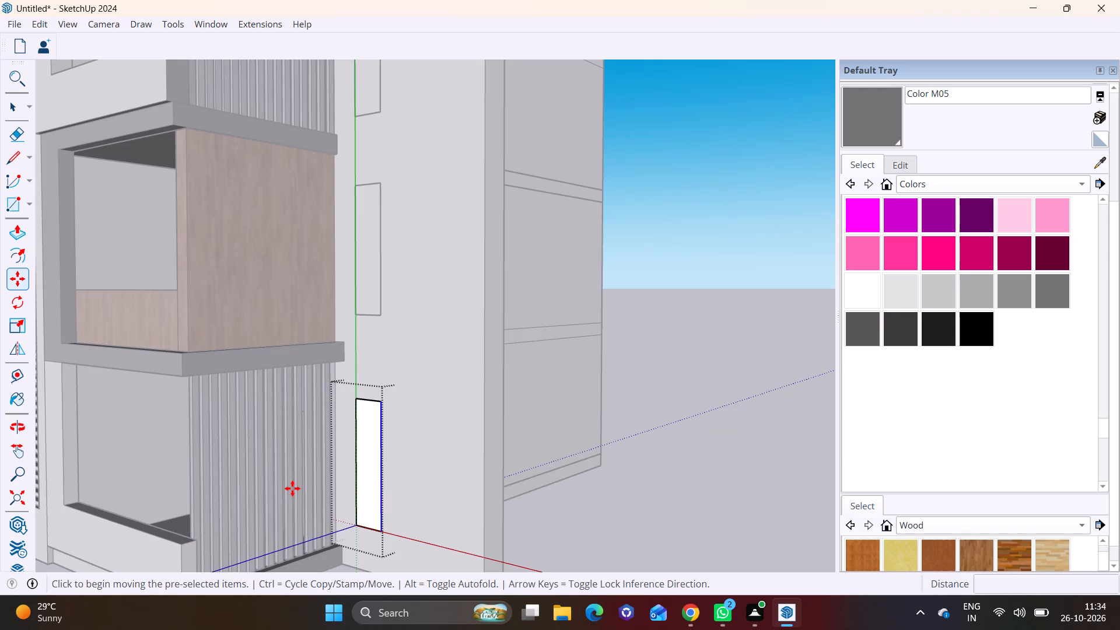
{"action": "left_click", "coordinate": [381, 465]}
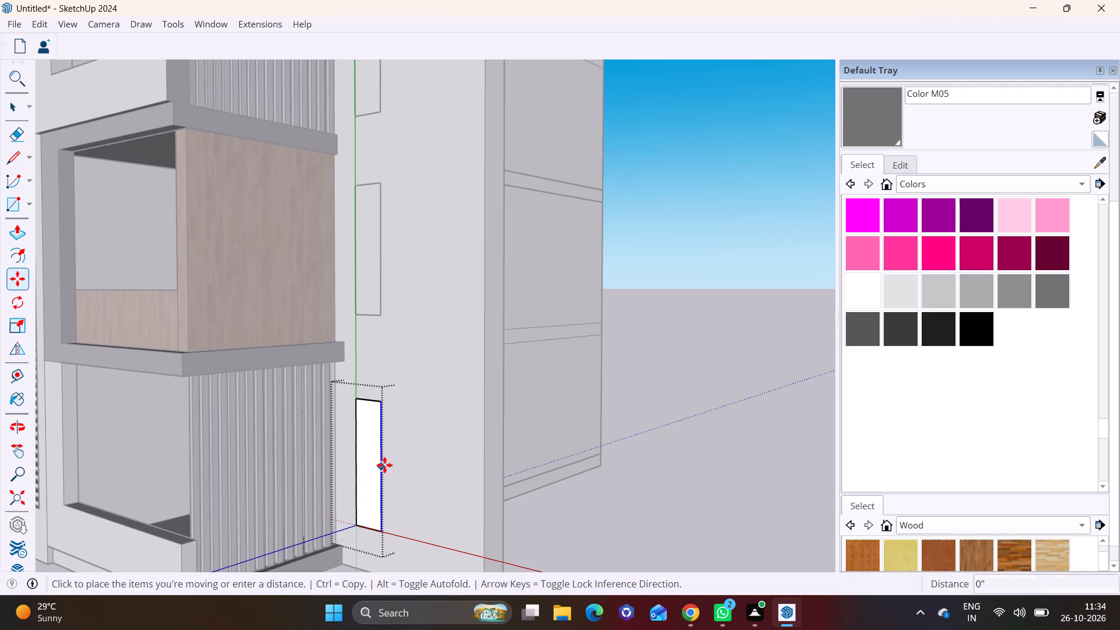
{"action": "left_click", "coordinate": [395, 466]}
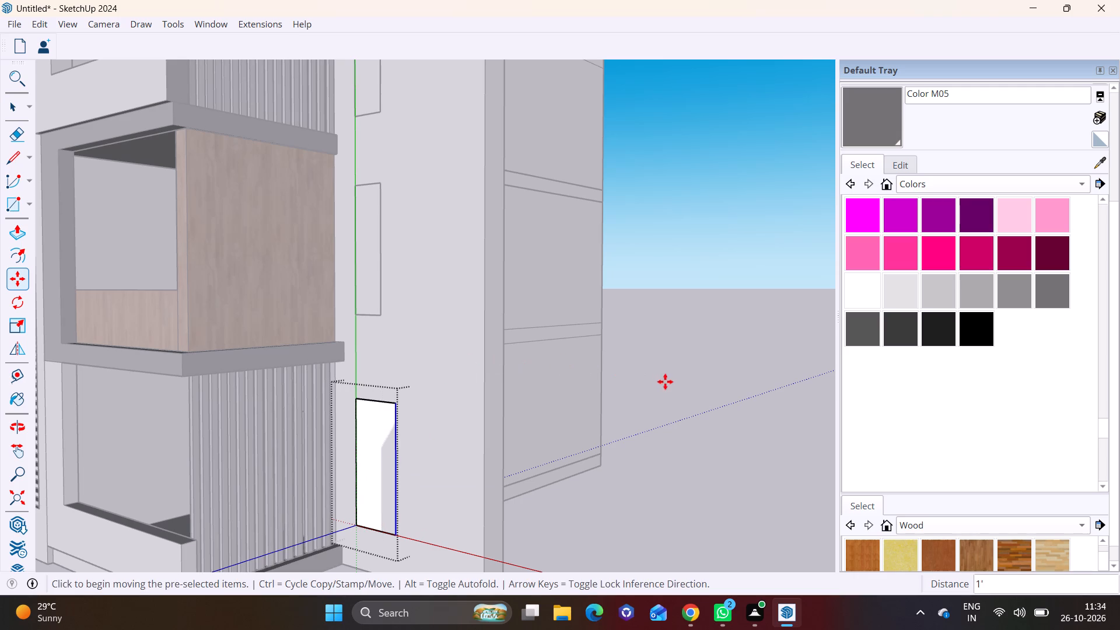
{"action": "left_click", "coordinate": [14, 110]}
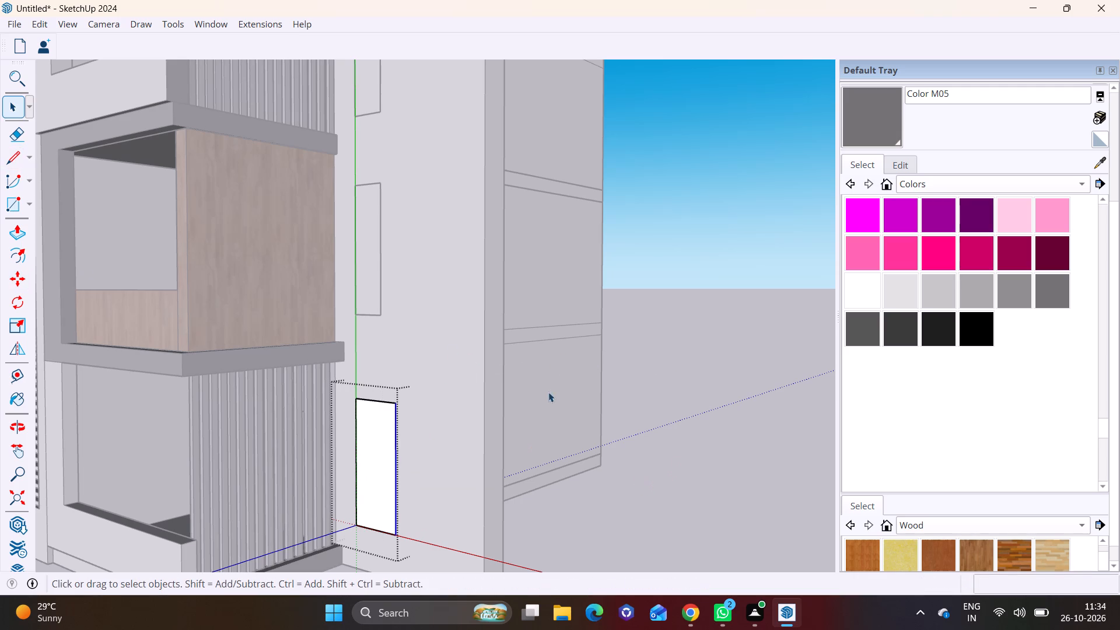
{"action": "left_click", "coordinate": [696, 457]}
Delete the three narrower rectangle groups above the widened one on the side wall.
{"action": "left_click", "coordinate": [379, 295]}
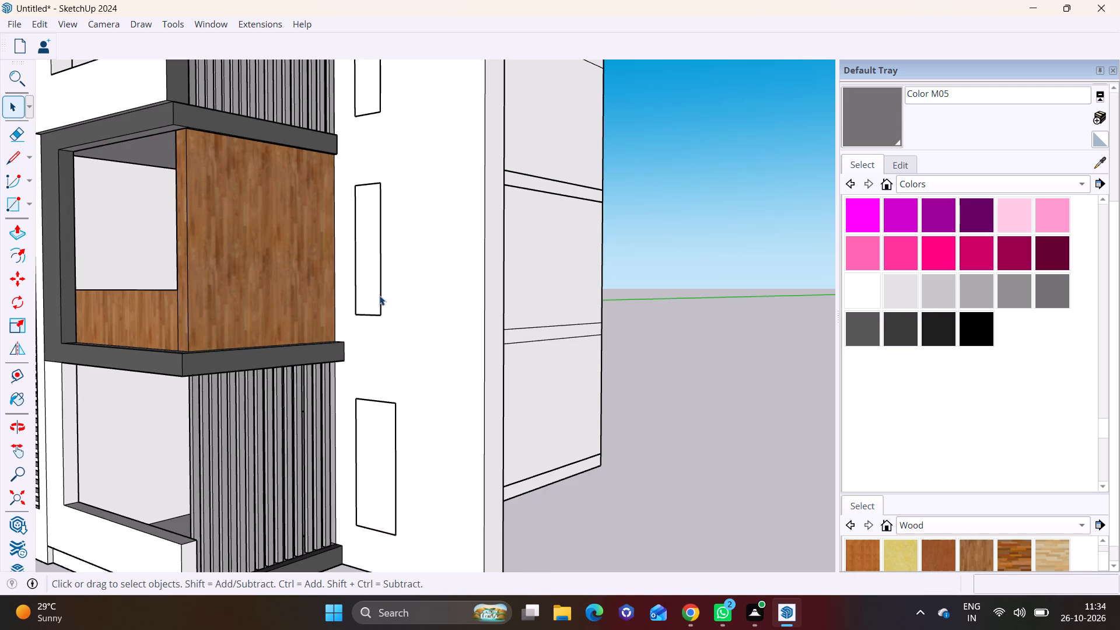
{"action": "right_click", "coordinate": [379, 295]}
{"action": "left_click", "coordinate": [409, 326]}
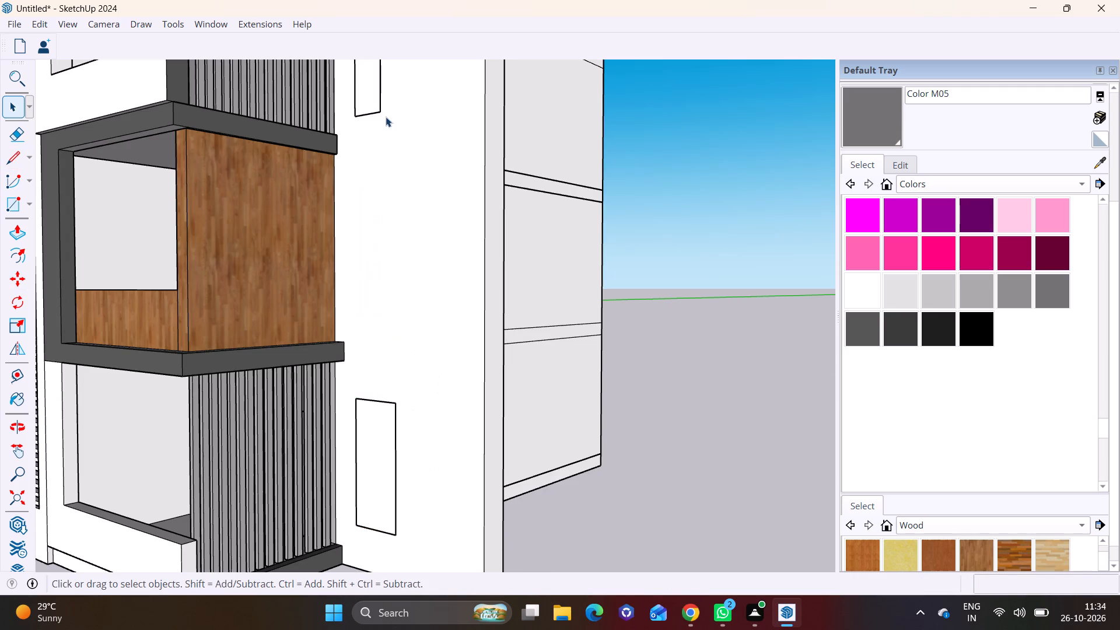
{"action": "left_click", "coordinate": [380, 113]}
{"action": "right_click", "coordinate": [380, 113]}
{"action": "left_click", "coordinate": [399, 148]}
{"action": "scroll", "coordinate": [416, 189], "scroll_direction": "down", "scroll_amount": 1}
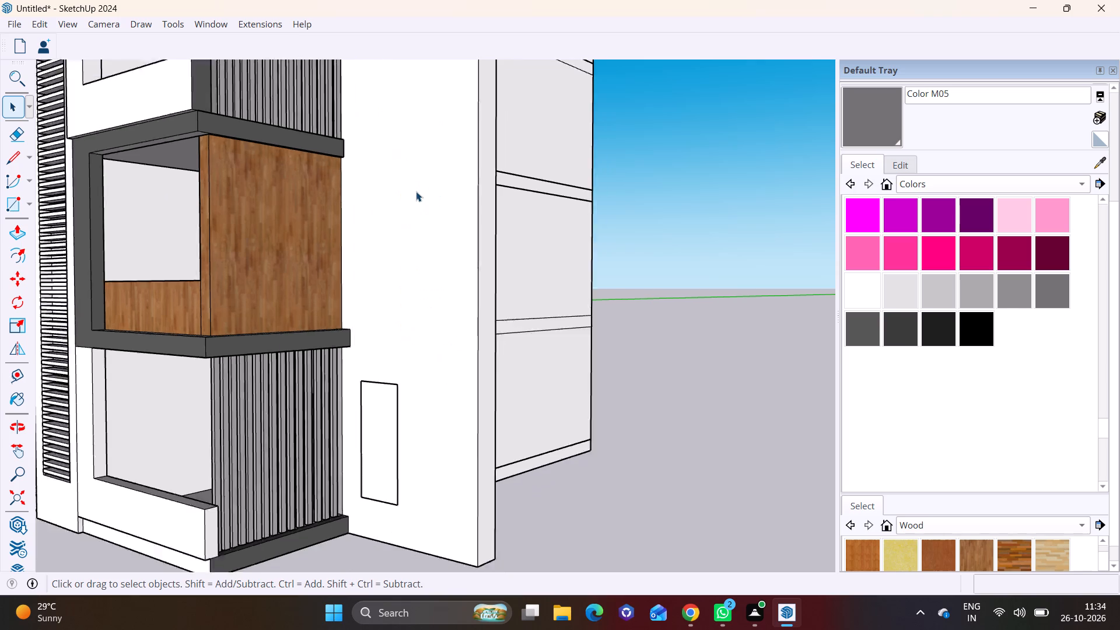
{"action": "scroll", "coordinate": [416, 191], "scroll_direction": "down", "scroll_amount": 10}
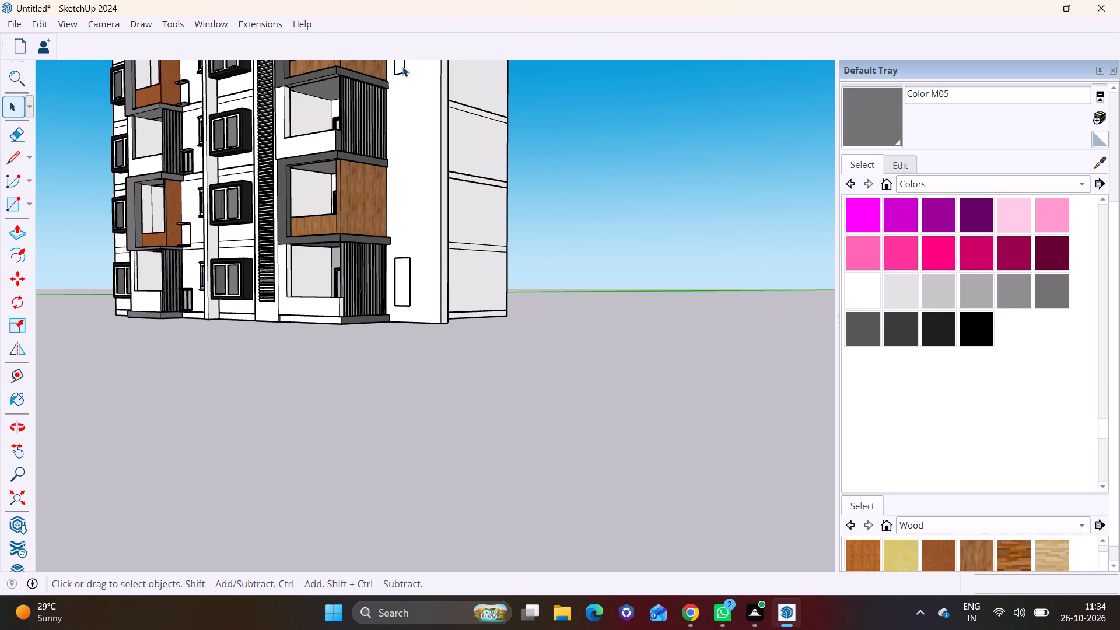
{"action": "left_click", "coordinate": [404, 72]}
{"action": "right_click", "coordinate": [404, 72]}
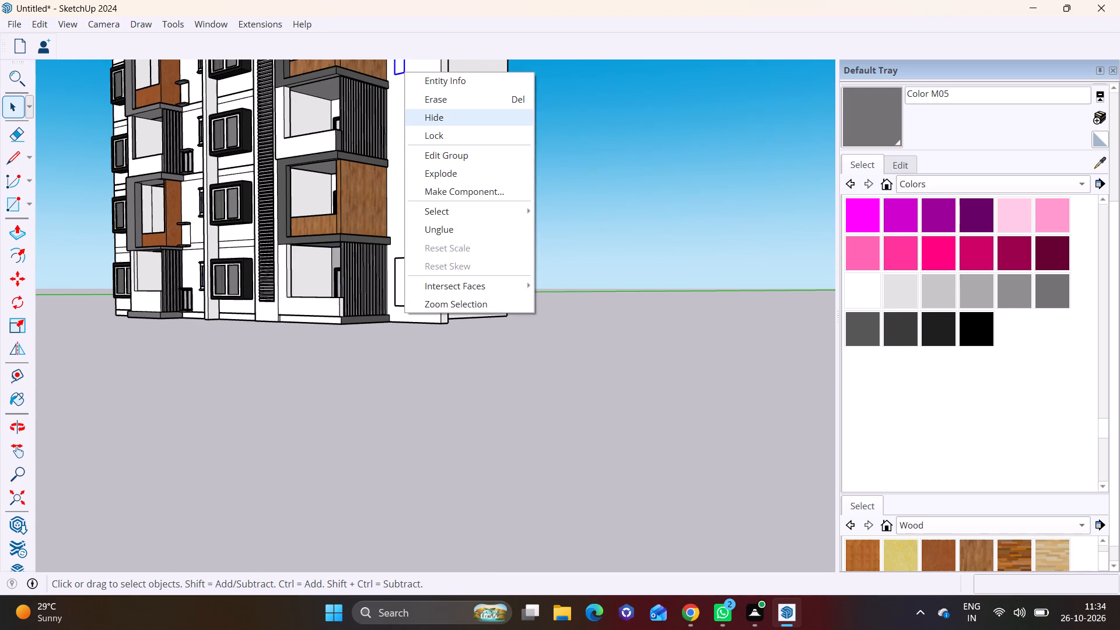
{"action": "left_click", "coordinate": [448, 102]}
Copy the widened rectangle group about 11' 10" up the side wall, beside the lower timber-clad balcony.
{"action": "scroll", "coordinate": [398, 216], "scroll_direction": "up", "scroll_amount": 14}
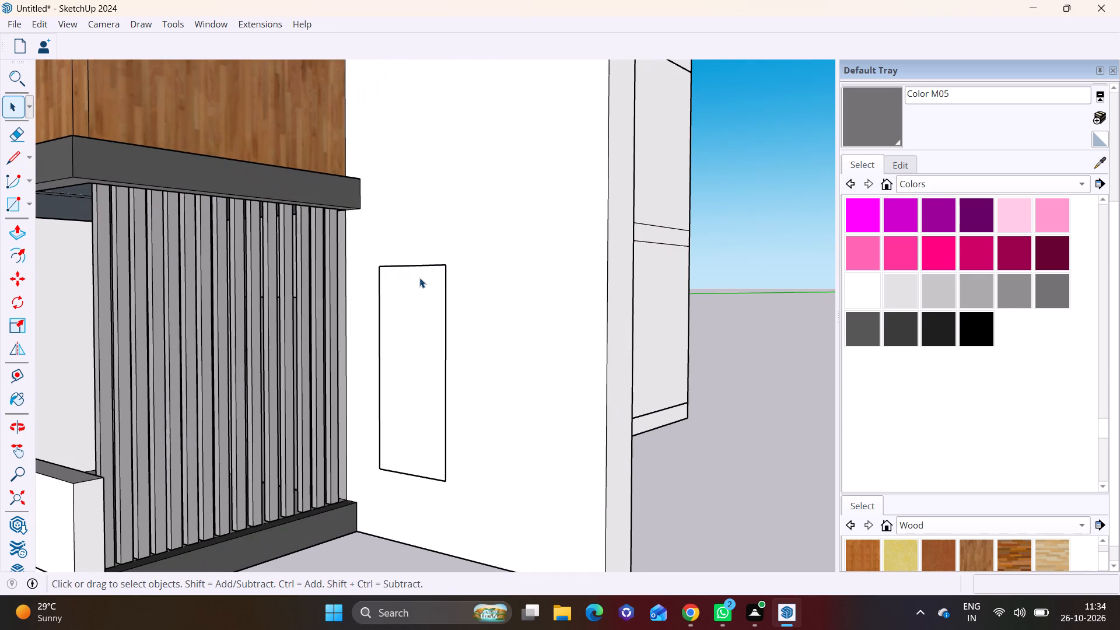
{"action": "left_click", "coordinate": [445, 280]}
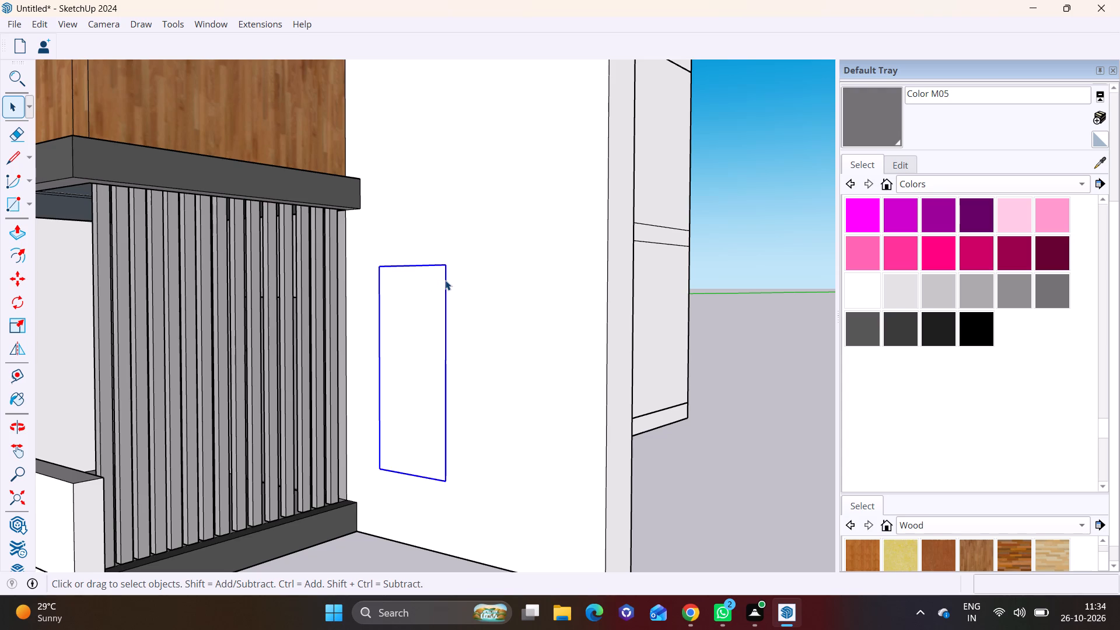
{"action": "key", "text": "m"}
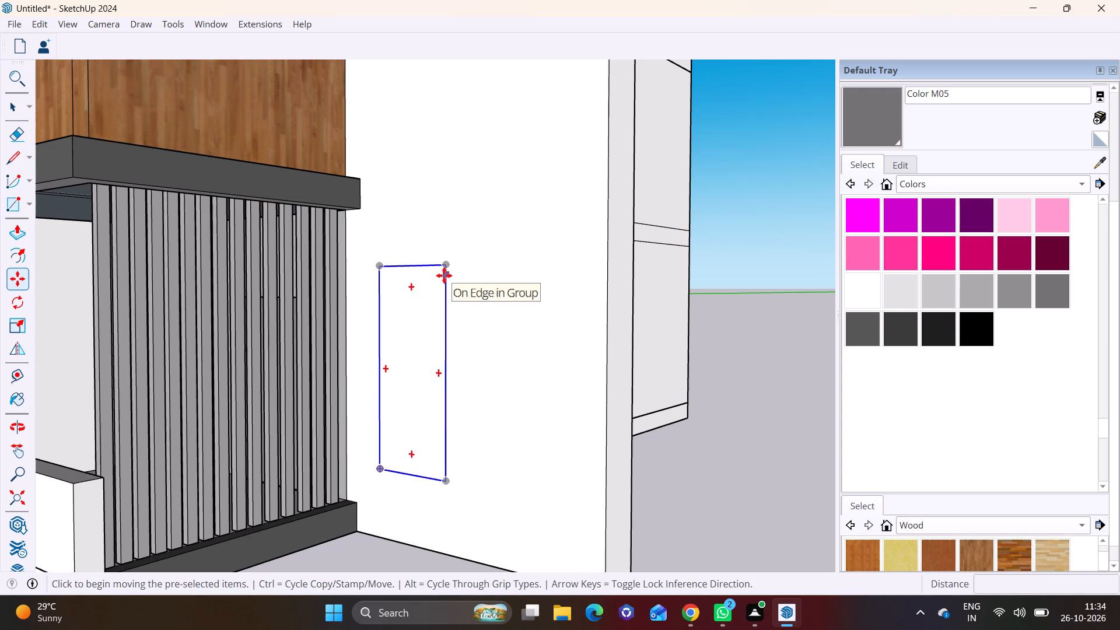
{"action": "left_click", "coordinate": [447, 266]}
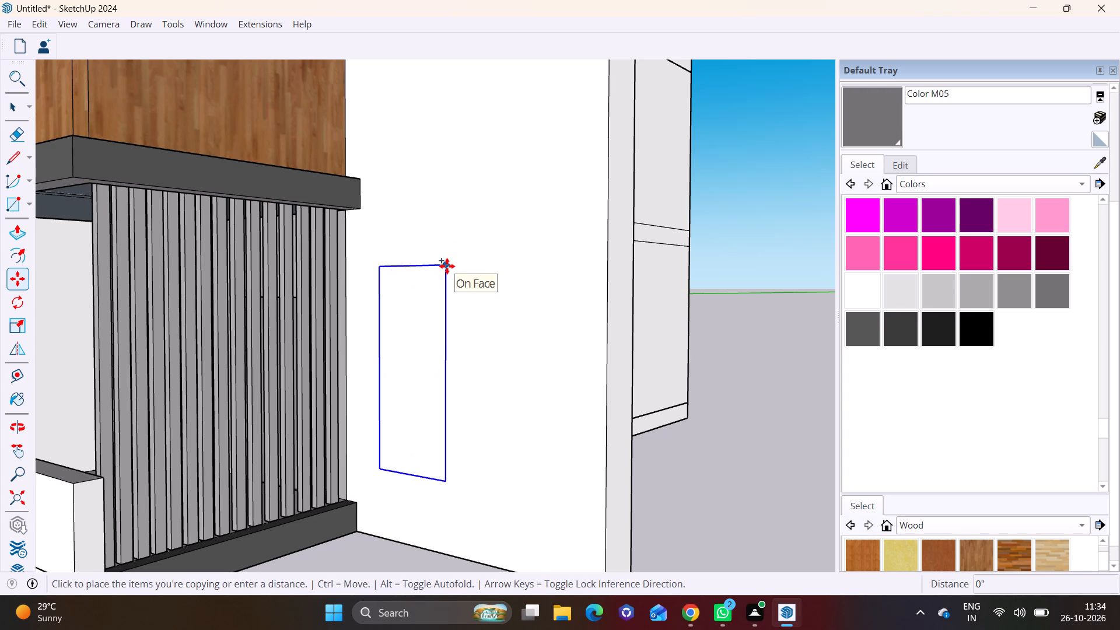
{"action": "scroll", "coordinate": [449, 178], "scroll_direction": "down", "scroll_amount": 8}
{"action": "middle_click_drag", "start_coordinate": [460, 122], "coordinate": [454, 149]}
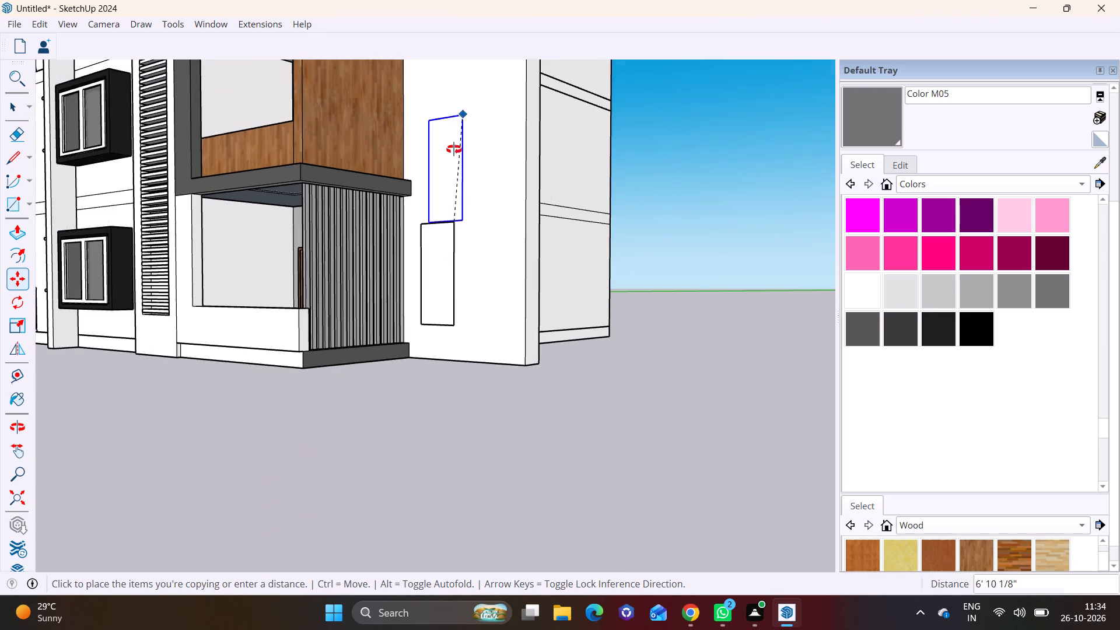
{"action": "middle_click_drag", "start_coordinate": [454, 149], "coordinate": [433, 253]}
{"action": "middle_click_drag", "start_coordinate": [439, 160], "coordinate": [382, 384], "text": "shift"}
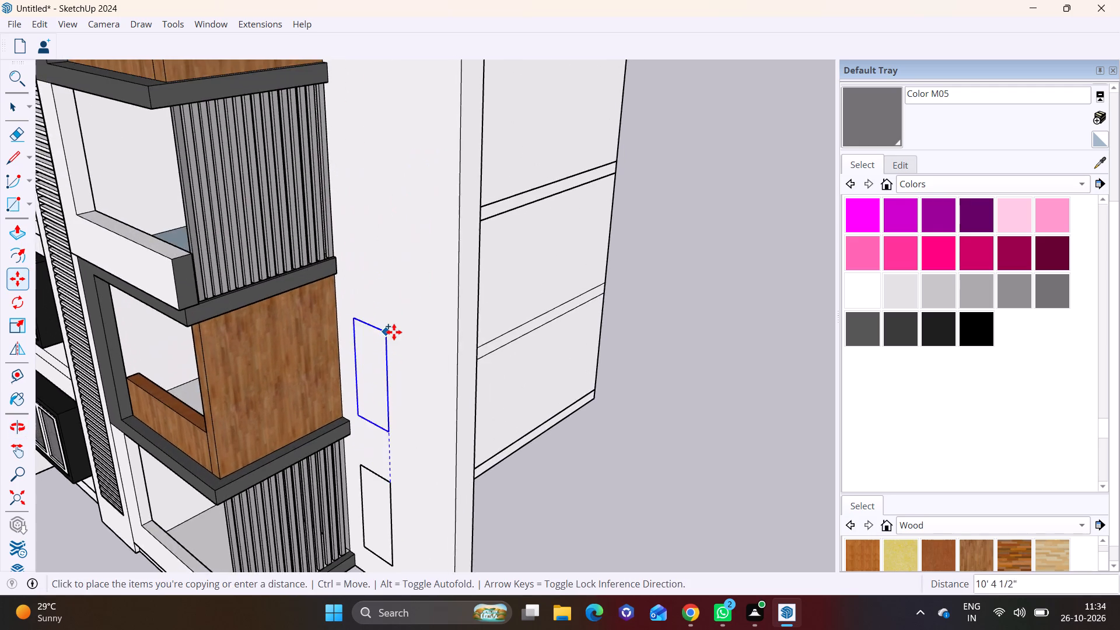
{"action": "scroll", "coordinate": [394, 332], "scroll_direction": "down", "scroll_amount": 4}
{"action": "middle_click_drag", "start_coordinate": [394, 331], "coordinate": [409, 286]}
{"action": "scroll", "coordinate": [397, 307], "scroll_direction": "up", "scroll_amount": 6}
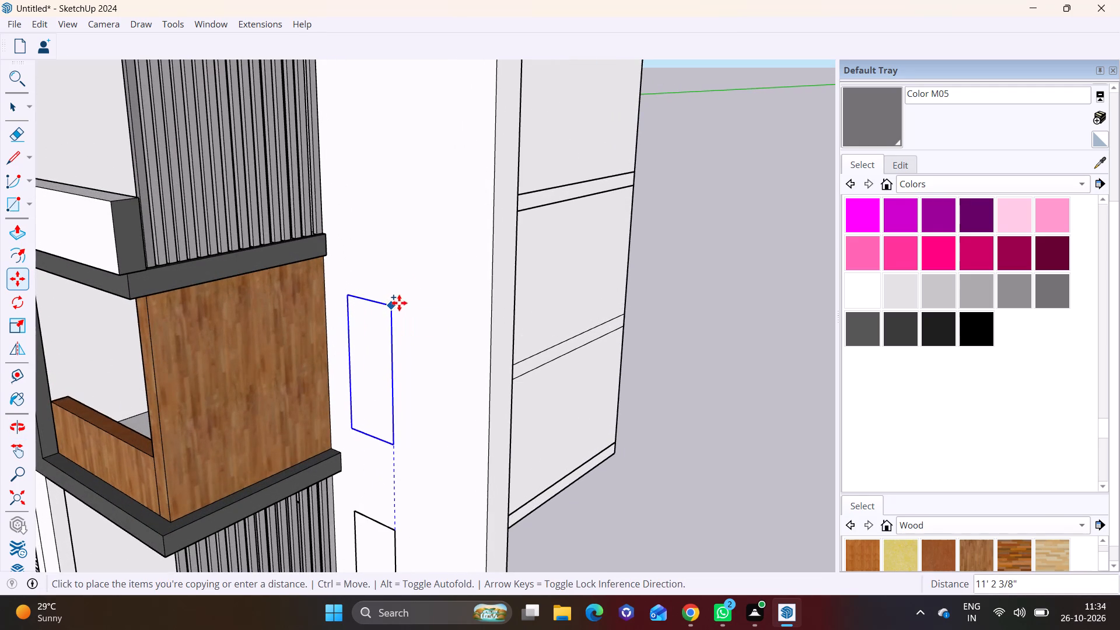
{"action": "left_click", "coordinate": [397, 293]}
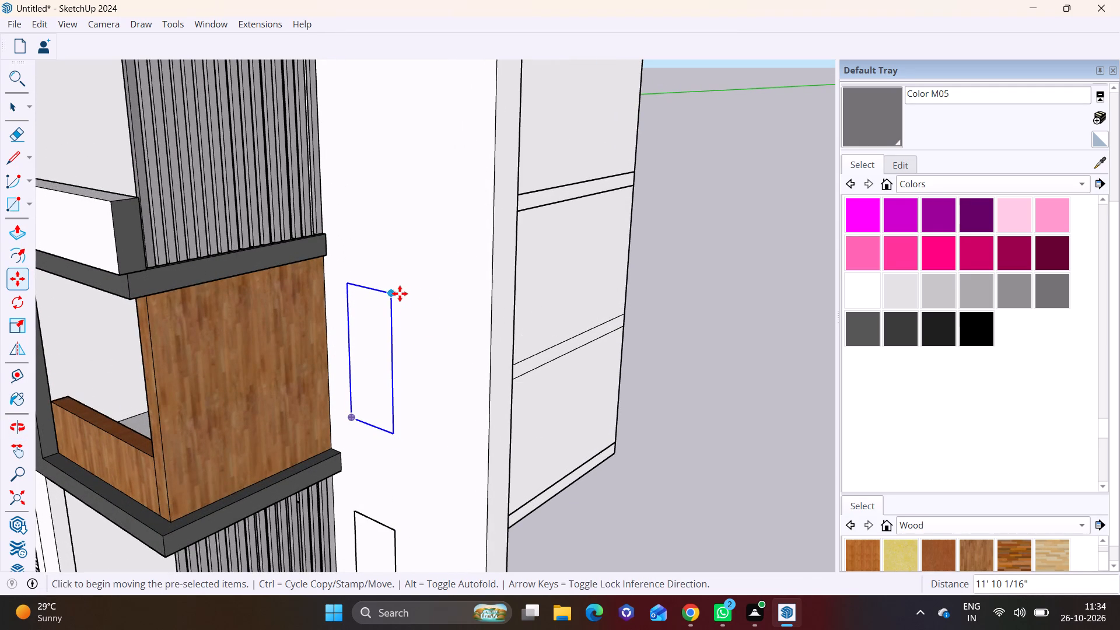
Copy the rectangle group about 9' 11" further up the side wall, beside the upper louvred balcony.
{"action": "left_click", "coordinate": [391, 295]}
{"action": "scroll", "coordinate": [388, 232], "scroll_direction": "down", "scroll_amount": 2}
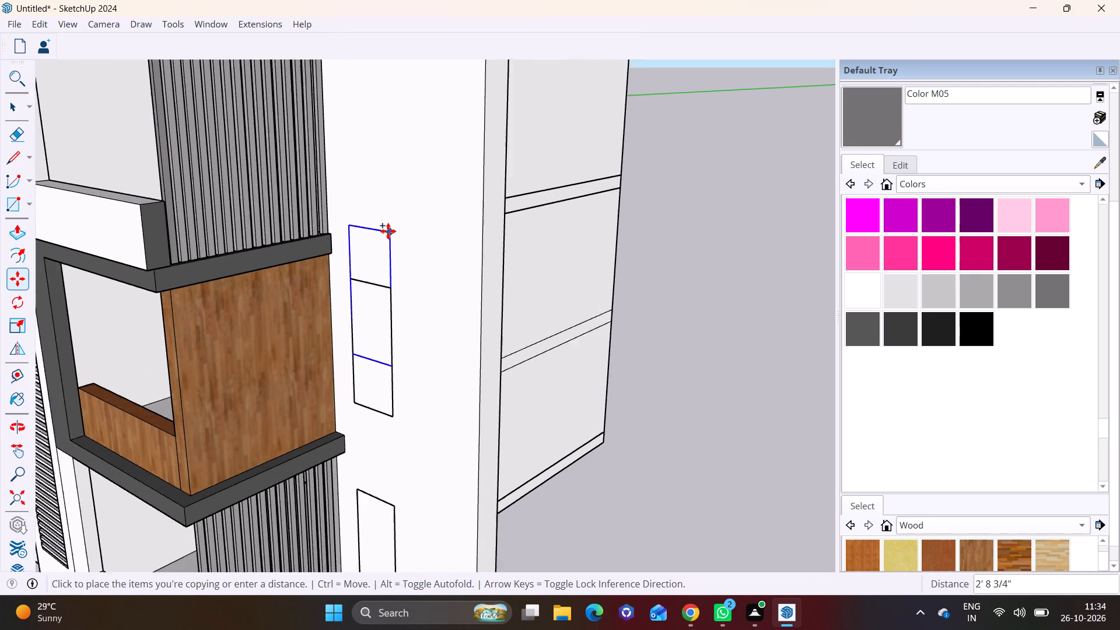
{"action": "scroll", "coordinate": [388, 231], "scroll_direction": "down", "scroll_amount": 7}
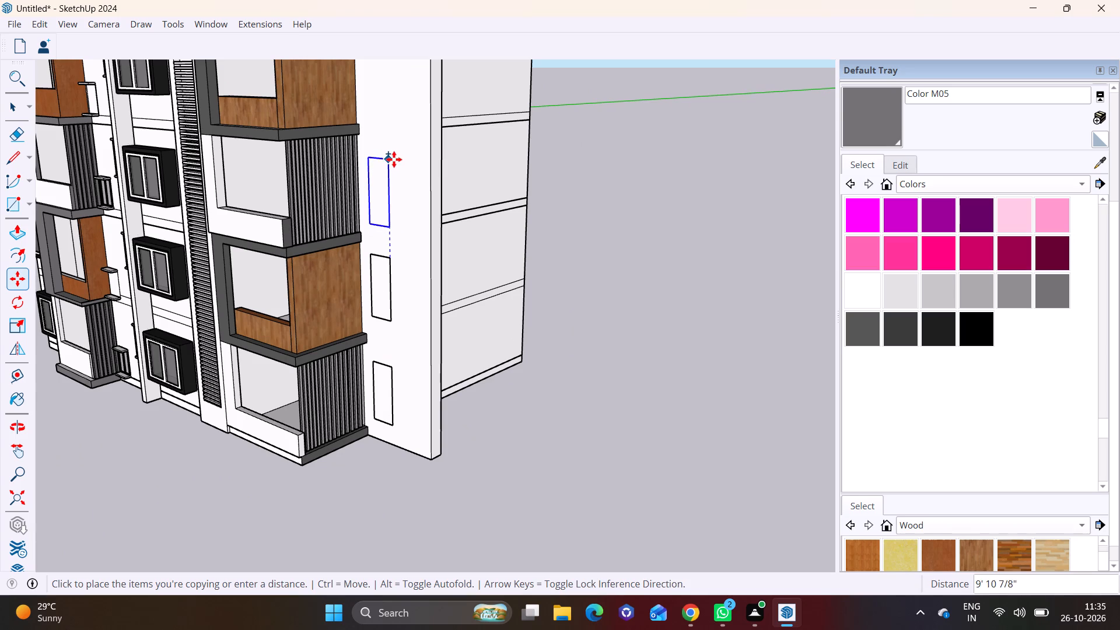
{"action": "left_click", "coordinate": [394, 157]}
Copy the rectangle group about 11' 1" up to the top floor, beside the uppermost timber-clad balcony.
{"action": "scroll", "coordinate": [387, 153], "scroll_direction": "up", "scroll_amount": 6}
{"action": "left_click", "coordinate": [389, 160]}
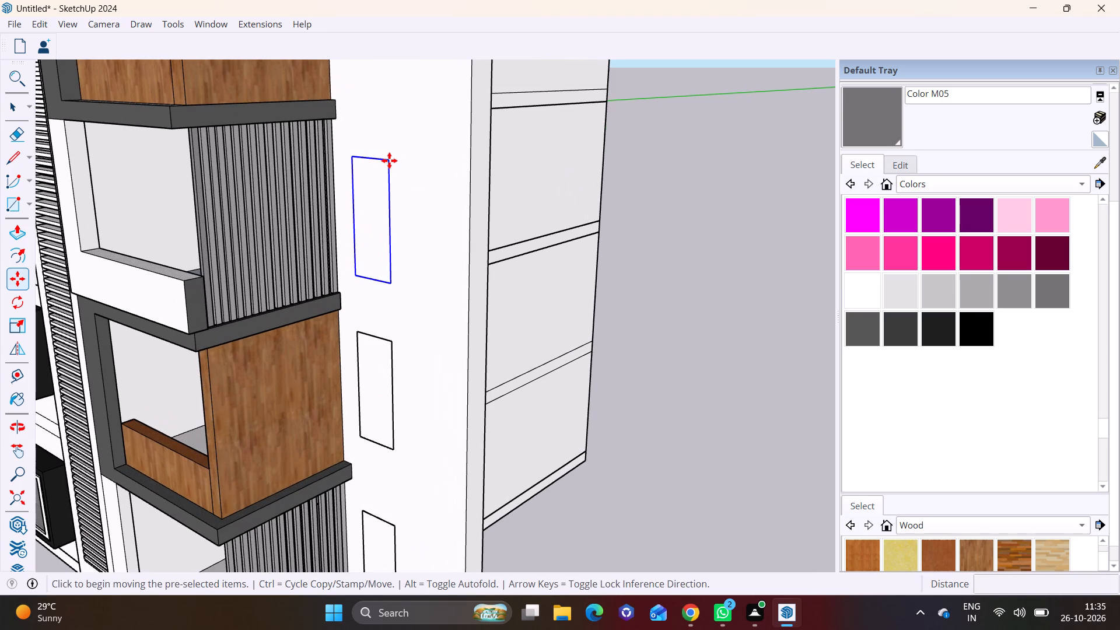
{"action": "scroll", "coordinate": [360, 112], "scroll_direction": "down", "scroll_amount": 3}
{"action": "middle_click_drag", "start_coordinate": [376, 132], "coordinate": [353, 265], "text": "shift"}
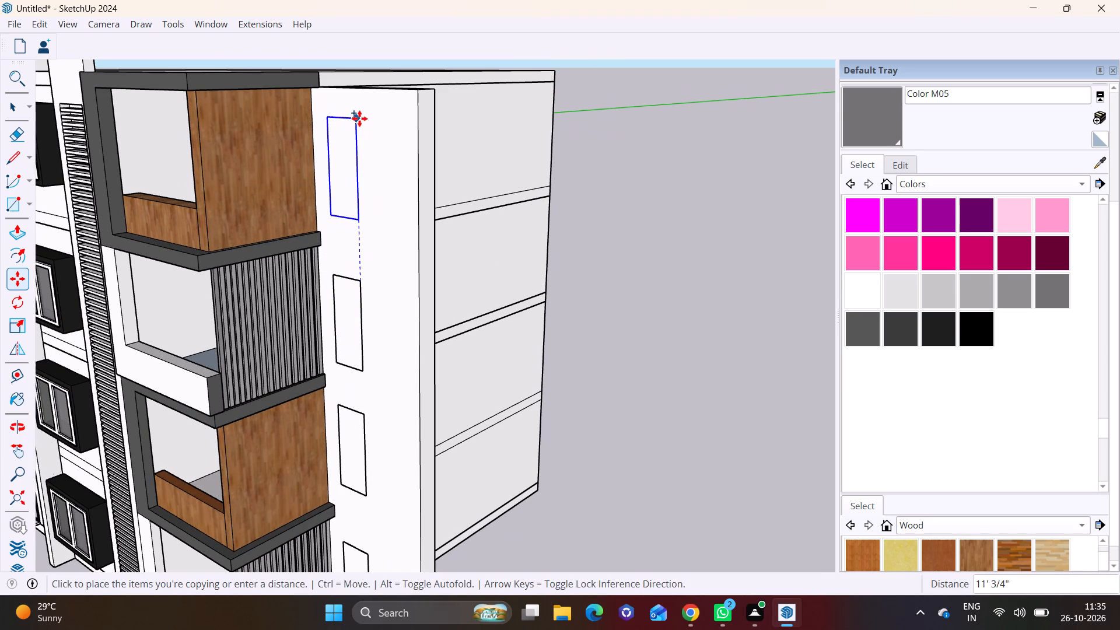
{"action": "left_click", "coordinate": [359, 117]}
Push the narrow end face of the projecting side wall inward about 2' 11", towards the column of rectangles.
{"action": "scroll", "coordinate": [638, 365], "scroll_direction": "down", "scroll_amount": 5}
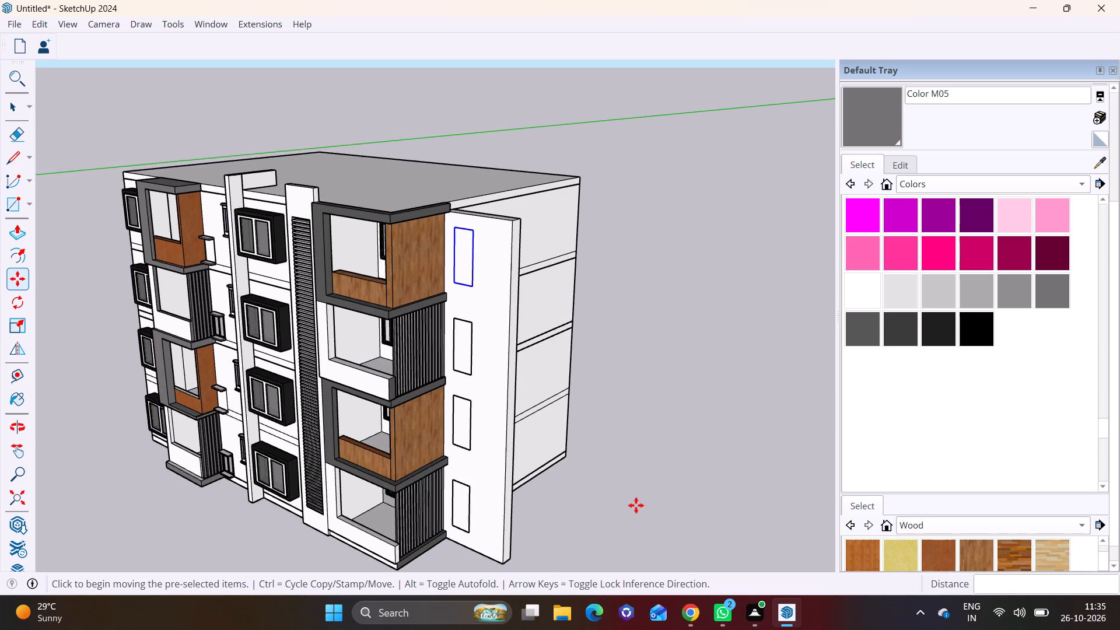
{"action": "middle_click_drag", "start_coordinate": [631, 502], "coordinate": [617, 405]}
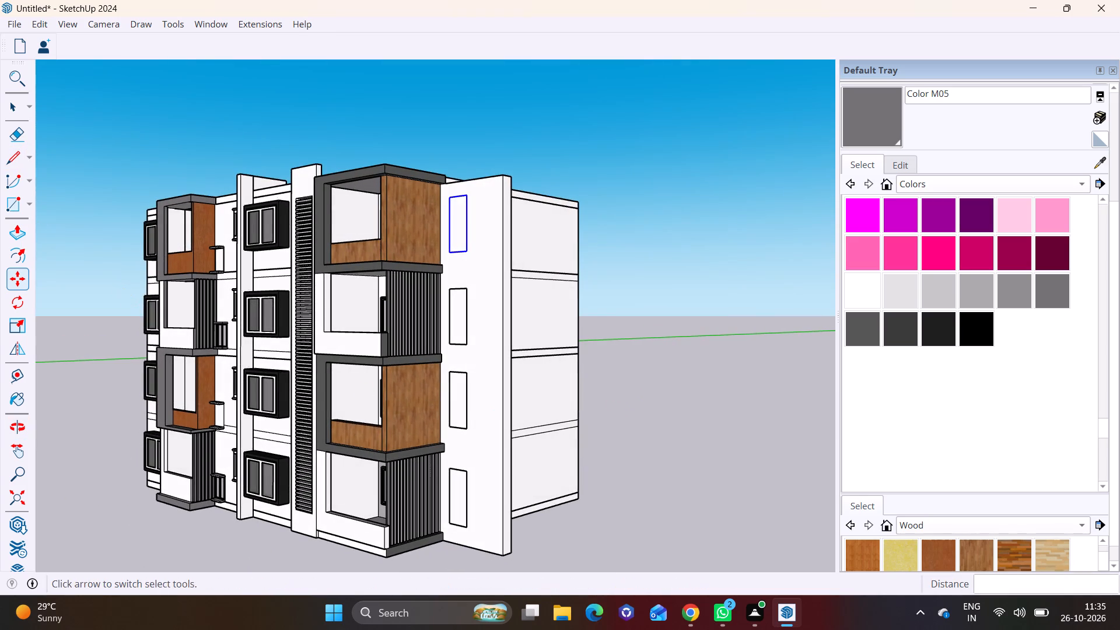
{"action": "left_click", "coordinate": [11, 106]}
{"action": "middle_click_drag", "start_coordinate": [588, 459], "coordinate": [640, 470]}
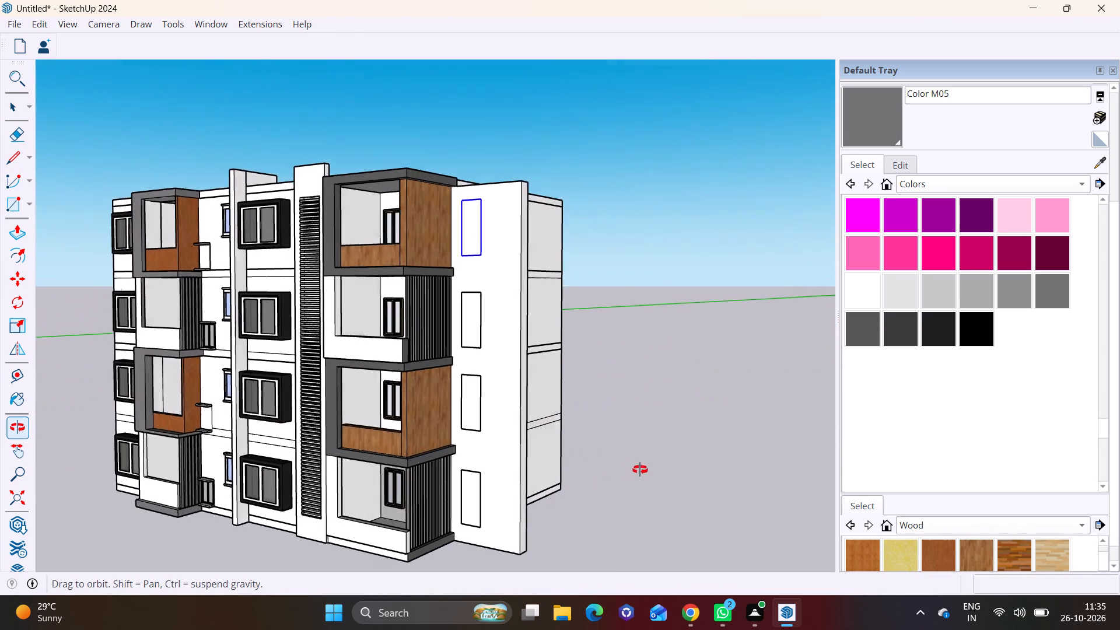
{"action": "middle_click_drag", "start_coordinate": [640, 470], "coordinate": [640, 470]}
{"action": "scroll", "coordinate": [510, 480], "scroll_direction": "up", "scroll_amount": 4}
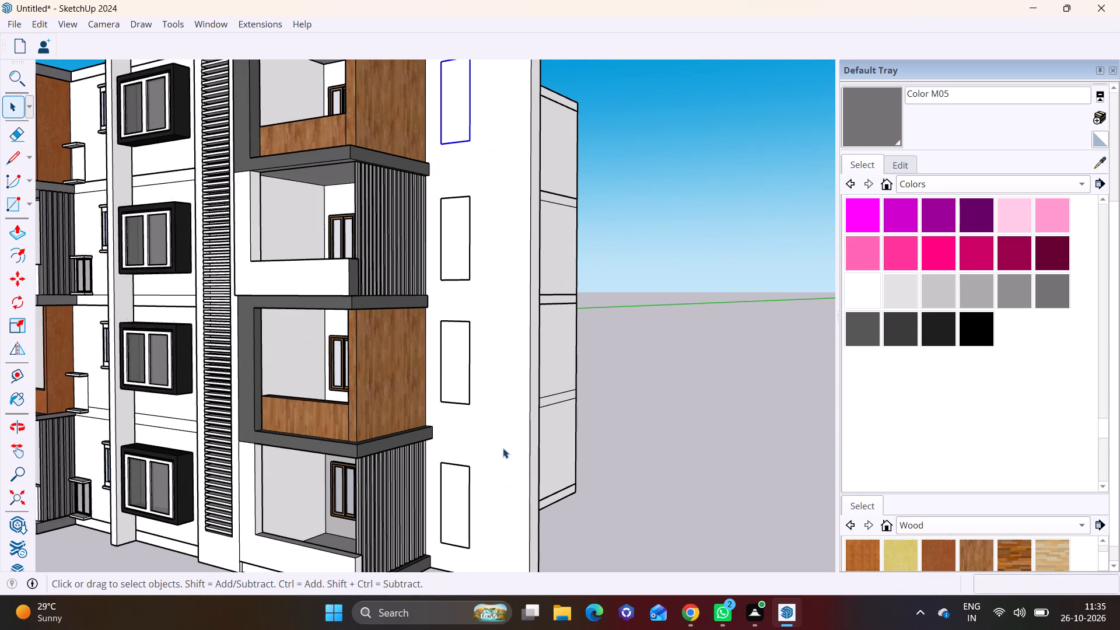
{"action": "middle_click_drag", "start_coordinate": [499, 447], "coordinate": [432, 472]}
{"action": "left_click", "coordinate": [510, 428]}
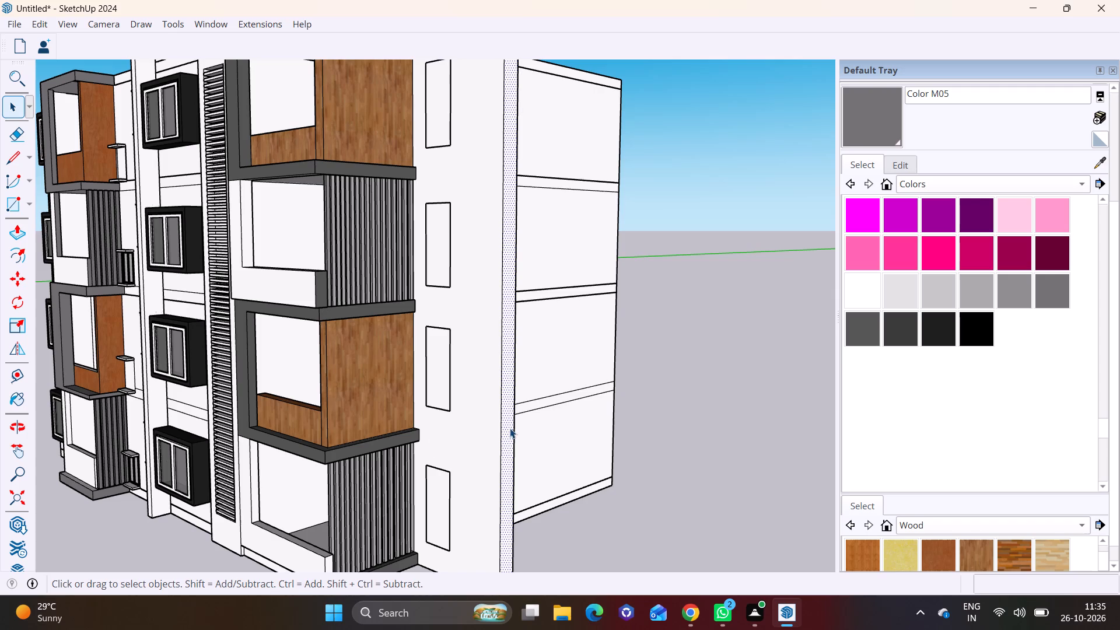
{"action": "left_click", "coordinate": [13, 230]}
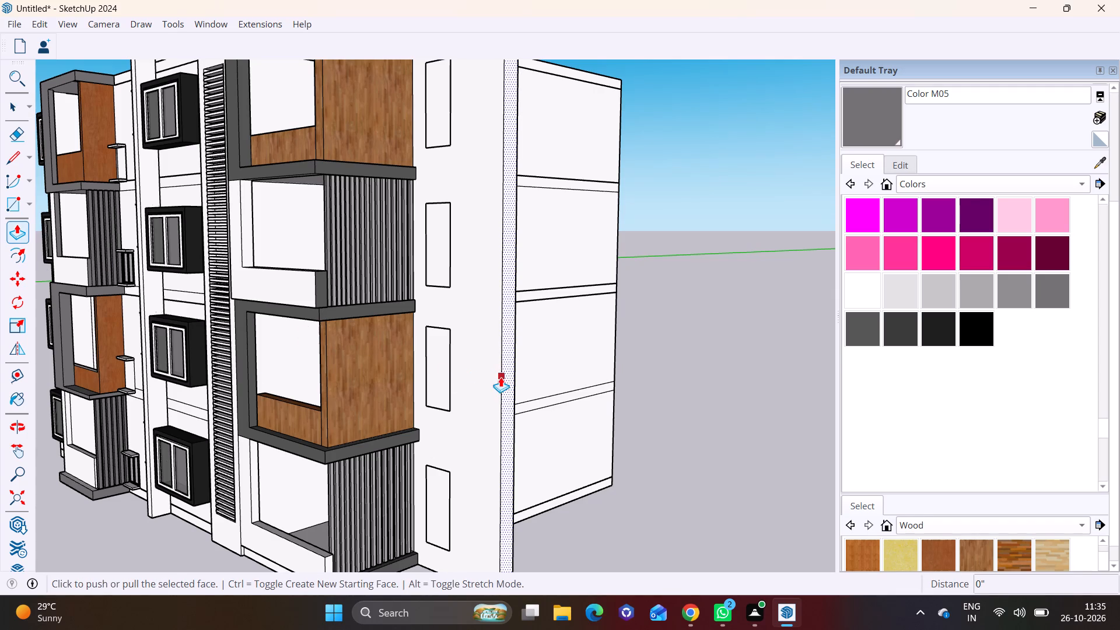
{"action": "left_click", "coordinate": [508, 377]}
{"action": "left_click", "coordinate": [480, 366]}
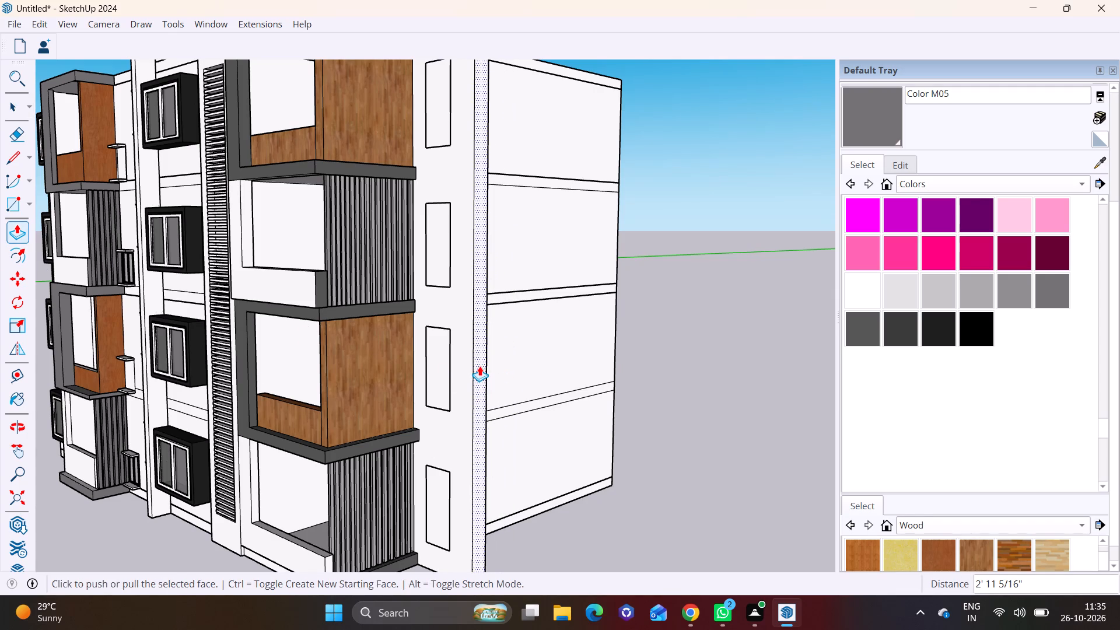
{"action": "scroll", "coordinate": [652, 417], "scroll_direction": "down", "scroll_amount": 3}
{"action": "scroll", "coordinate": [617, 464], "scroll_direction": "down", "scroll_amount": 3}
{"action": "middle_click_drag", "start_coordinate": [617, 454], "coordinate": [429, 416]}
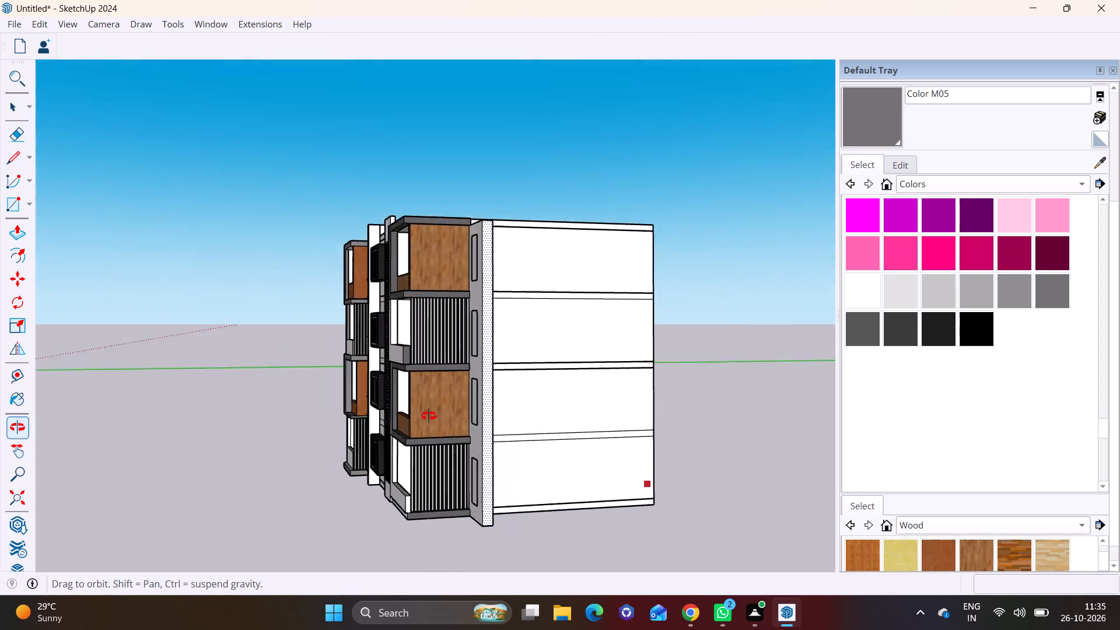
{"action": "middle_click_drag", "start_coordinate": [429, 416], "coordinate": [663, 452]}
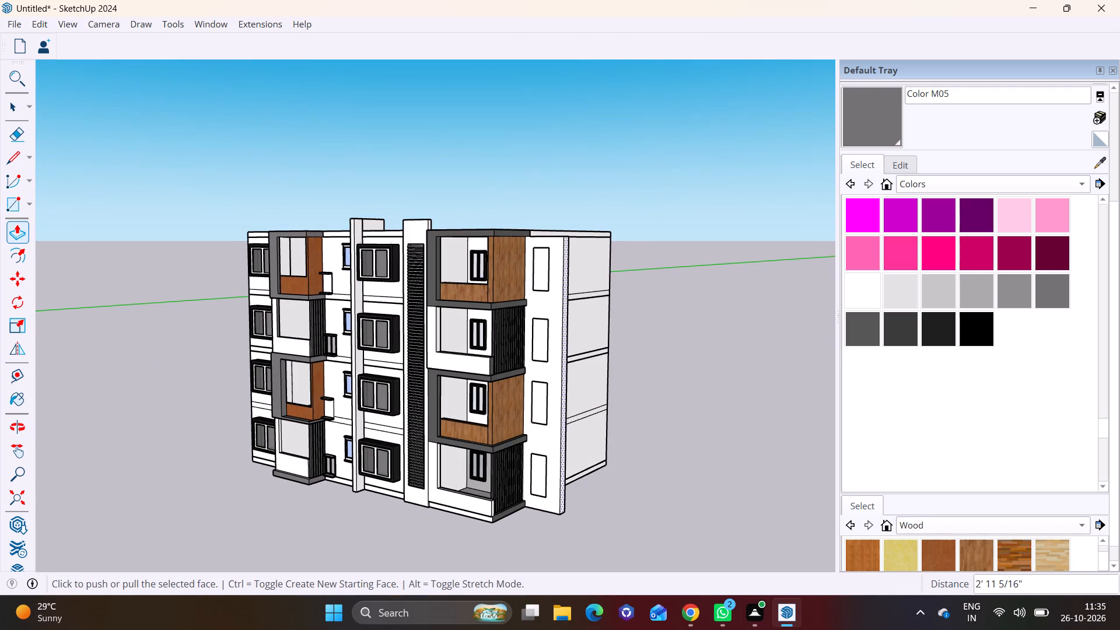
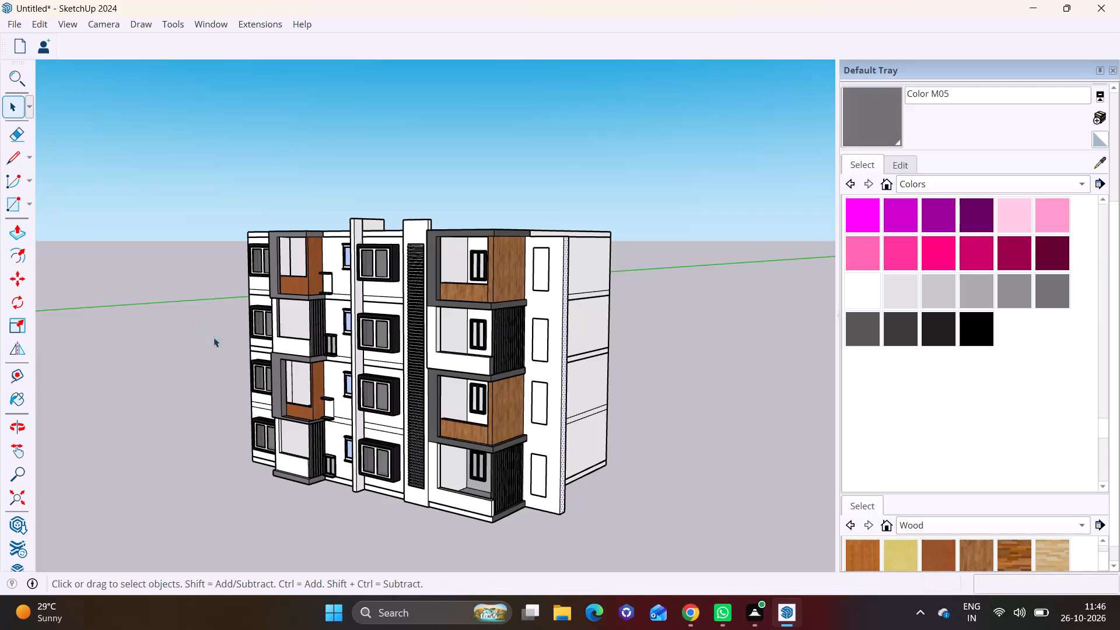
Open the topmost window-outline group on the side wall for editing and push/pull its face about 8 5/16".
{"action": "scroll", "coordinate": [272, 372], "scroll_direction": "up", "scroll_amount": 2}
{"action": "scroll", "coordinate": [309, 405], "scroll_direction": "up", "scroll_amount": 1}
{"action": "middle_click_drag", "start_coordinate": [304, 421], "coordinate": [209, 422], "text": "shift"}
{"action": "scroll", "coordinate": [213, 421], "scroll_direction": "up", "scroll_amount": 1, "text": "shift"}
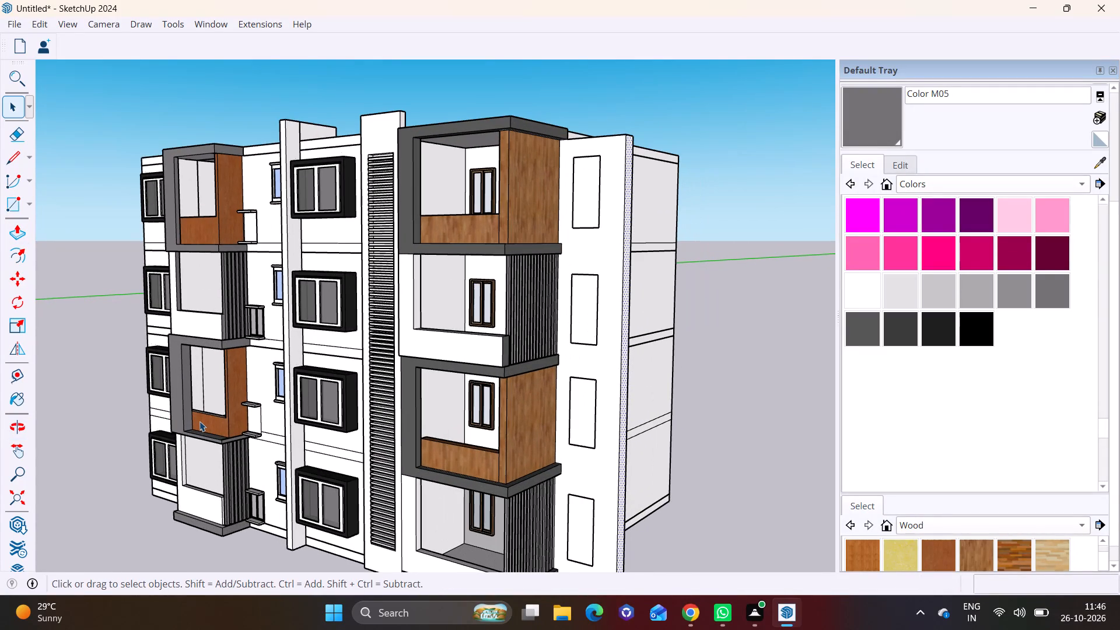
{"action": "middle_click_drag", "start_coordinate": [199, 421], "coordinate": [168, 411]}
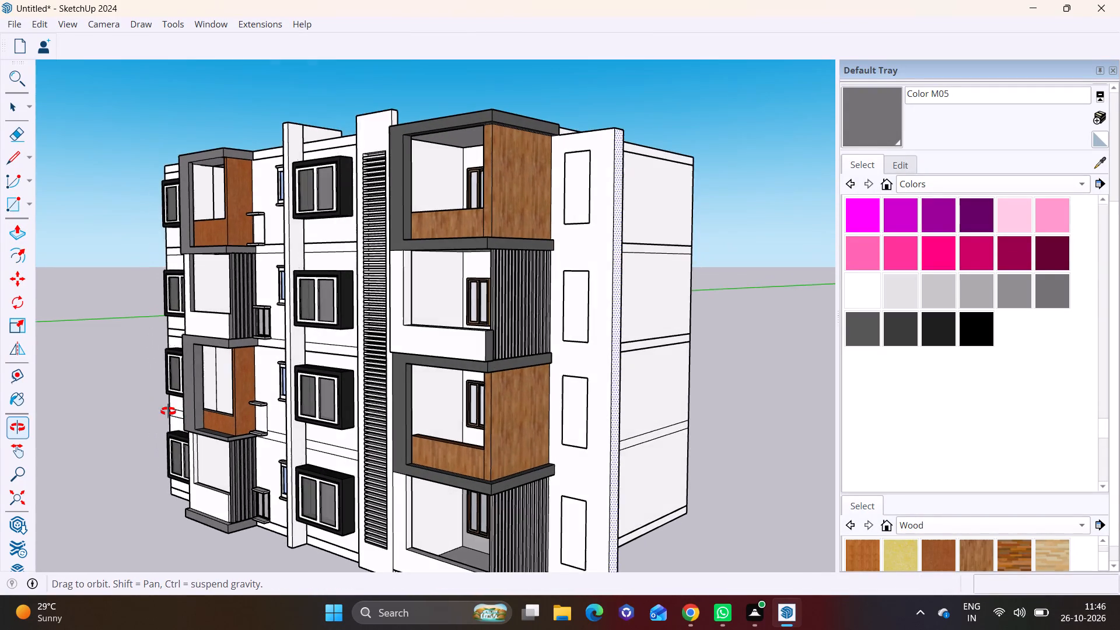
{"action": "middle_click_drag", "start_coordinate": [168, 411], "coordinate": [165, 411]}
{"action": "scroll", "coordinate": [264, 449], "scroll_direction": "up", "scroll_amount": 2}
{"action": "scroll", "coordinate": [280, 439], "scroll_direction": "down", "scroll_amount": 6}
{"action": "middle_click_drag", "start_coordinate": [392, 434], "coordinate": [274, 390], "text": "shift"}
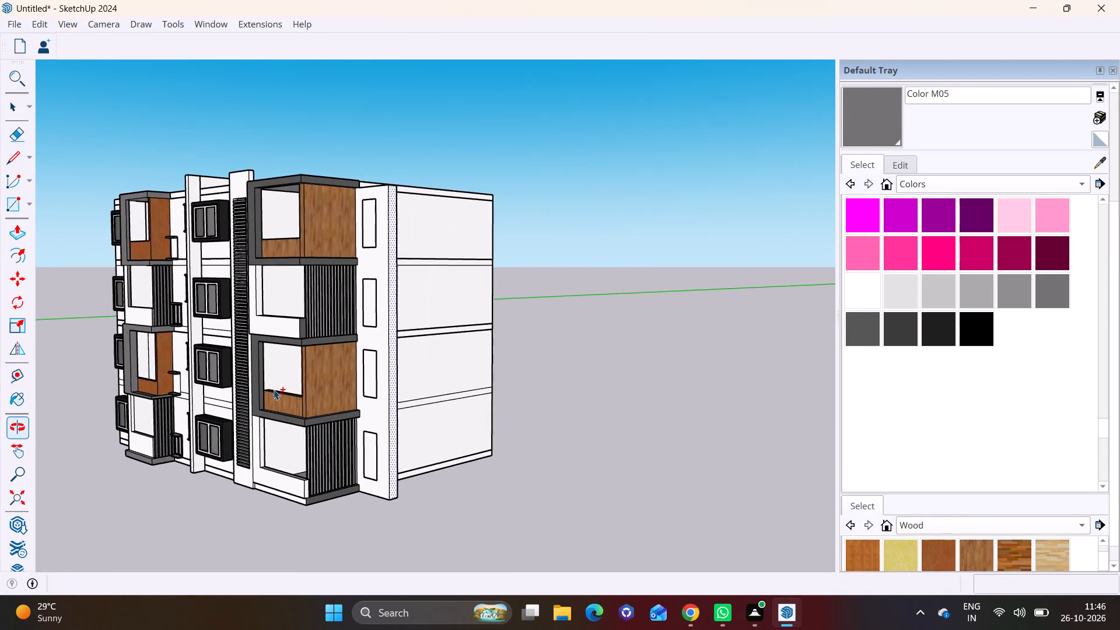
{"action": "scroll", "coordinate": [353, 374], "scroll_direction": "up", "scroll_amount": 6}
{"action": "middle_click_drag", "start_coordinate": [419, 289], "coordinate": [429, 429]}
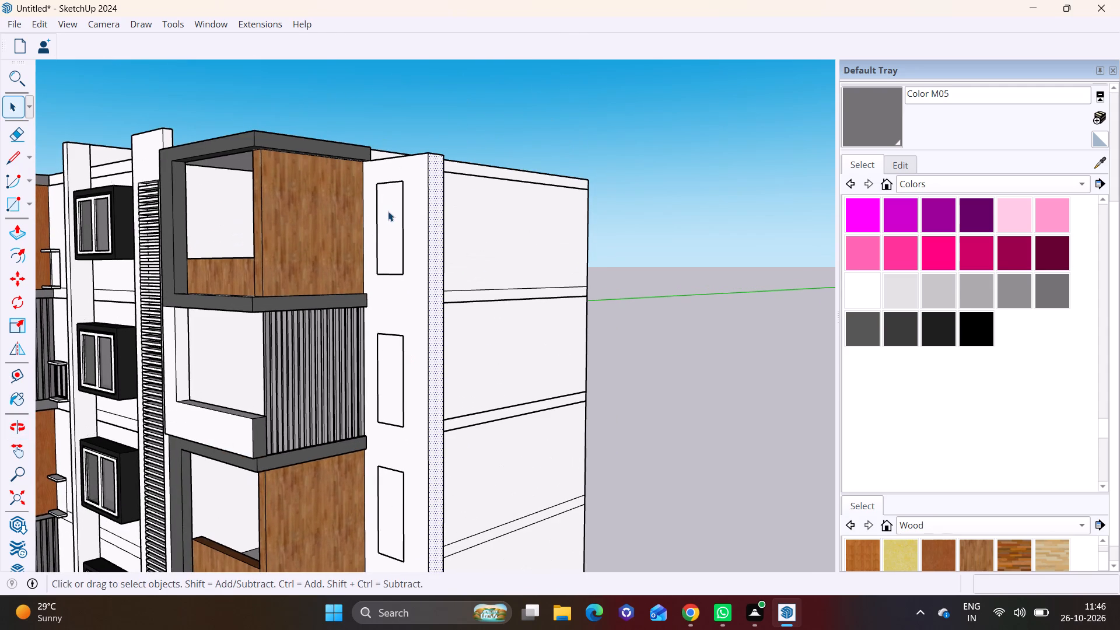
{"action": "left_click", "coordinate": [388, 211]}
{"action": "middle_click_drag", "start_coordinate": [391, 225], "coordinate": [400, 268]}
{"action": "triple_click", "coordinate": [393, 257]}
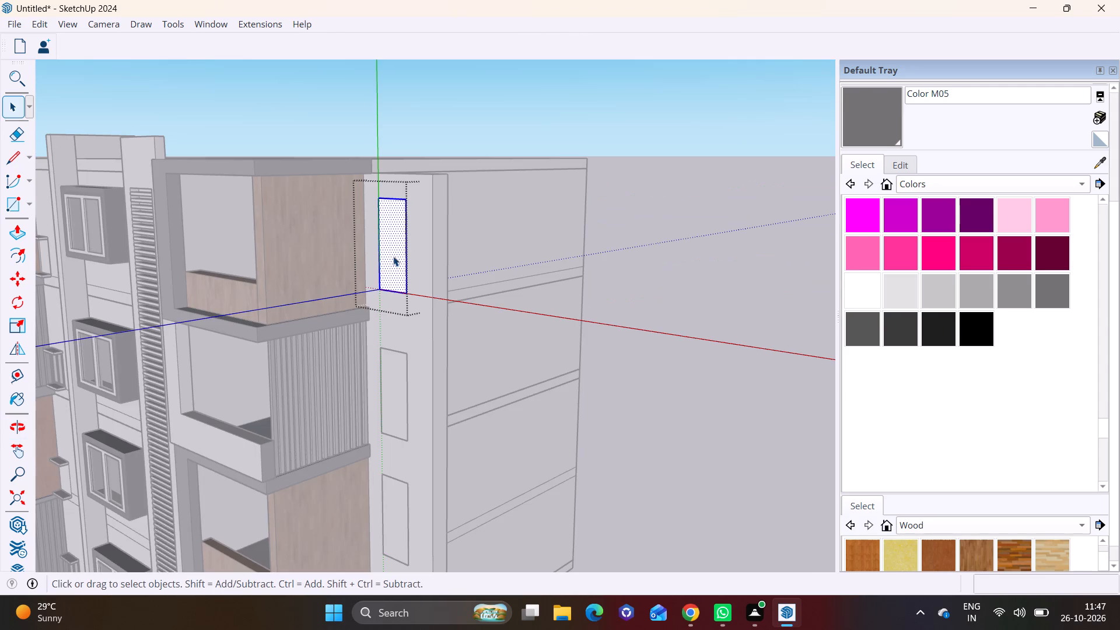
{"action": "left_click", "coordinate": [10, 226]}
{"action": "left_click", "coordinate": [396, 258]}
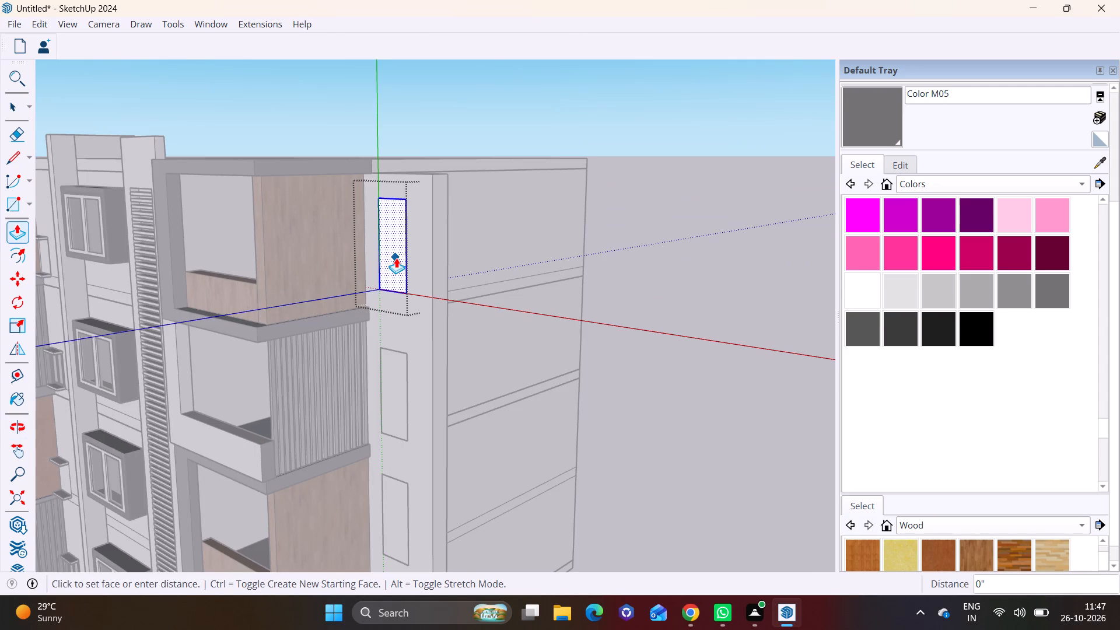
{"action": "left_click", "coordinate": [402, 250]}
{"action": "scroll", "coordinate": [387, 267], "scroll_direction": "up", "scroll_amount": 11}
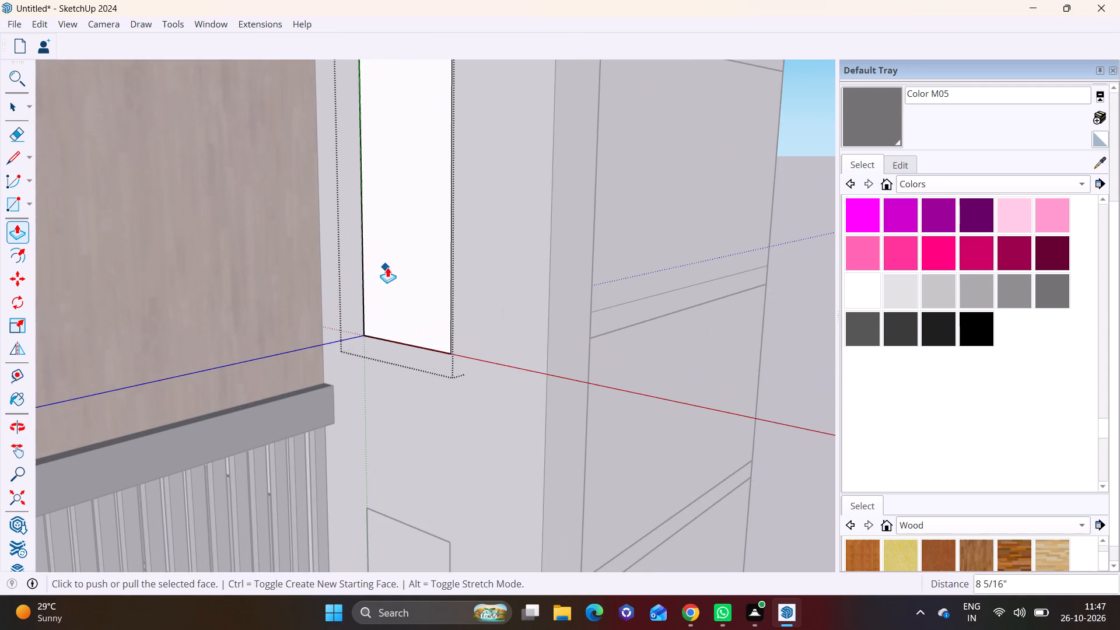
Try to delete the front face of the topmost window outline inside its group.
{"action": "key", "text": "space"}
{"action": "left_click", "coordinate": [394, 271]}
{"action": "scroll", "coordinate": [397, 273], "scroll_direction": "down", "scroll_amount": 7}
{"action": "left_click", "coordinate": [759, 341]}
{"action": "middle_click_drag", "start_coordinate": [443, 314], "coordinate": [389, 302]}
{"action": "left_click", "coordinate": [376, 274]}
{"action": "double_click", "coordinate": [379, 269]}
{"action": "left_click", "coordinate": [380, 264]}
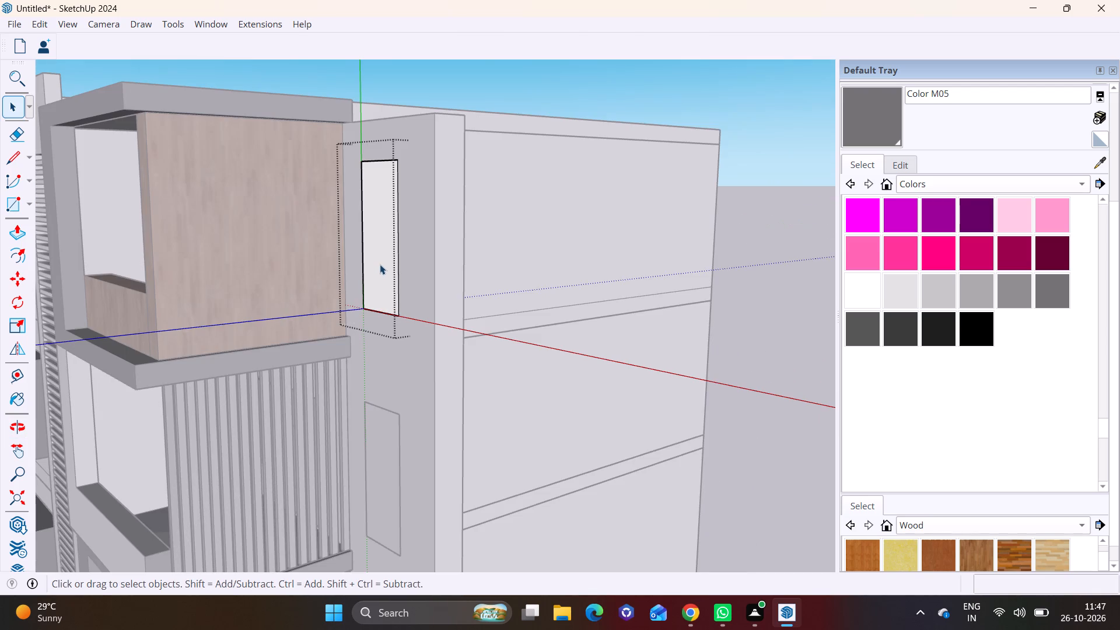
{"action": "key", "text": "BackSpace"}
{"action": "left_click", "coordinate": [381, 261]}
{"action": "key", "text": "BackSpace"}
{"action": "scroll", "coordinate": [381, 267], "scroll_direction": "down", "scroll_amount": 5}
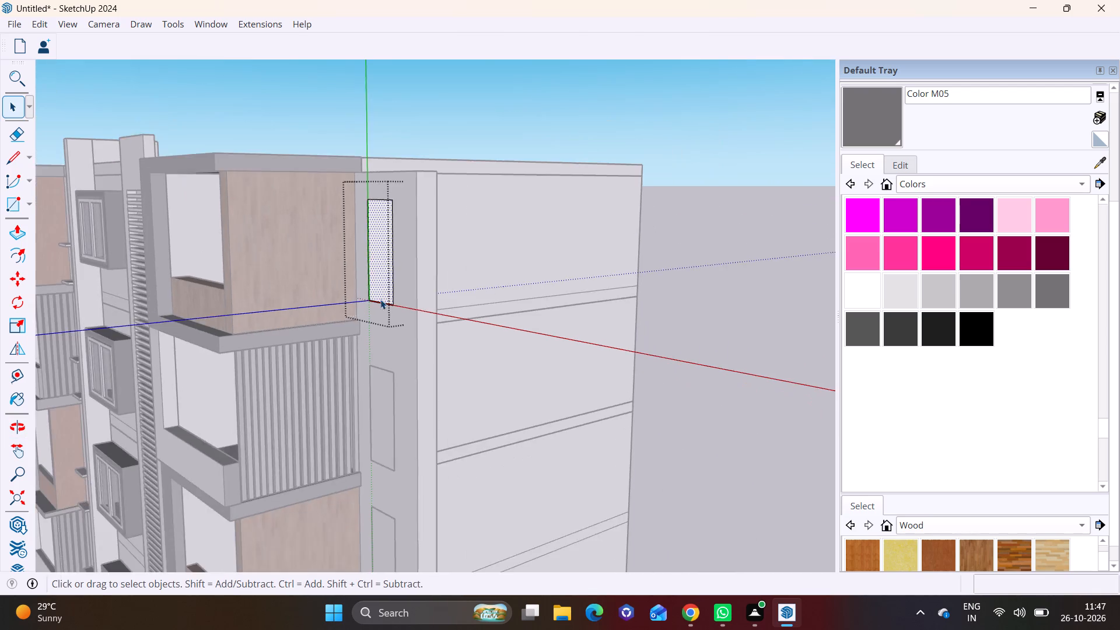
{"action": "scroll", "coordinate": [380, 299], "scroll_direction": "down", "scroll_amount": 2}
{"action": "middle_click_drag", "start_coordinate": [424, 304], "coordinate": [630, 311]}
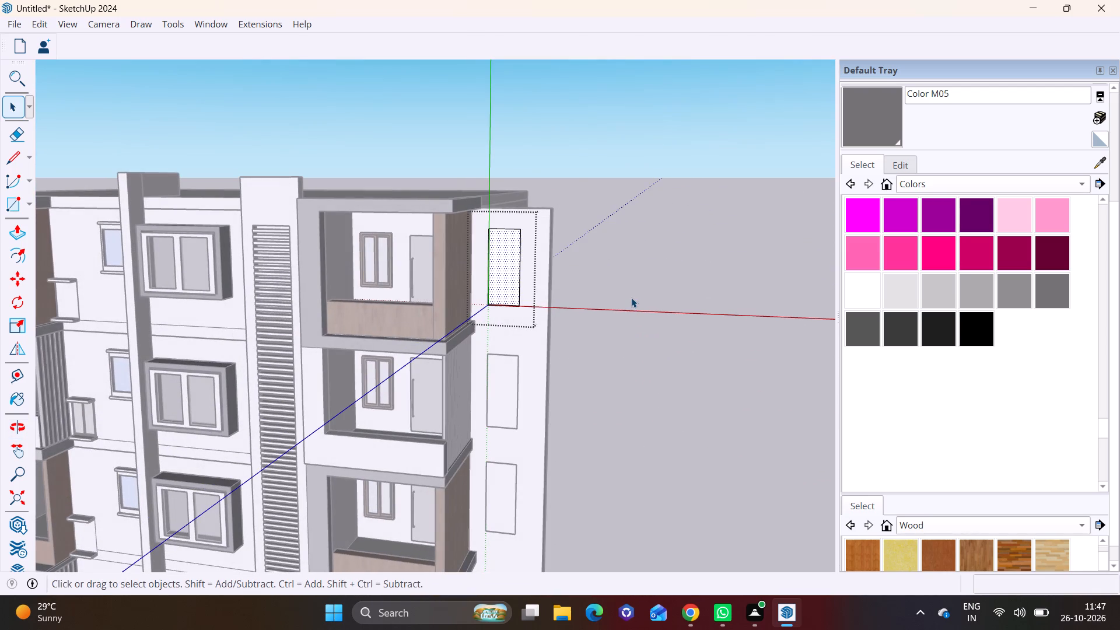
Undo the window-outline edits, the side wall narrowing and the copies of the outline, back to a single rectangle group.
{"action": "key", "text": "ctrl+z"}
{"action": "key", "text": "ctrl+z"}
{"action": "key", "text": "ctrl+z"}
{"action": "key", "text": "ctrl+z"}
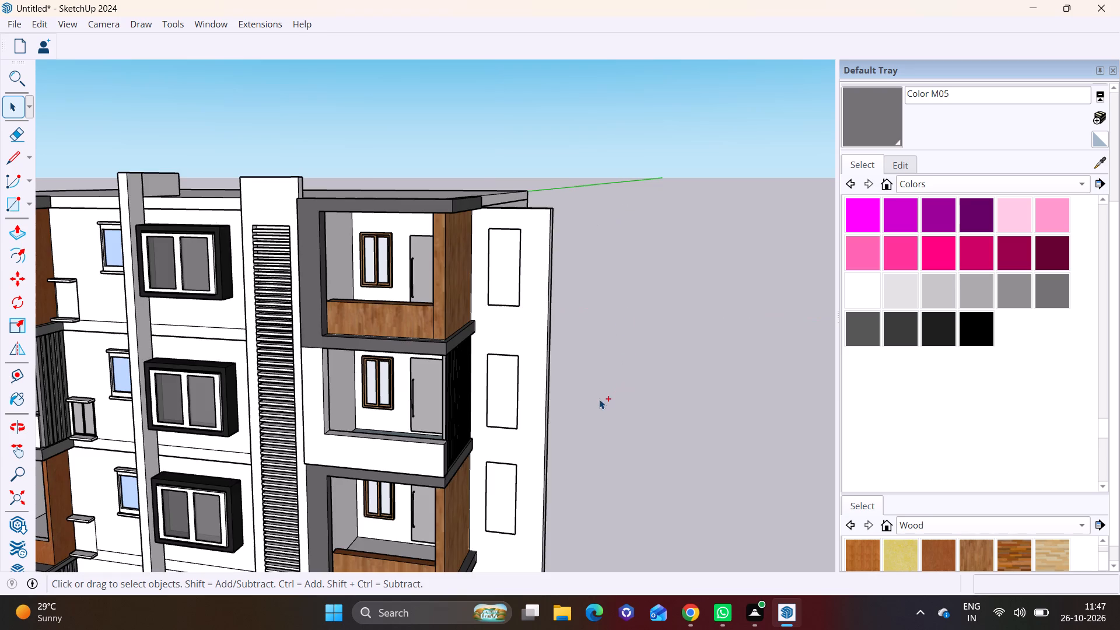
{"action": "key", "text": "ctrl+z"}
{"action": "key", "text": "ctrl+z"}
{"action": "key", "text": "ctrl+z"}
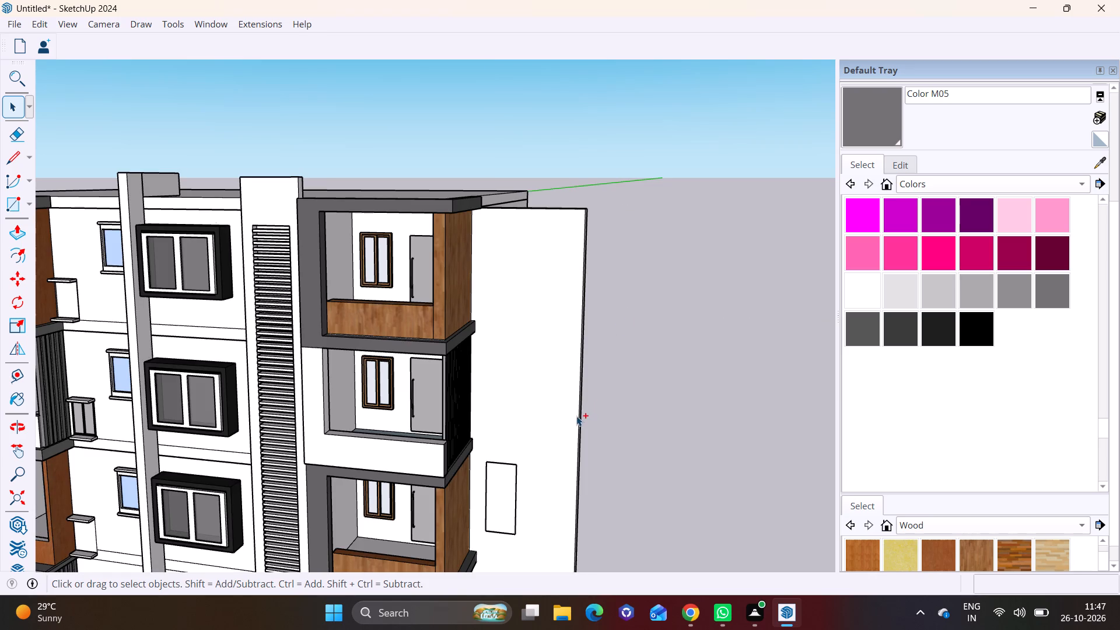
{"action": "key", "text": "ctrl+z"}
{"action": "key", "text": "ctrl+z"}
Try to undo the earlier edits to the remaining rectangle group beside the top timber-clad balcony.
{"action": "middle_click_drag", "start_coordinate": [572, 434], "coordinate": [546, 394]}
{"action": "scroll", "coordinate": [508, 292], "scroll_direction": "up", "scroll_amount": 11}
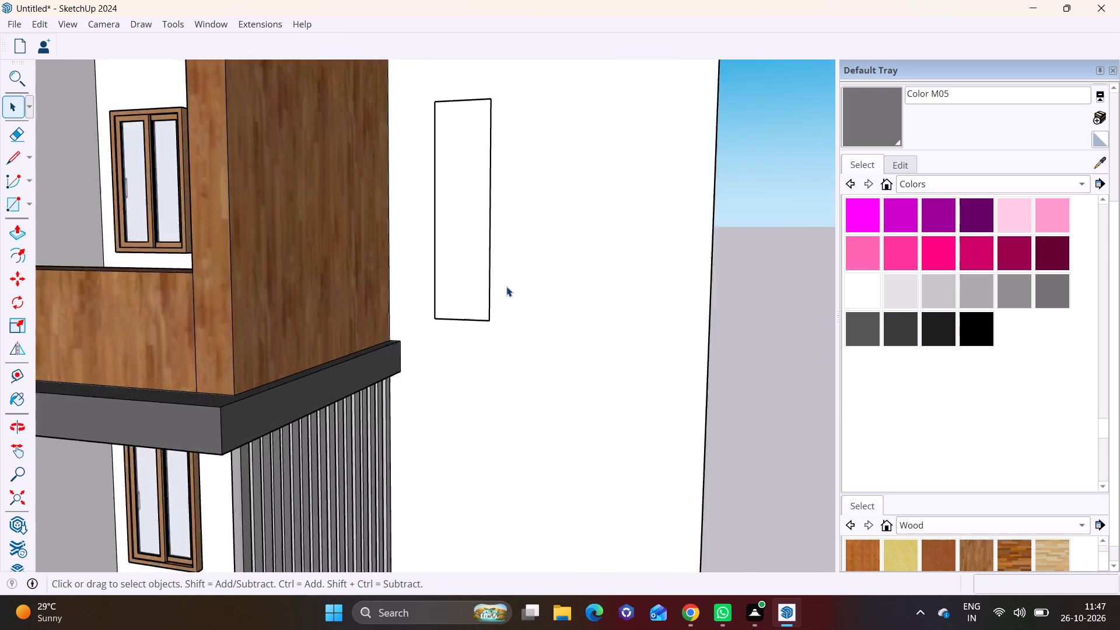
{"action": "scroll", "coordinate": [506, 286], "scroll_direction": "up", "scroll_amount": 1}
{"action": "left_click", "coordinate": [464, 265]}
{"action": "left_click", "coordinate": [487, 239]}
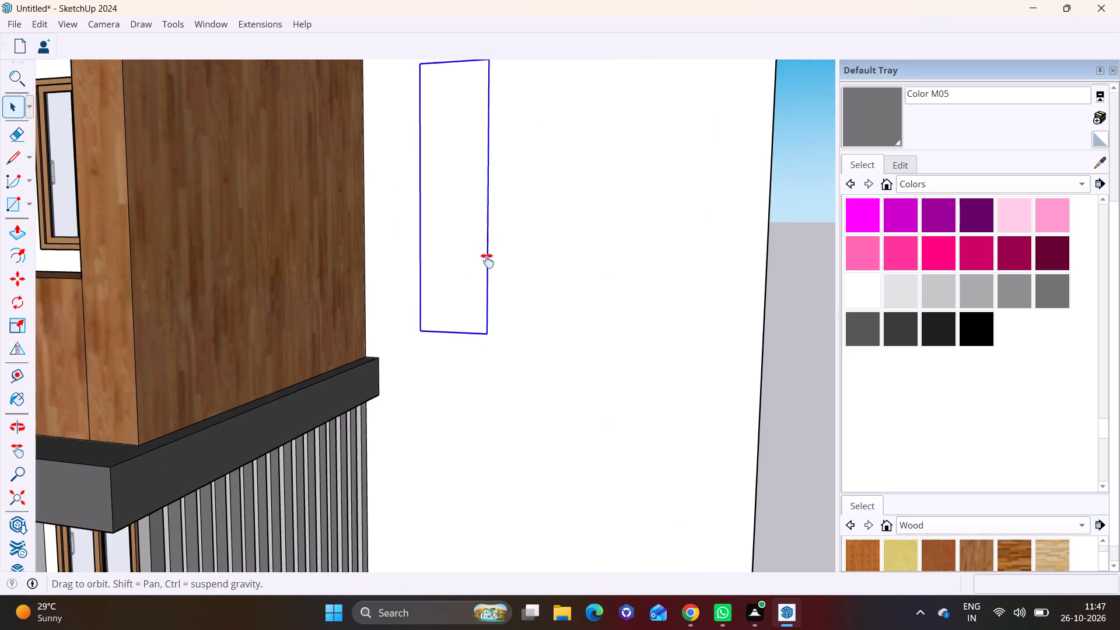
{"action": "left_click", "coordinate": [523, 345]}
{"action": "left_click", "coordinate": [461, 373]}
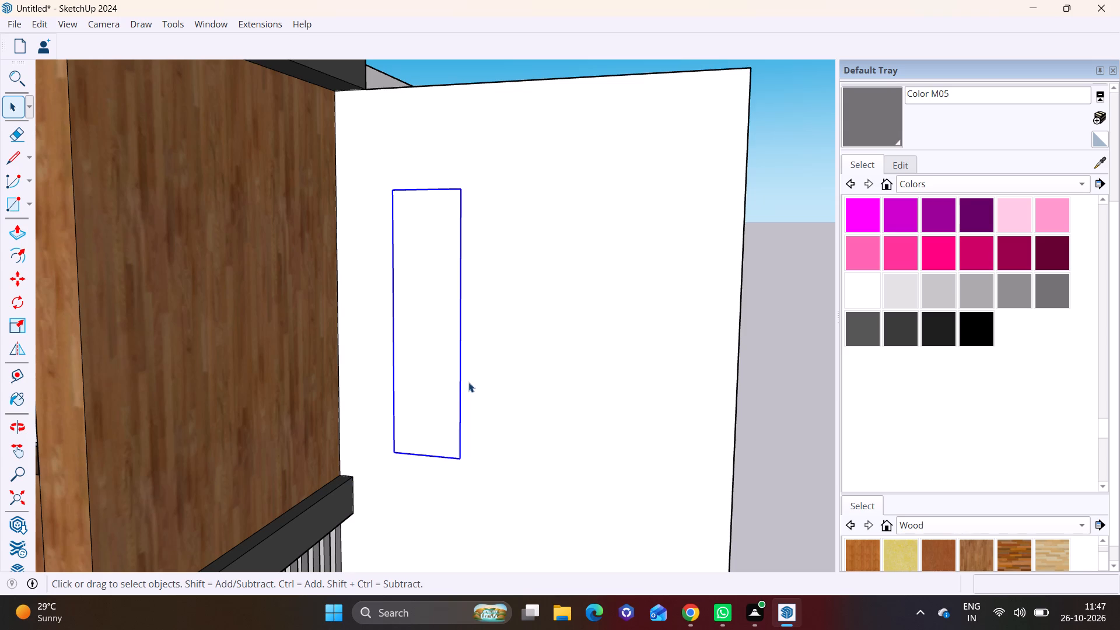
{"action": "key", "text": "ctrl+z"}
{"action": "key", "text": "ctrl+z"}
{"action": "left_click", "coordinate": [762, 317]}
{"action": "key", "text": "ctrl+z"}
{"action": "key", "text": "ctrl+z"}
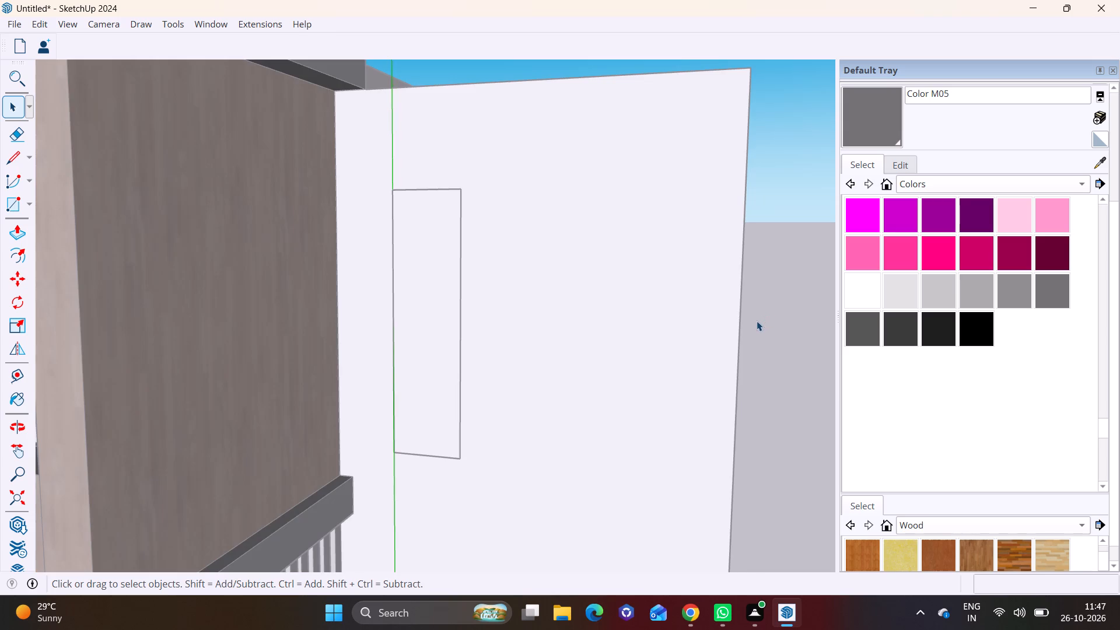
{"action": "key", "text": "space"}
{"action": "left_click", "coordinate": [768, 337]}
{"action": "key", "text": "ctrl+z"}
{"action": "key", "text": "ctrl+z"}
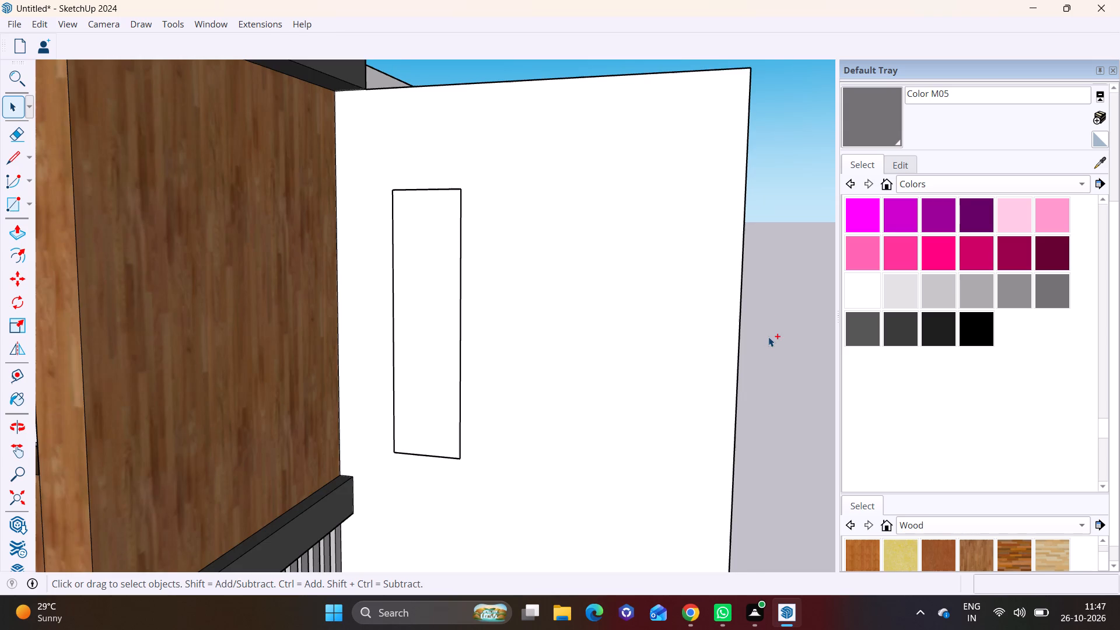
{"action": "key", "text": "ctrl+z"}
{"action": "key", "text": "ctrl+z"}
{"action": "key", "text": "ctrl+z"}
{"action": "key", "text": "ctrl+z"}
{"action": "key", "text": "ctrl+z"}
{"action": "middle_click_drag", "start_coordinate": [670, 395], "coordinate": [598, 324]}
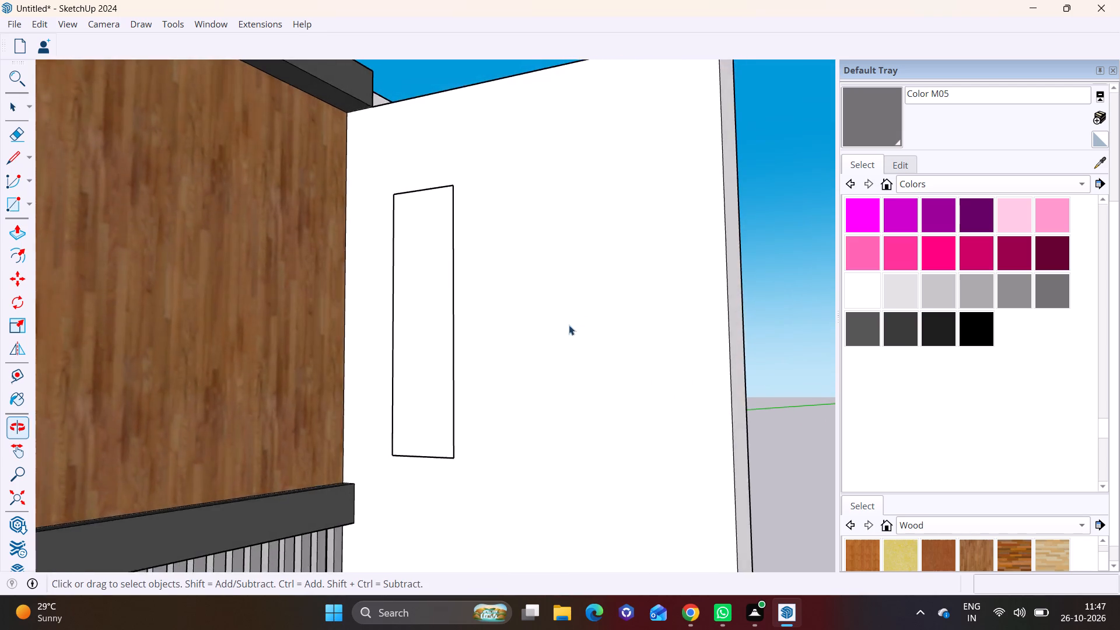
Inspect the remaining rectangle group beside the top timber-clad balcony, and delete it from the side wall.
{"action": "scroll", "coordinate": [554, 359], "scroll_direction": "down", "scroll_amount": 3}
{"action": "left_click", "coordinate": [477, 334]}
{"action": "triple_click", "coordinate": [477, 334]}
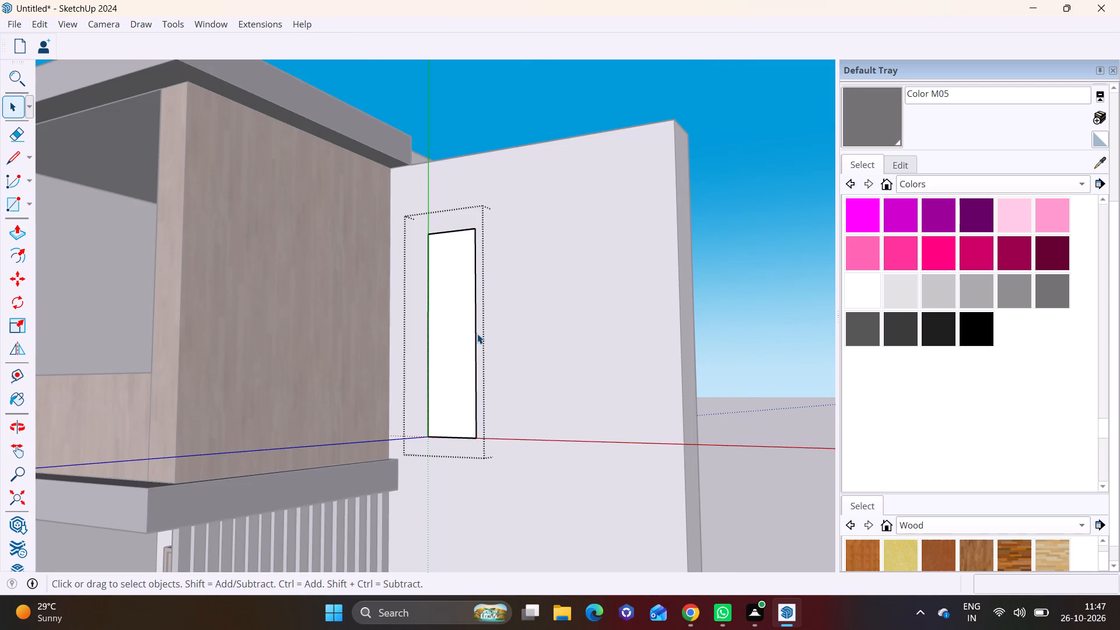
{"action": "left_click", "coordinate": [476, 333]}
{"action": "left_click", "coordinate": [475, 327]}
{"action": "left_click", "coordinate": [758, 357]}
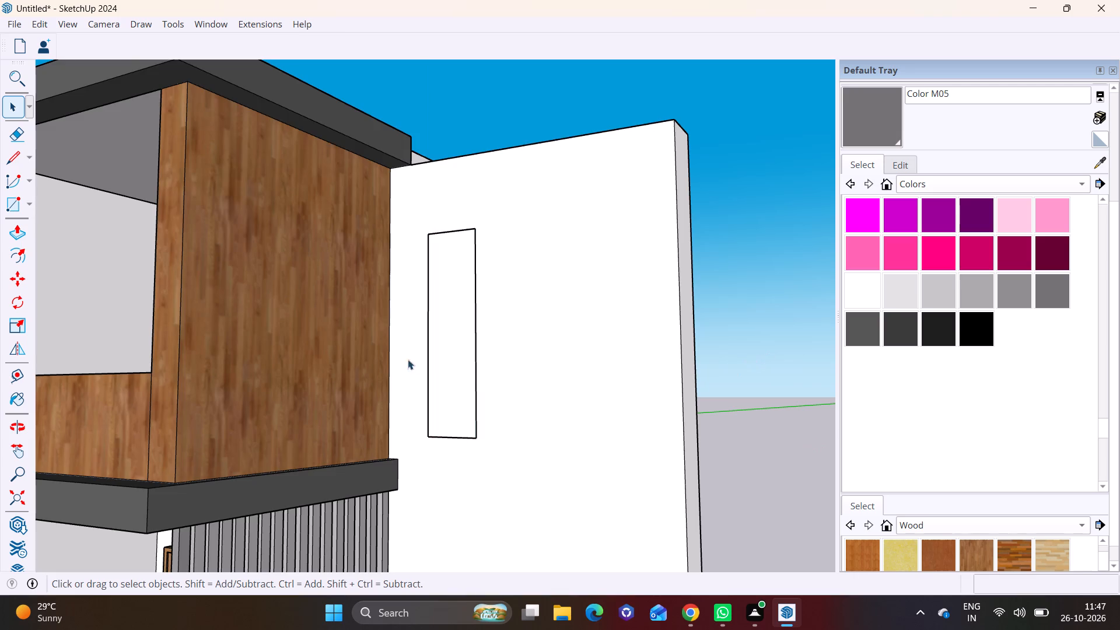
{"action": "left_click", "coordinate": [463, 400]}
{"action": "key", "text": "Delete"}
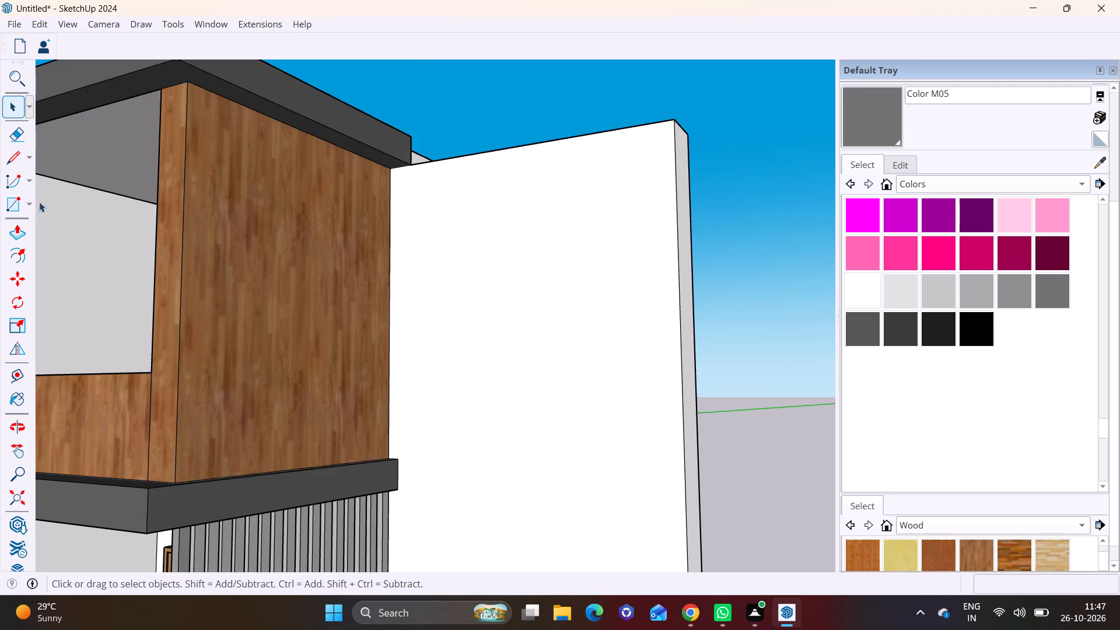
Draw a vertical rectangle about 1' 3" by 5' 11" directly on the side wall, beside the top timber-clad balcony.
{"action": "left_click", "coordinate": [29, 203]}
{"action": "left_click", "coordinate": [32, 220]}
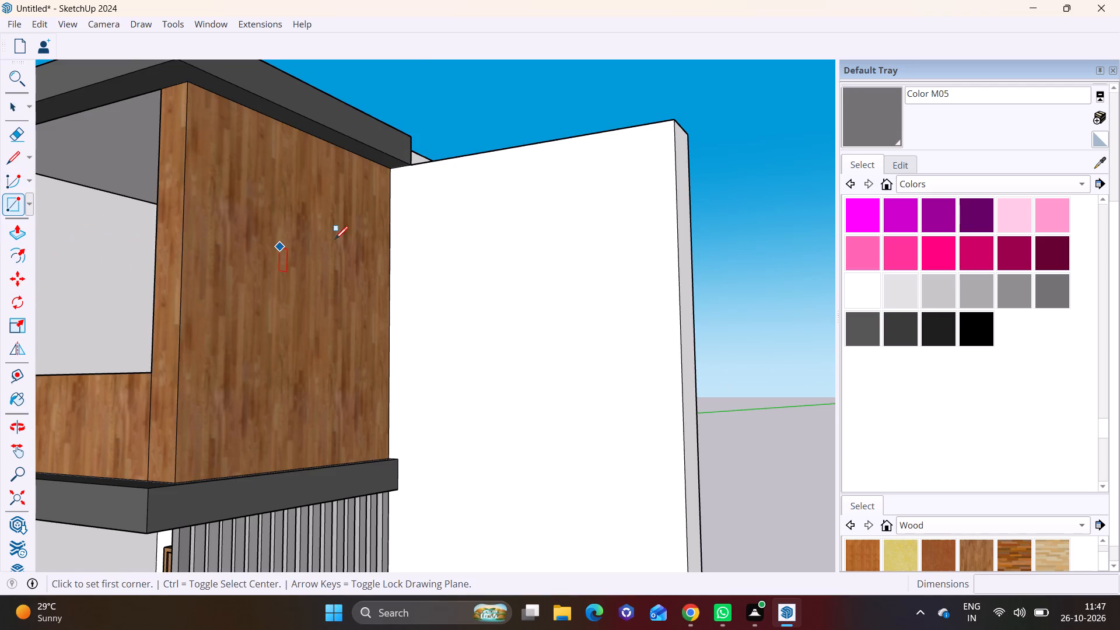
{"action": "left_click", "coordinate": [433, 228]}
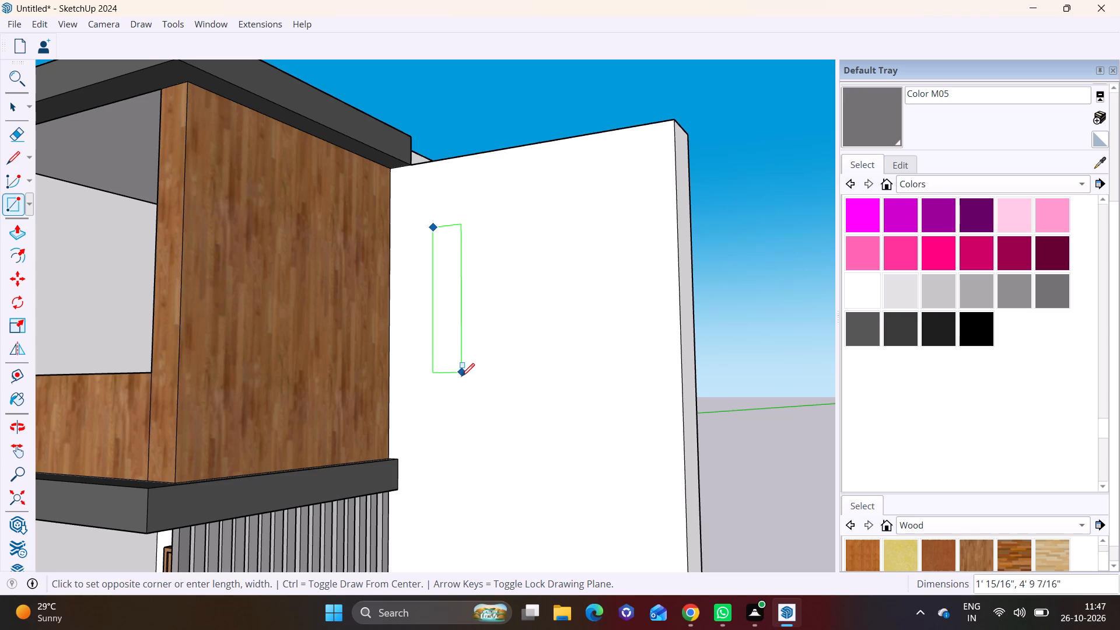
{"action": "left_click", "coordinate": [466, 406]}
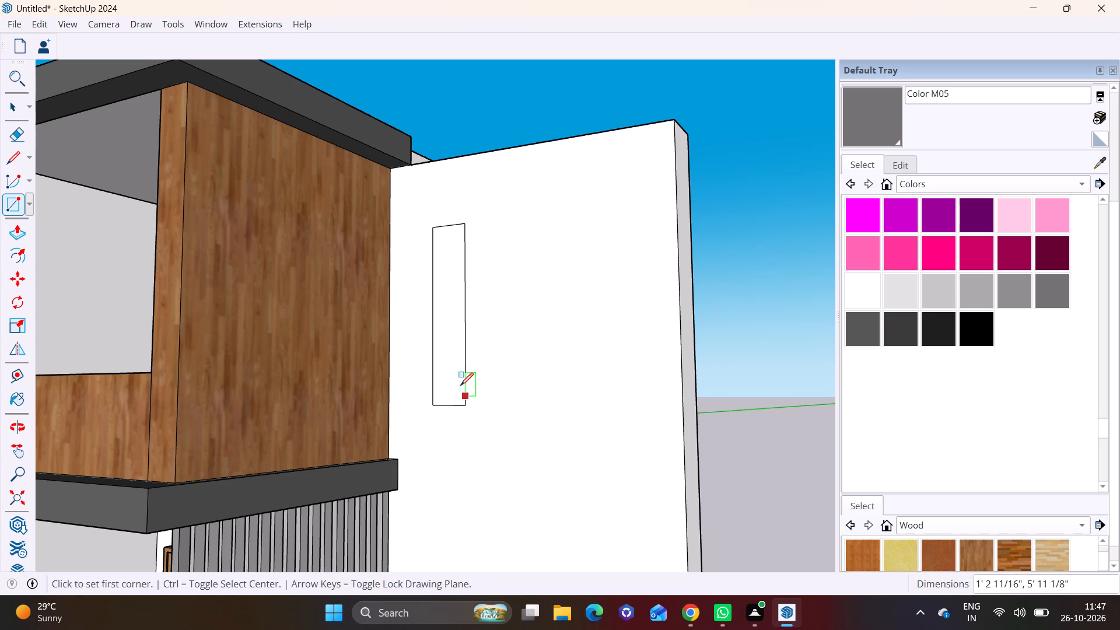
{"action": "key", "text": "space"}
Widen the new rectangle by moving its vertical edge farther from the balcony outward about 4" along the red axis.
{"action": "left_click", "coordinate": [449, 349]}
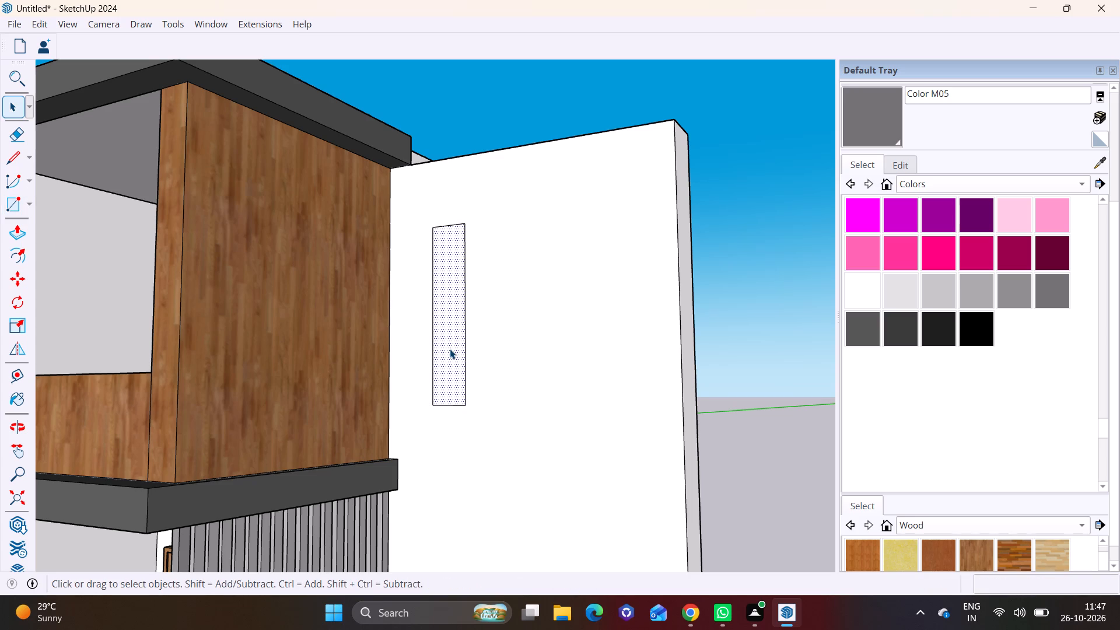
{"action": "left_click", "coordinate": [465, 317]}
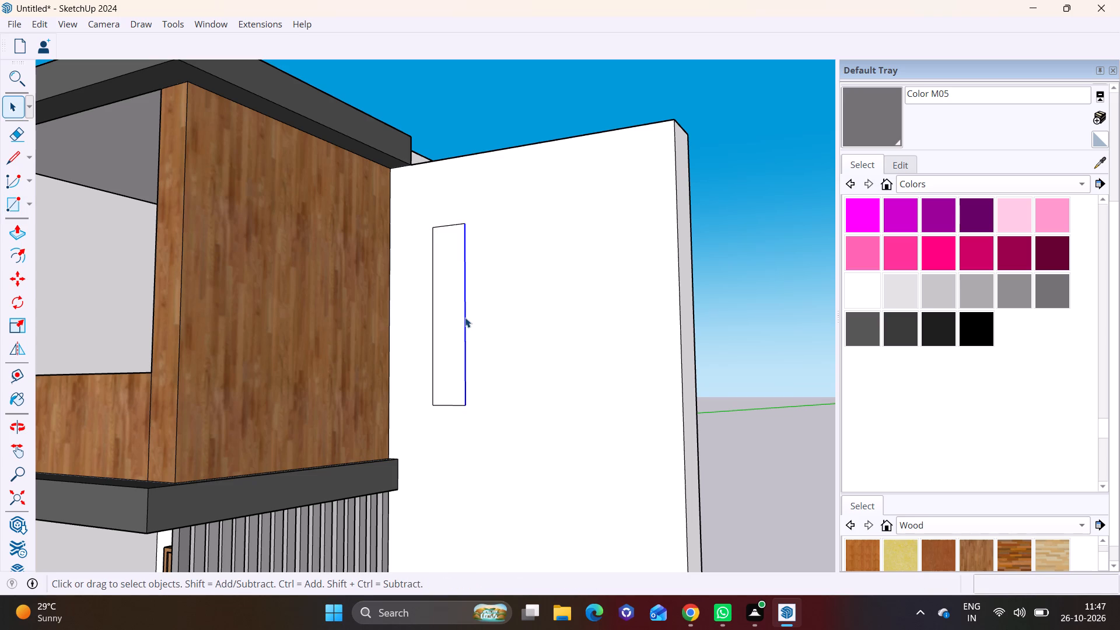
{"action": "key", "text": "m"}
{"action": "left_click", "coordinate": [465, 317]}
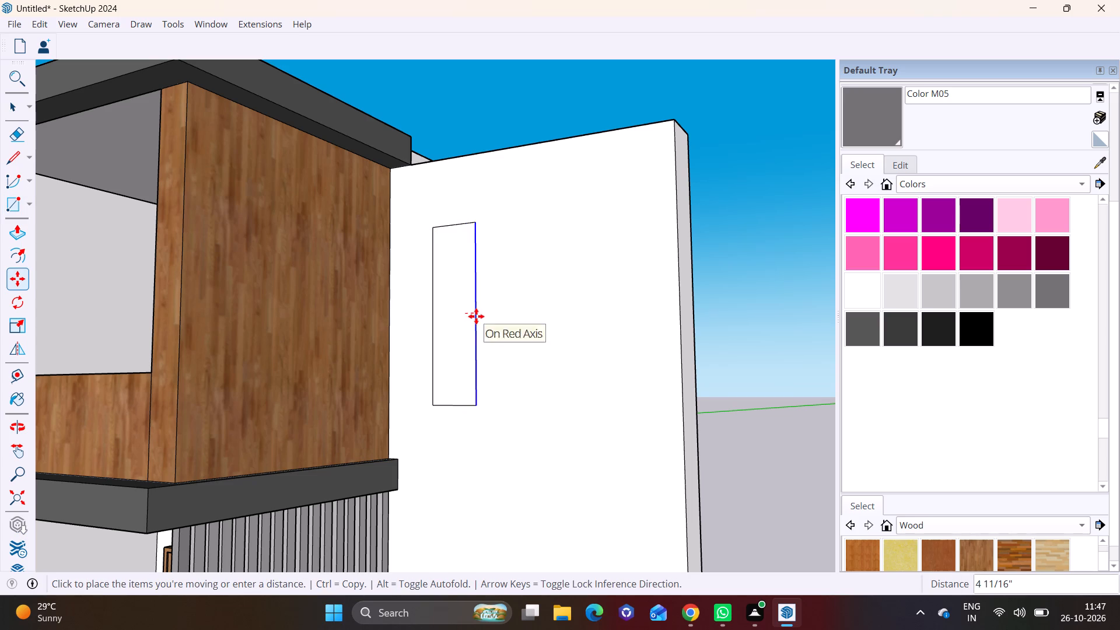
{"action": "left_click", "coordinate": [474, 318]}
{"action": "key", "text": "space"}
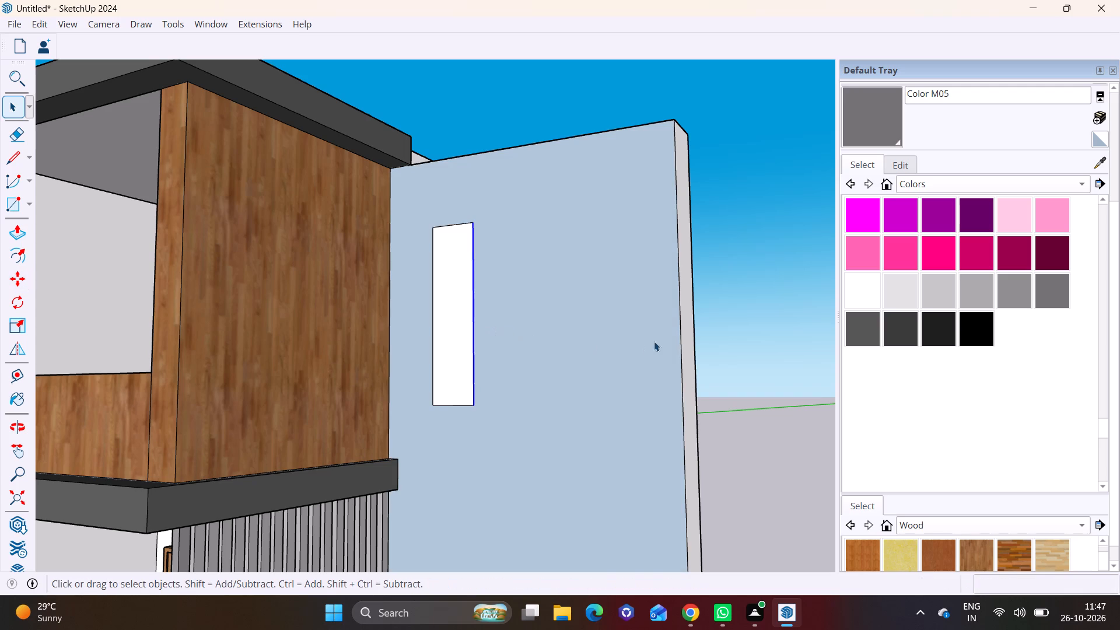
{"action": "left_click", "coordinate": [733, 427]}
{"action": "key", "text": "ctrl+x"}
Copy the window outline beside the top timber-clad balcony straight down the side wall to beside the slatted balcony below.
{"action": "scroll", "coordinate": [643, 376], "scroll_direction": "down", "scroll_amount": 5}
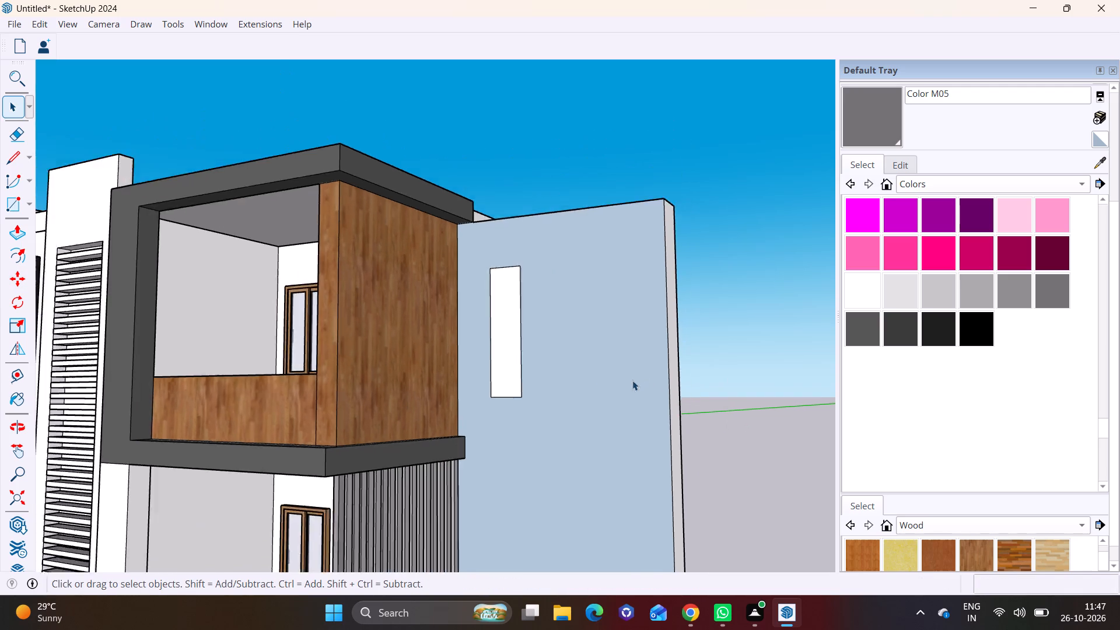
{"action": "scroll", "coordinate": [632, 380], "scroll_direction": "down", "scroll_amount": 2}
{"action": "middle_click_drag", "start_coordinate": [565, 331], "coordinate": [528, 413]}
{"action": "scroll", "coordinate": [524, 412], "scroll_direction": "up", "scroll_amount": 3}
{"action": "left_click_drag", "start_coordinate": [497, 258], "coordinate": [533, 331]}
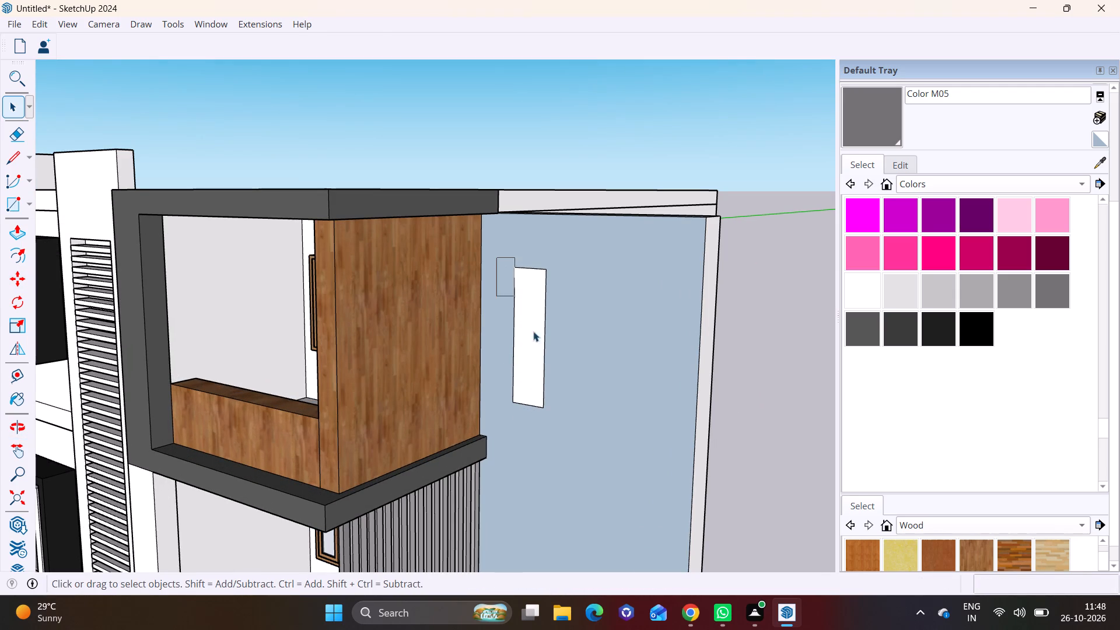
{"action": "left_click_drag", "start_coordinate": [533, 331], "coordinate": [569, 442]}
{"action": "scroll", "coordinate": [545, 381], "scroll_direction": "up", "scroll_amount": 2}
{"action": "key", "text": "m"}
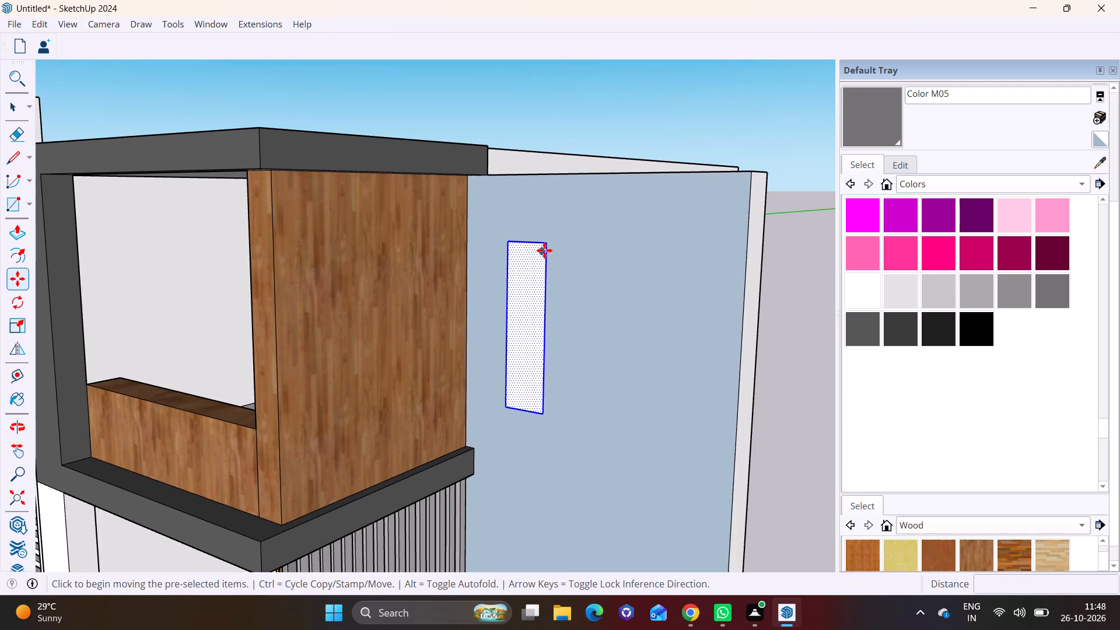
{"action": "left_click", "coordinate": [547, 247]}
{"action": "middle_click_drag", "start_coordinate": [537, 401], "coordinate": [567, 194]}
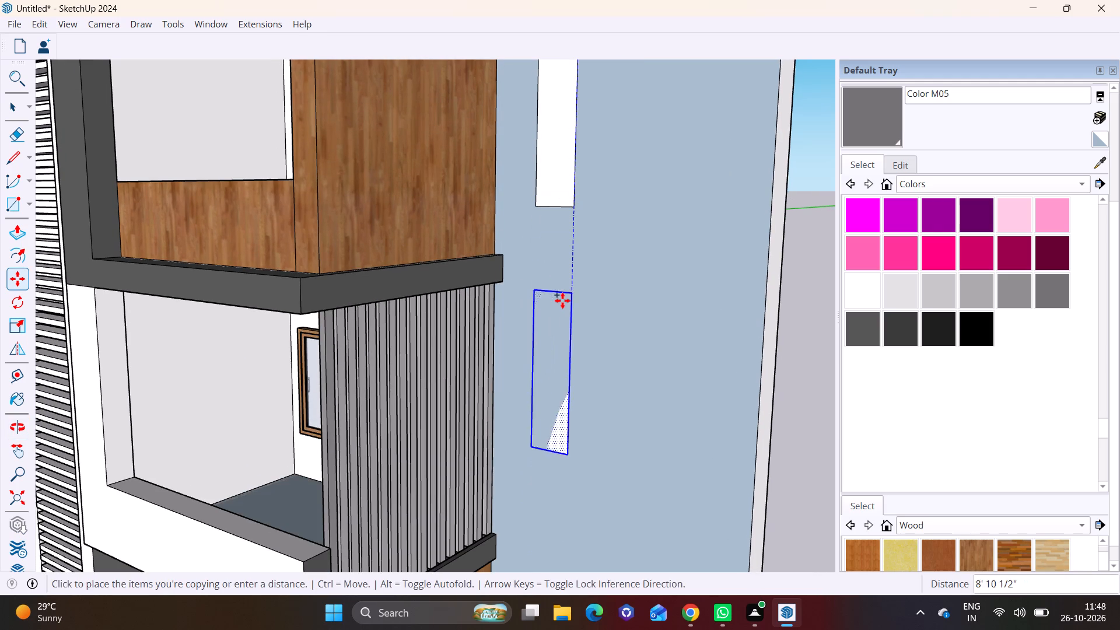
{"action": "left_click", "coordinate": [563, 320]}
Copy the window outline down the side wall twice more, beside the lower timber-clad balcony and the lowest slatted balcony.
{"action": "left_click", "coordinate": [569, 323]}
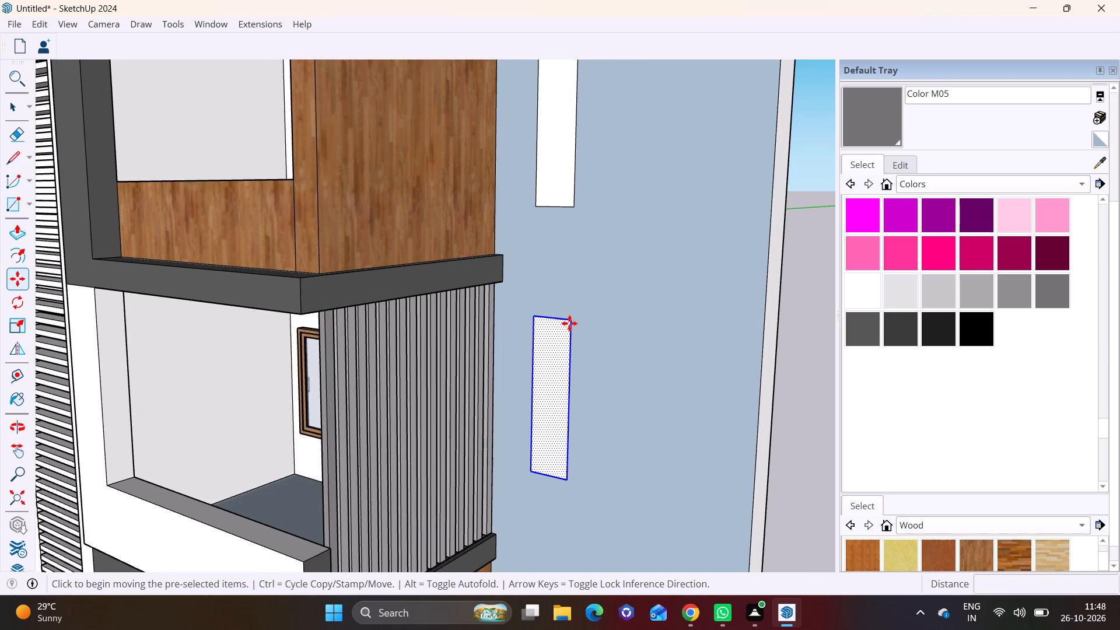
{"action": "middle_click_drag", "start_coordinate": [567, 418], "coordinate": [589, 199], "text": "shift"}
{"action": "middle_click_drag", "start_coordinate": [573, 390], "coordinate": [593, 168], "text": "shift"}
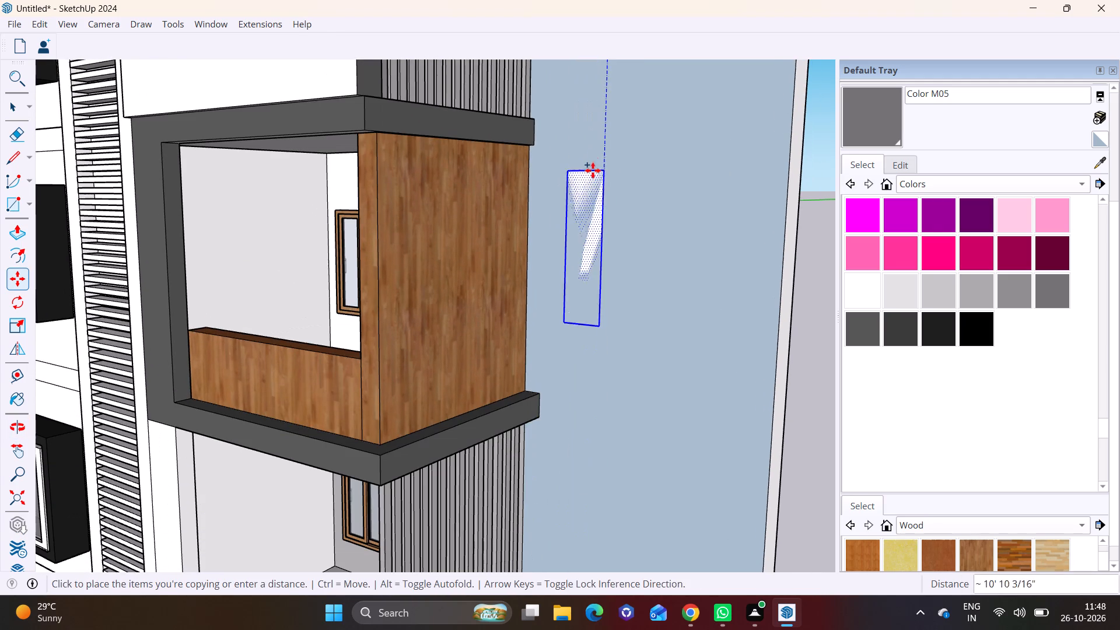
{"action": "left_click", "coordinate": [597, 183]}
{"action": "left_click", "coordinate": [603, 184]}
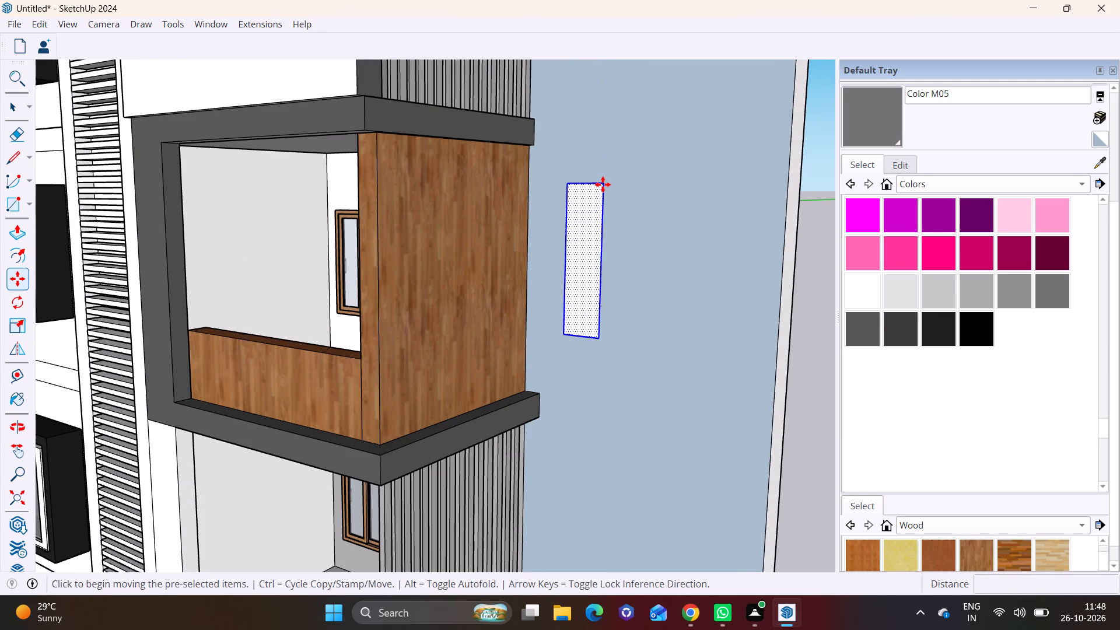
{"action": "middle_click_drag", "start_coordinate": [570, 302], "coordinate": [596, 146], "text": "shift"}
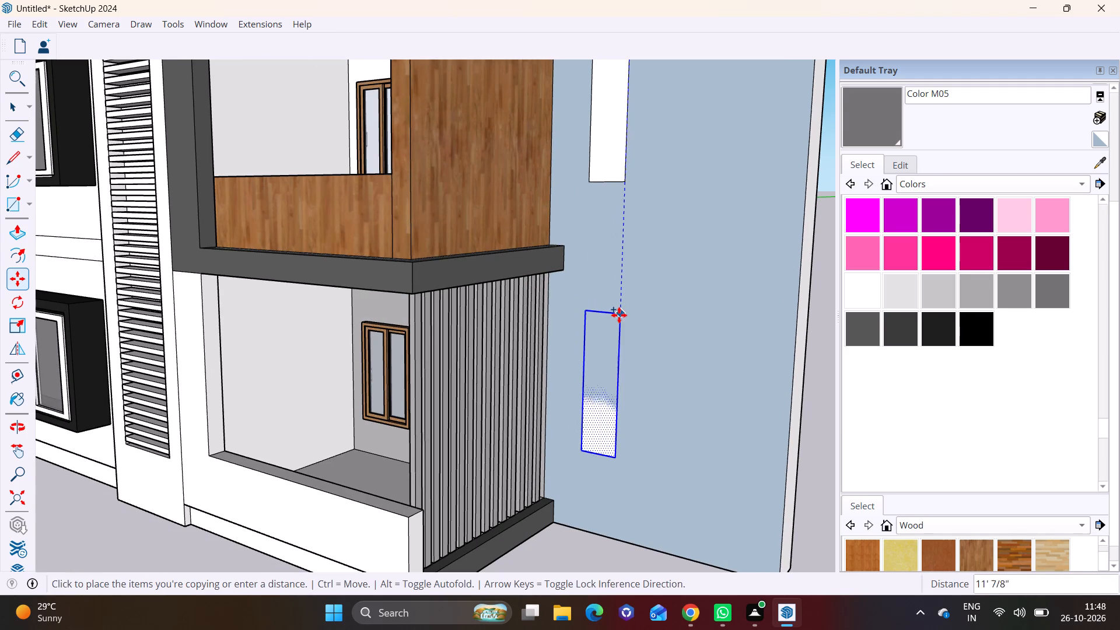
{"action": "left_click", "coordinate": [619, 311]}
{"action": "key", "text": "space"}
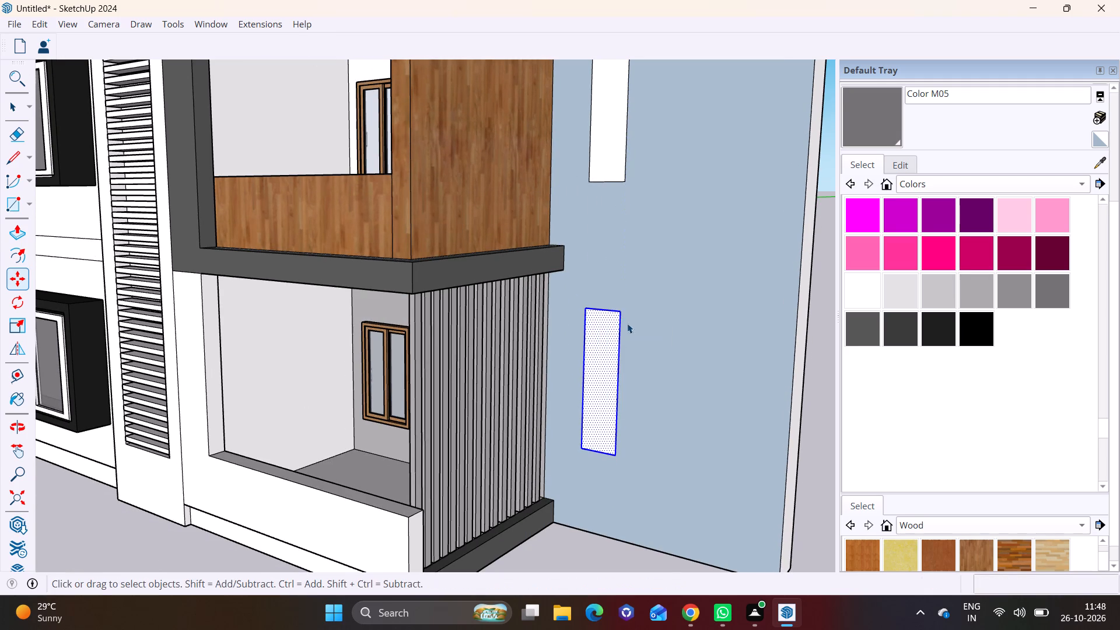
Push the lowest window outline, beside the lowest slatted balcony, about 1 7/16" into the side wall.
{"action": "scroll", "coordinate": [680, 343], "scroll_direction": "down", "scroll_amount": 7}
{"action": "middle_click_drag", "start_coordinate": [657, 339], "coordinate": [429, 345], "text": "shift"}
{"action": "scroll", "coordinate": [540, 357], "scroll_direction": "up", "scroll_amount": 6}
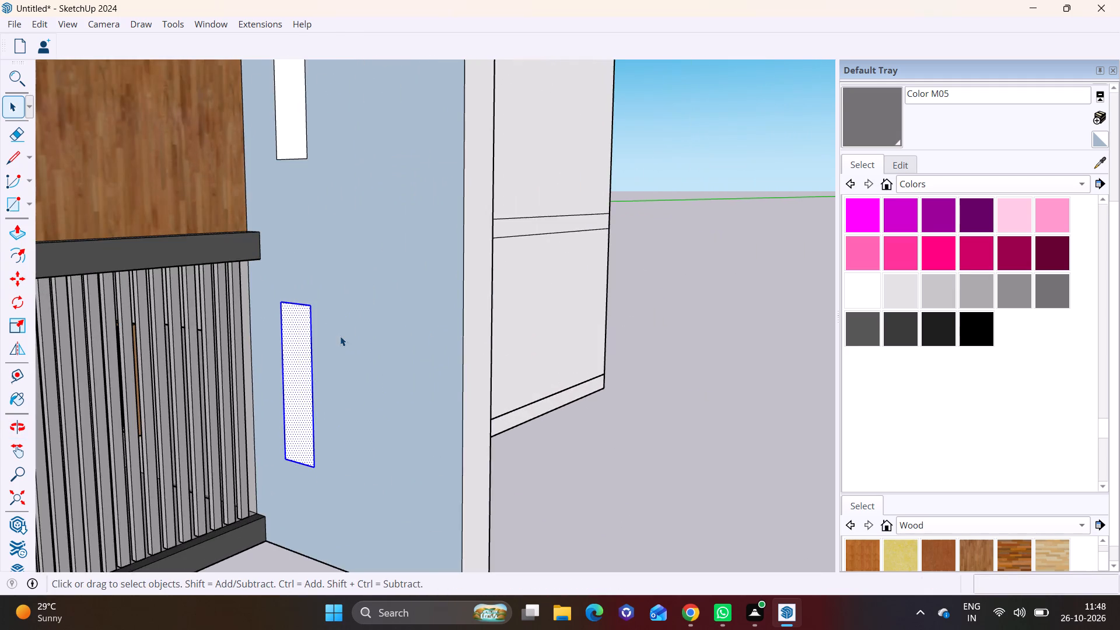
{"action": "middle_click_drag", "start_coordinate": [349, 332], "coordinate": [517, 316], "text": "shift"}
{"action": "scroll", "coordinate": [474, 310], "scroll_direction": "up", "scroll_amount": 3}
{"action": "left_click", "coordinate": [453, 331]}
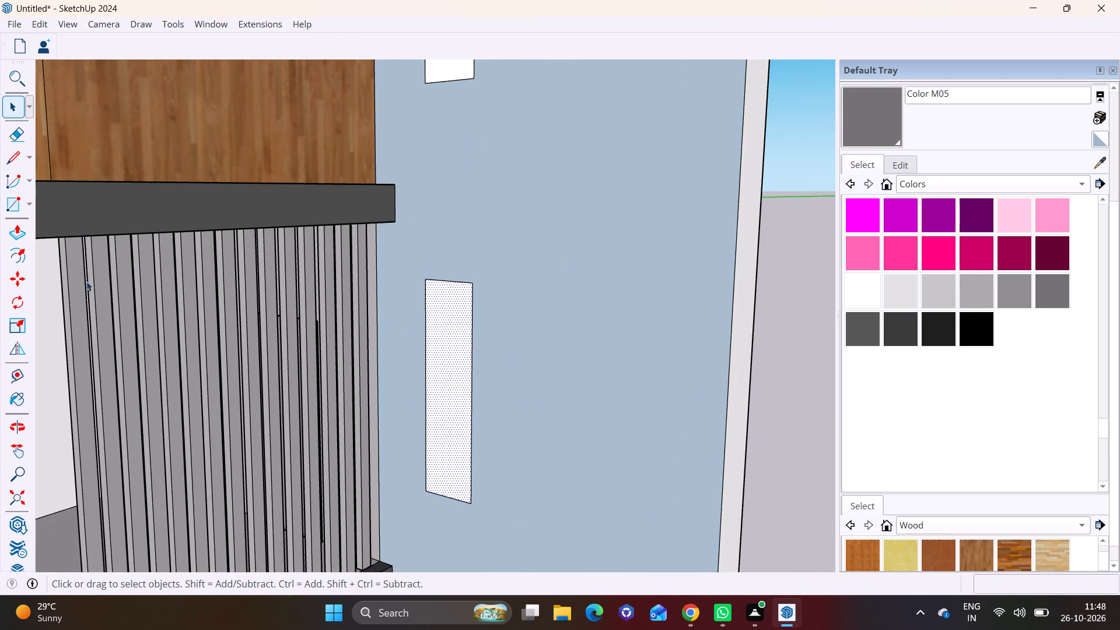
{"action": "left_click", "coordinate": [16, 226]}
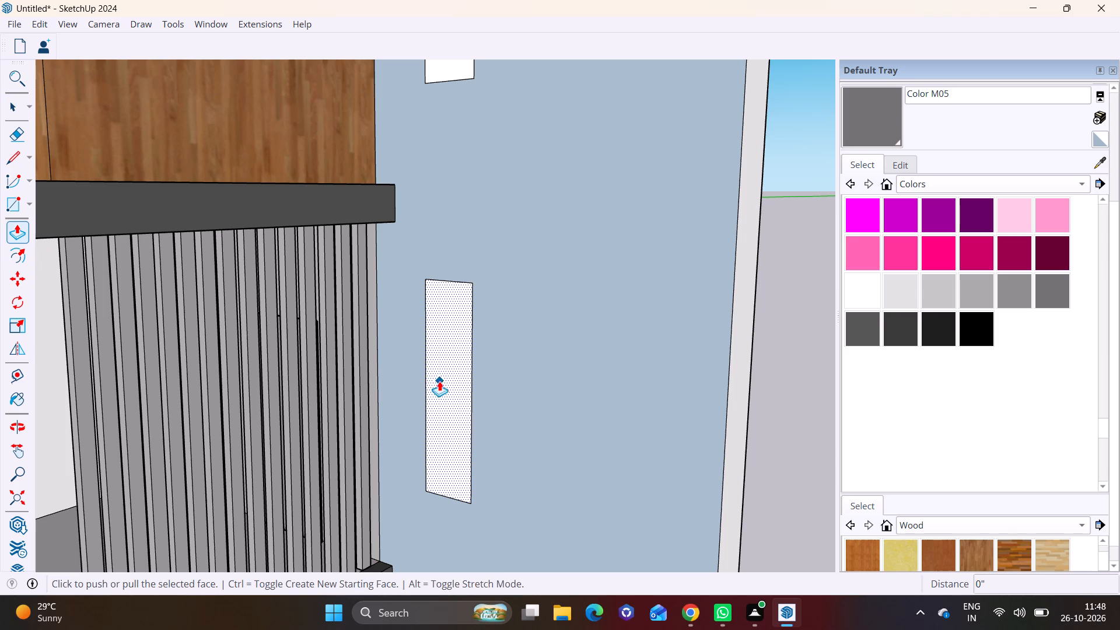
{"action": "left_click", "coordinate": [439, 381]}
{"action": "left_click", "coordinate": [450, 360]}
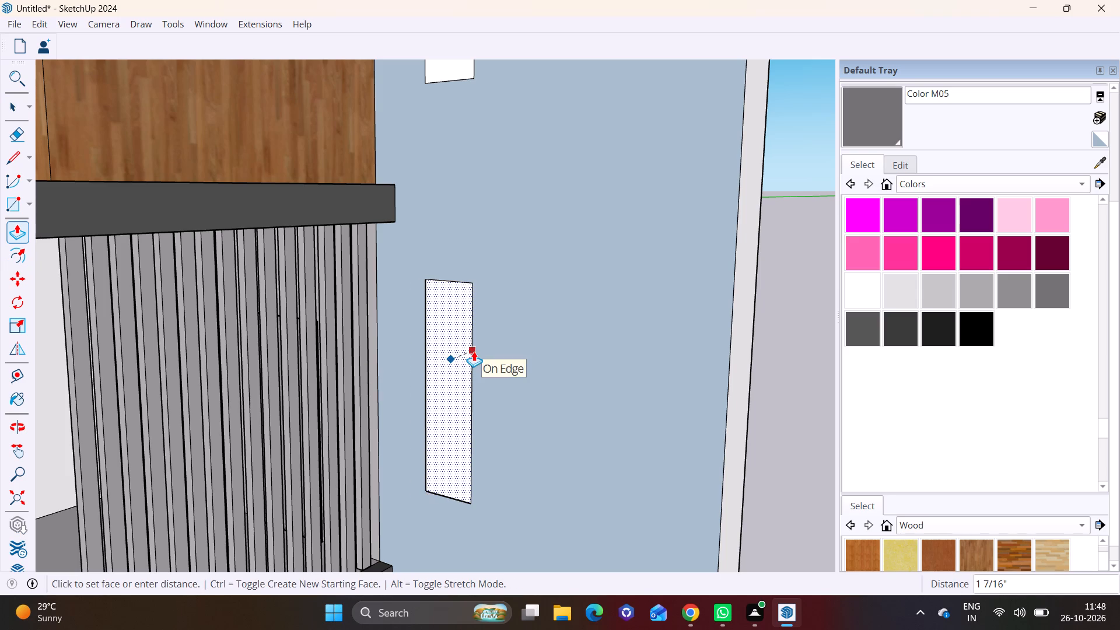
{"action": "left_click", "coordinate": [474, 351]}
{"action": "left_click", "coordinate": [446, 362]}
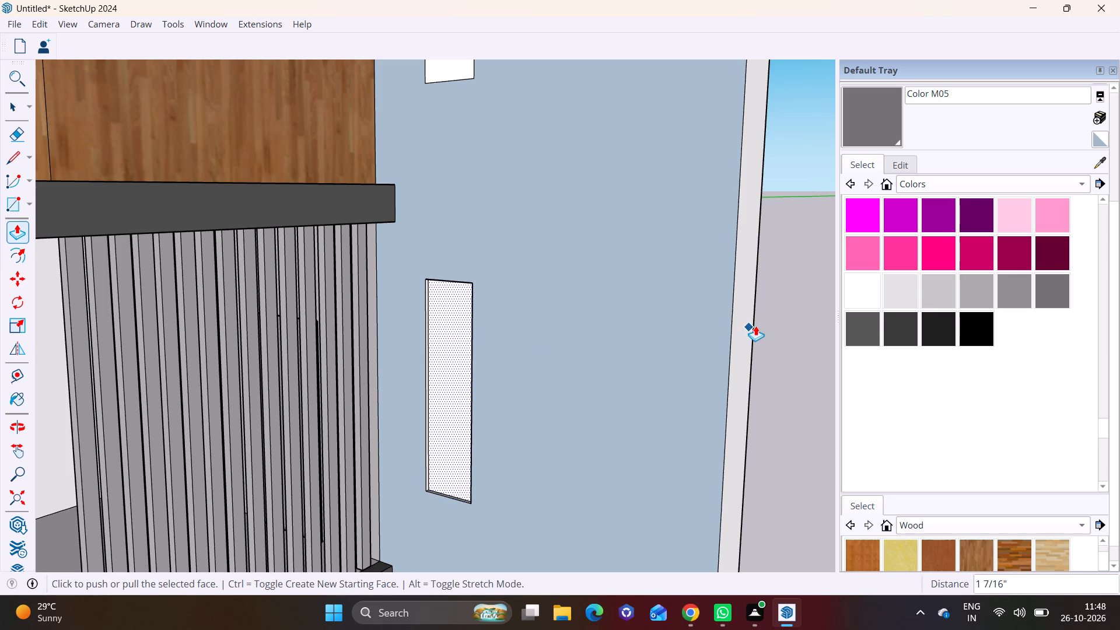
{"action": "left_click", "coordinate": [757, 325]}
{"action": "scroll", "coordinate": [686, 396], "scroll_direction": "up", "scroll_amount": 1}
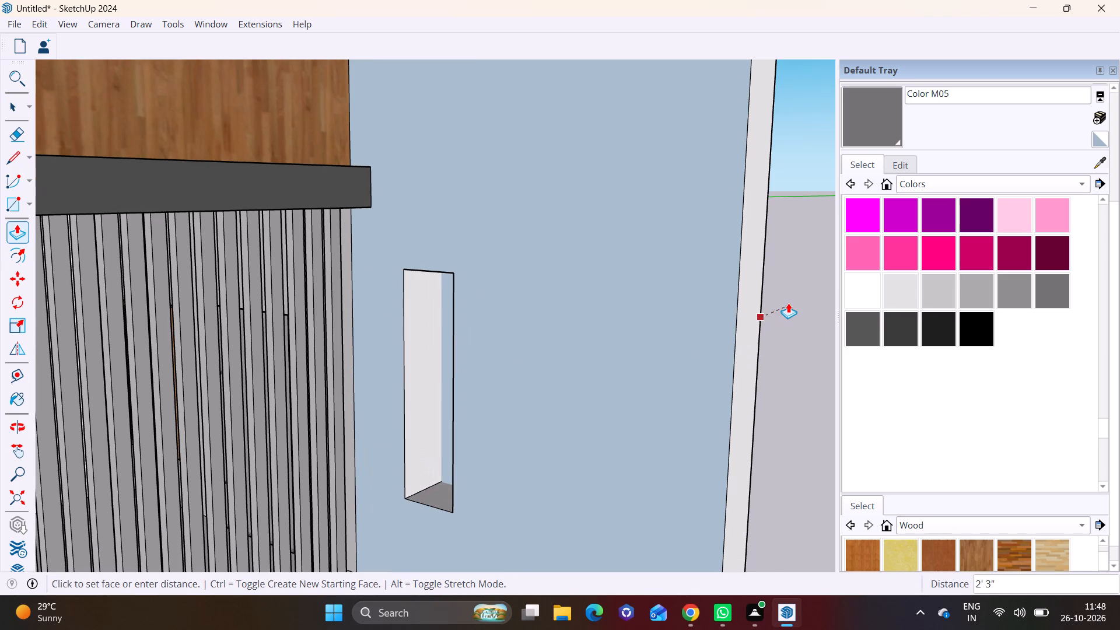
{"action": "left_click", "coordinate": [764, 314]}
Push the back face of the lowest window recess farther in to cut the opening through the side wall.
{"action": "middle_click_drag", "start_coordinate": [779, 345], "coordinate": [528, 349]}
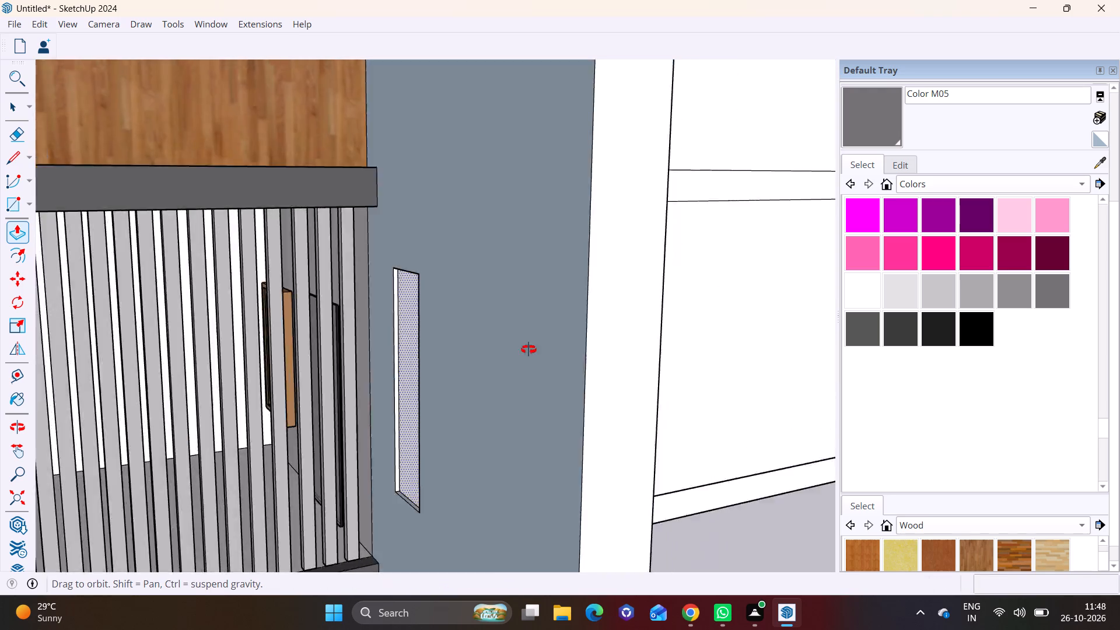
{"action": "middle_click_drag", "start_coordinate": [528, 349], "coordinate": [690, 323]}
{"action": "scroll", "coordinate": [473, 328], "scroll_direction": "up", "scroll_amount": 3}
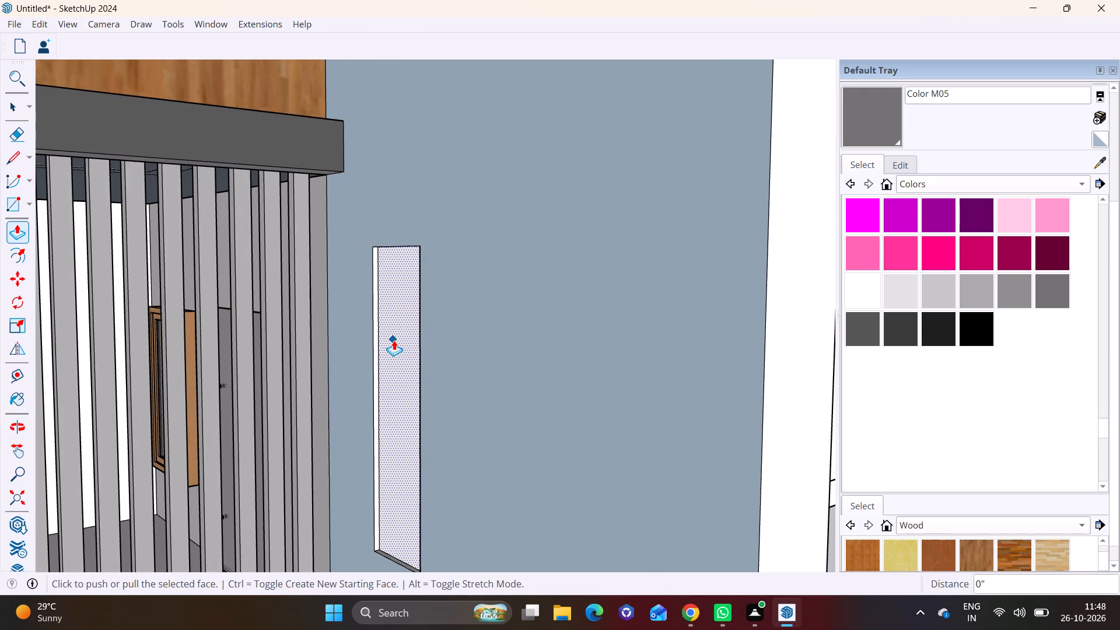
{"action": "scroll", "coordinate": [394, 340], "scroll_direction": "down", "scroll_amount": 2}
{"action": "left_click", "coordinate": [394, 340]}
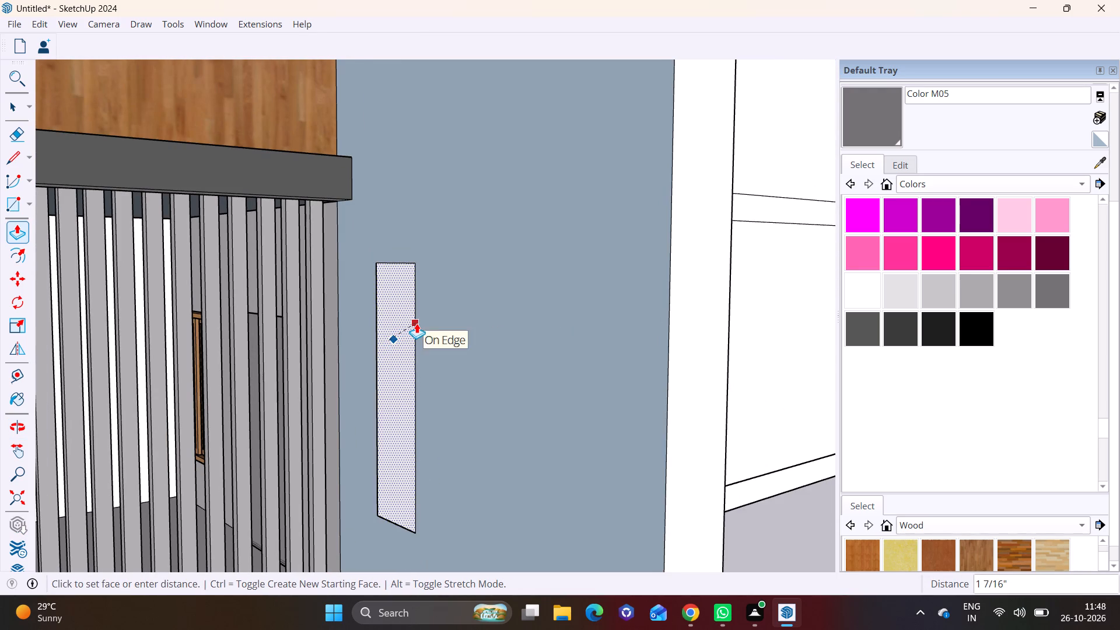
{"action": "left_click", "coordinate": [408, 323]}
{"action": "middle_click_drag", "start_coordinate": [402, 349], "coordinate": [487, 355]}
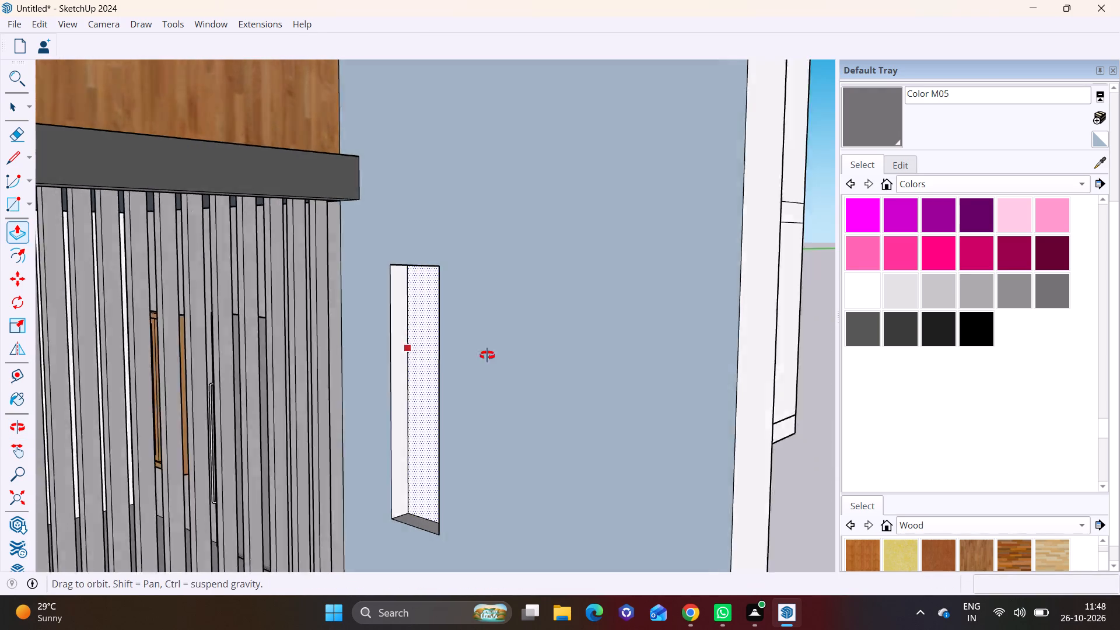
{"action": "middle_click_drag", "start_coordinate": [487, 355], "coordinate": [506, 355]}
{"action": "left_click", "coordinate": [430, 356]}
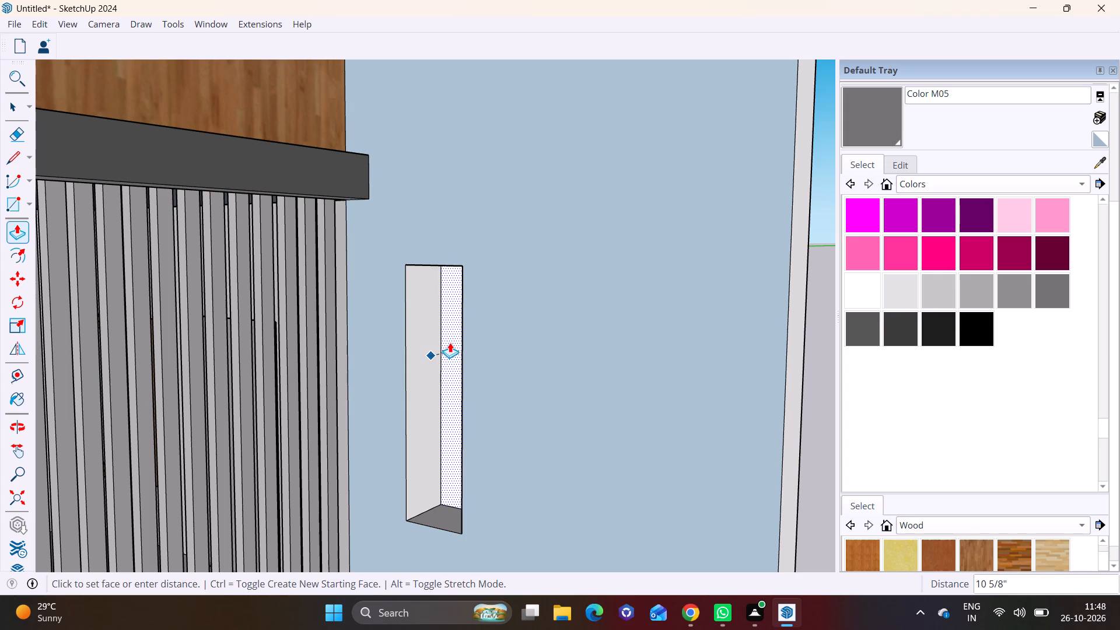
{"action": "left_click", "coordinate": [450, 342]}
{"action": "middle_click_drag", "start_coordinate": [450, 342], "coordinate": [523, 345]}
{"action": "left_click", "coordinate": [452, 349]}
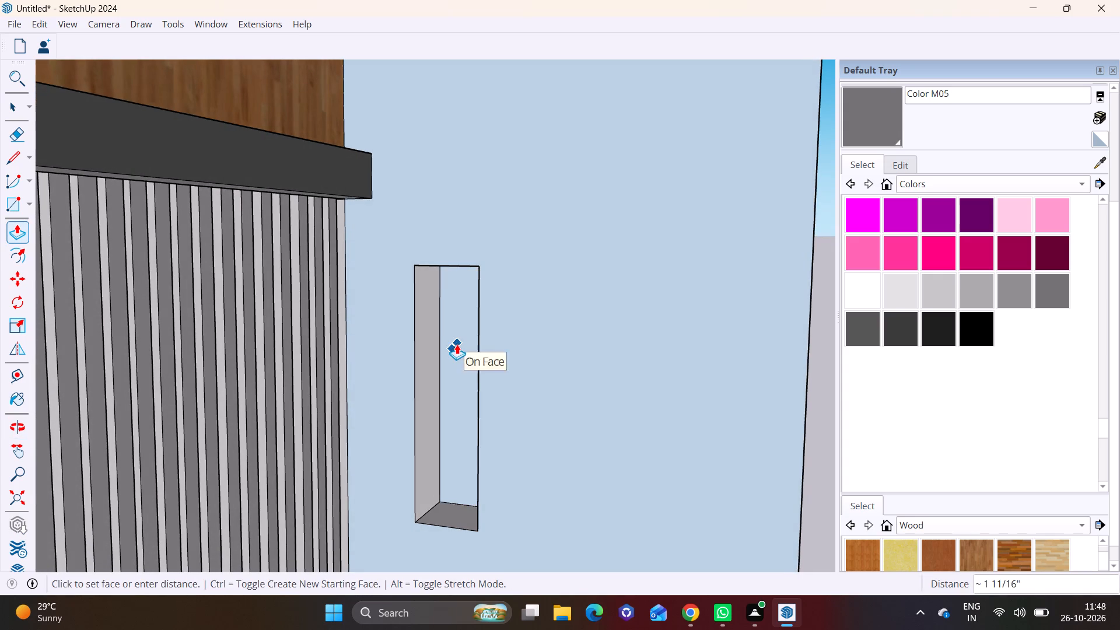
{"action": "left_click", "coordinate": [457, 344]}
Push the window outline beside the lower timber-clad balcony inward to form a shallow recess in the side wall.
{"action": "key", "text": "space"}
{"action": "scroll", "coordinate": [443, 382], "scroll_direction": "down", "scroll_amount": 7}
{"action": "scroll", "coordinate": [482, 332], "scroll_direction": "down", "scroll_amount": 1, "text": "shift"}
{"action": "middle_click_drag", "start_coordinate": [480, 338], "coordinate": [450, 410], "text": "shift"}
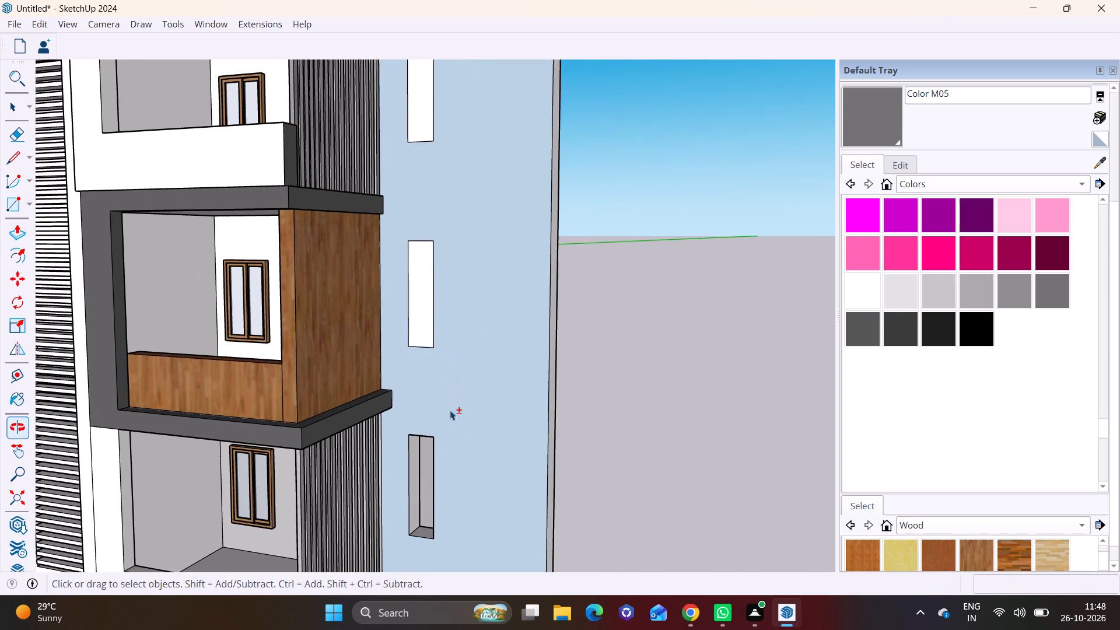
{"action": "middle_click_drag", "start_coordinate": [450, 410], "coordinate": [450, 437], "text": "shift"}
{"action": "scroll", "coordinate": [424, 324], "scroll_direction": "up", "scroll_amount": 7}
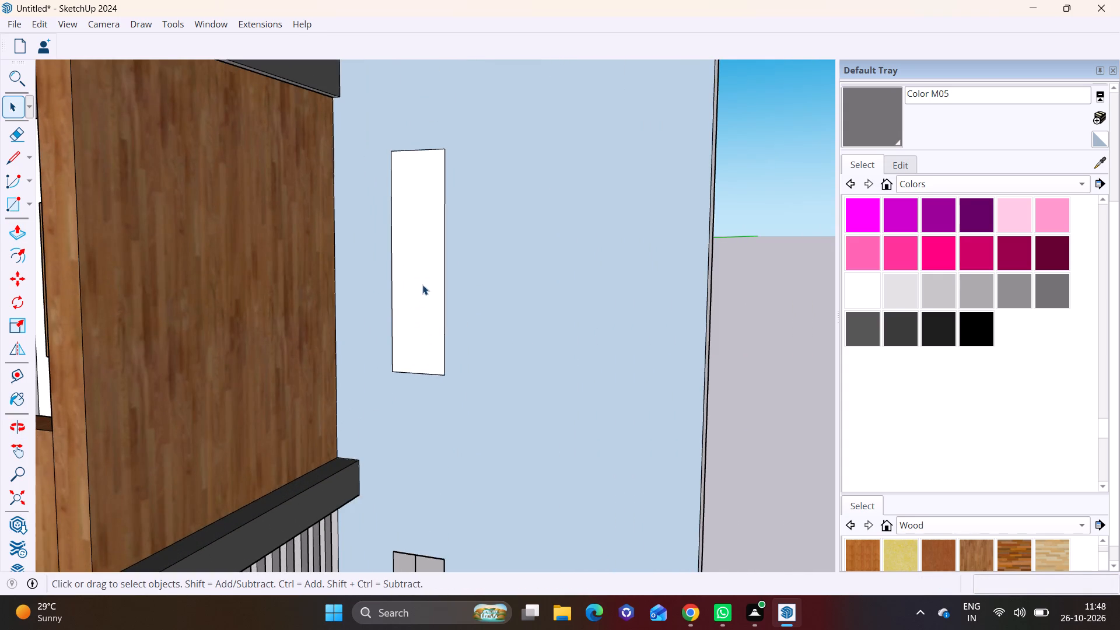
{"action": "left_click", "coordinate": [422, 285]}
{"action": "middle_click_drag", "start_coordinate": [438, 287], "coordinate": [400, 409]}
{"action": "middle_click_drag", "start_coordinate": [400, 409], "coordinate": [266, 376]}
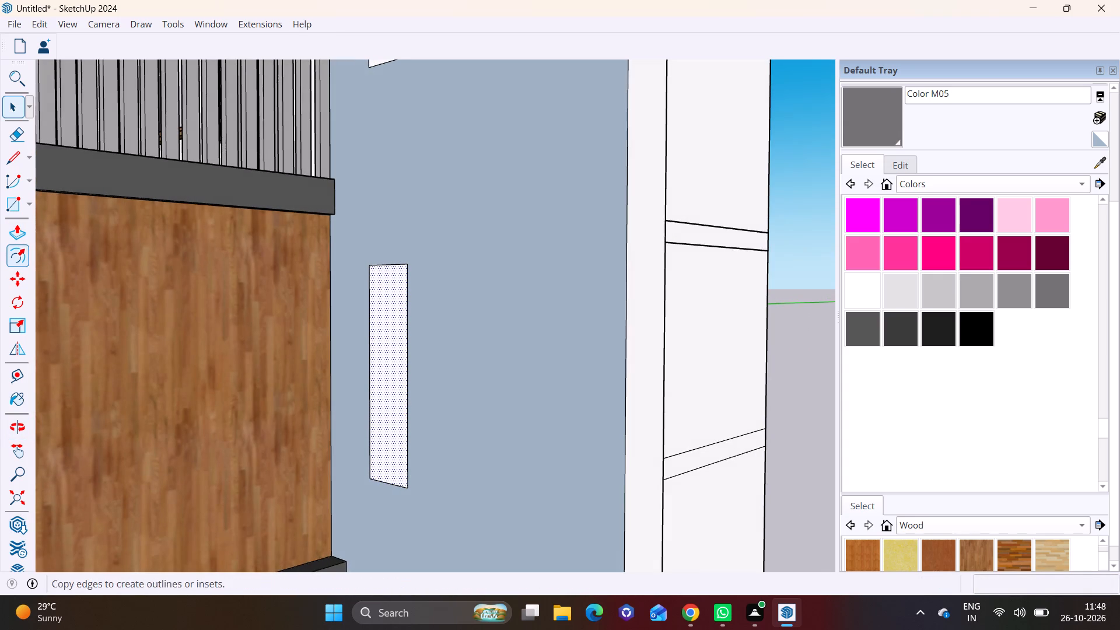
{"action": "left_click", "coordinate": [25, 230]}
{"action": "left_click", "coordinate": [388, 383]}
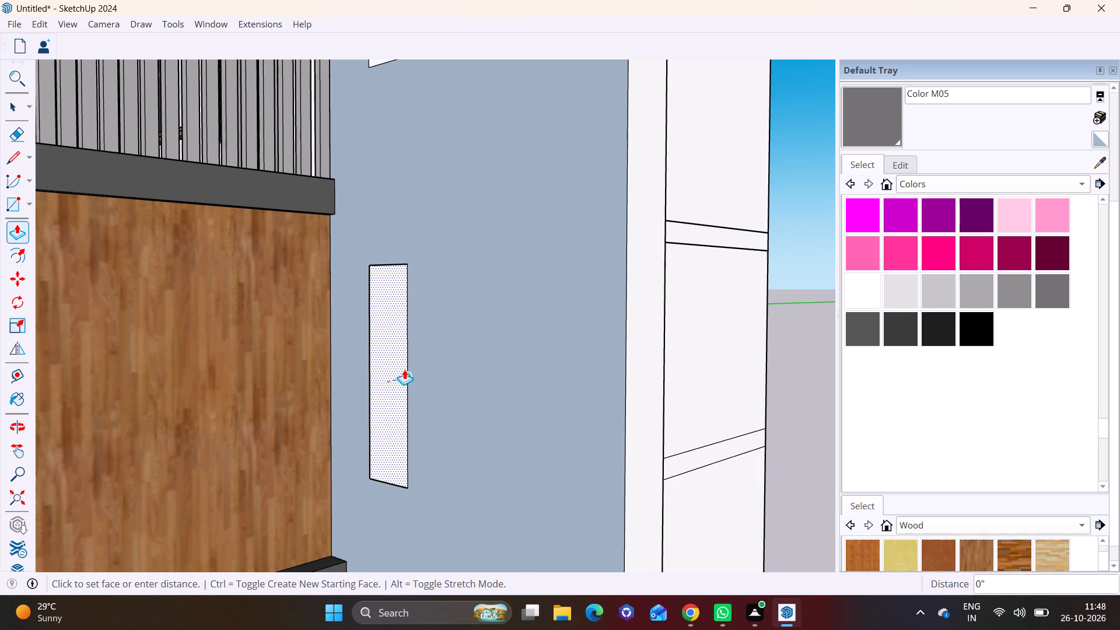
{"action": "left_click", "coordinate": [404, 369]}
{"action": "left_click", "coordinate": [380, 379]}
{"action": "left_click", "coordinate": [397, 370]}
{"action": "scroll", "coordinate": [386, 380], "scroll_direction": "up", "scroll_amount": 3}
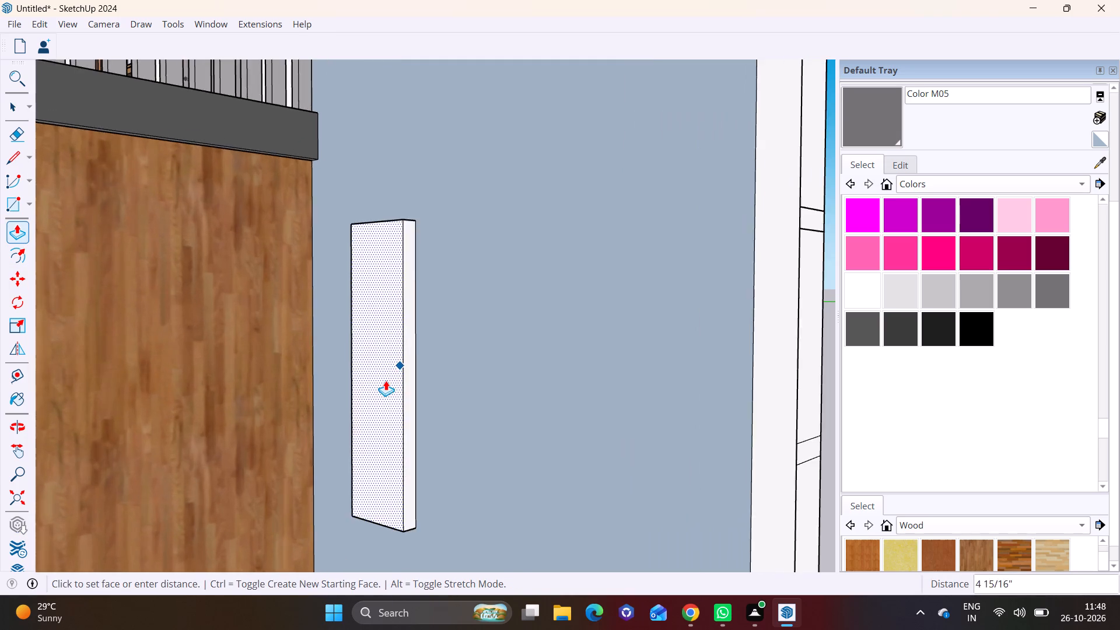
{"action": "scroll", "coordinate": [386, 380], "scroll_direction": "up", "scroll_amount": 3}
{"action": "left_click", "coordinate": [422, 358]}
Deepen the recess beside the lower timber-clad balcony by about 1' 1 13/16", cutting the opening through the wall.
{"action": "middle_click_drag", "start_coordinate": [395, 372], "coordinate": [436, 407]}
{"action": "scroll", "coordinate": [418, 395], "scroll_direction": "up", "scroll_amount": 1}
{"action": "left_click", "coordinate": [416, 412]}
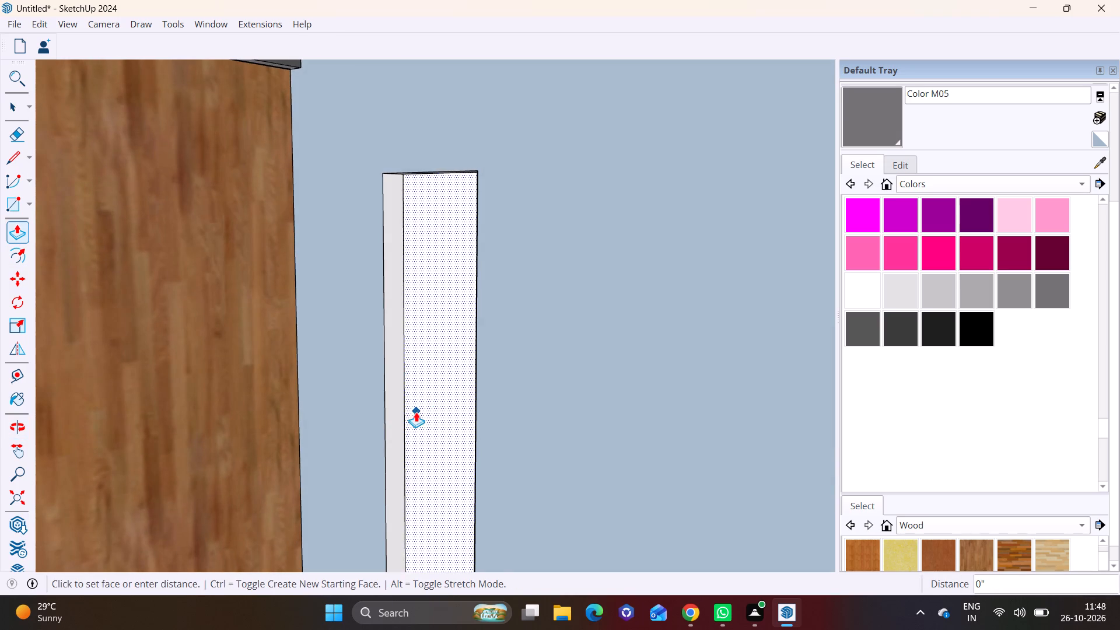
{"action": "left_click", "coordinate": [456, 363]}
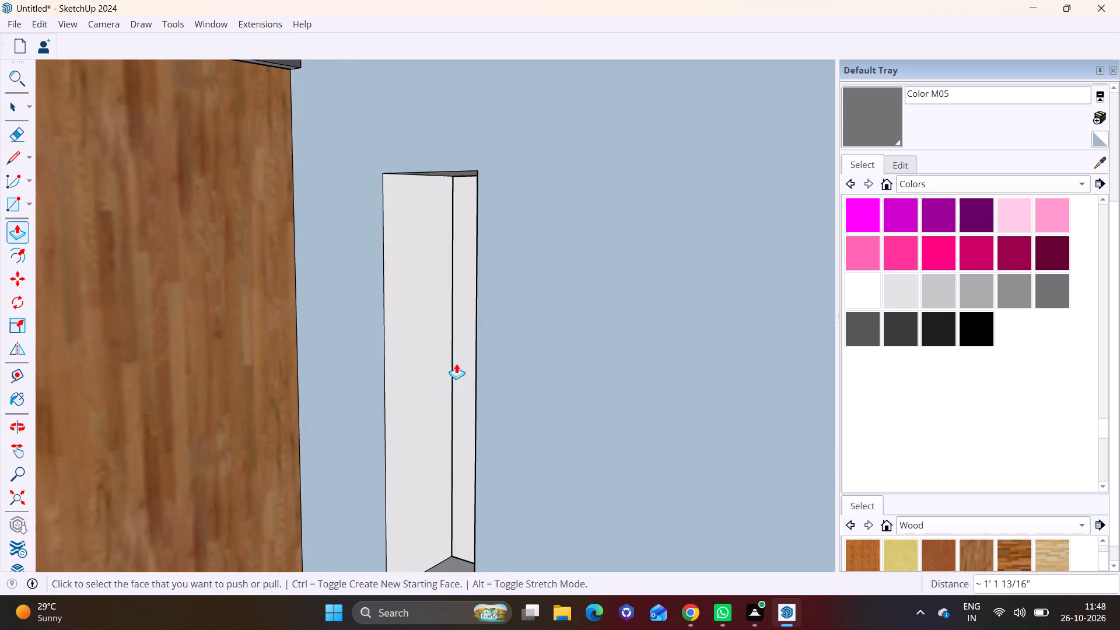
{"action": "scroll", "coordinate": [462, 408], "scroll_direction": "down", "scroll_amount": 5}
{"action": "middle_click_drag", "start_coordinate": [468, 420], "coordinate": [654, 374]}
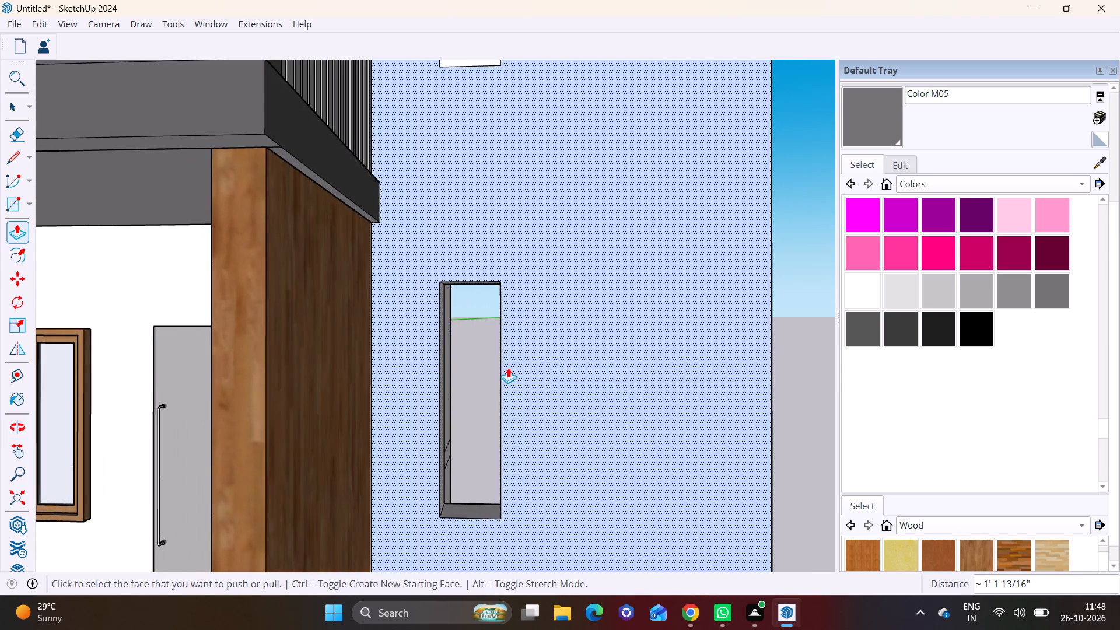
Push the window outline beside the upper slatted balcony inward to cut its opening in the side wall.
{"action": "scroll", "coordinate": [489, 366], "scroll_direction": "down", "scroll_amount": 7}
{"action": "middle_click_drag", "start_coordinate": [526, 345], "coordinate": [415, 411]}
{"action": "middle_click_drag", "start_coordinate": [485, 325], "coordinate": [408, 560]}
{"action": "scroll", "coordinate": [443, 362], "scroll_direction": "up", "scroll_amount": 3}
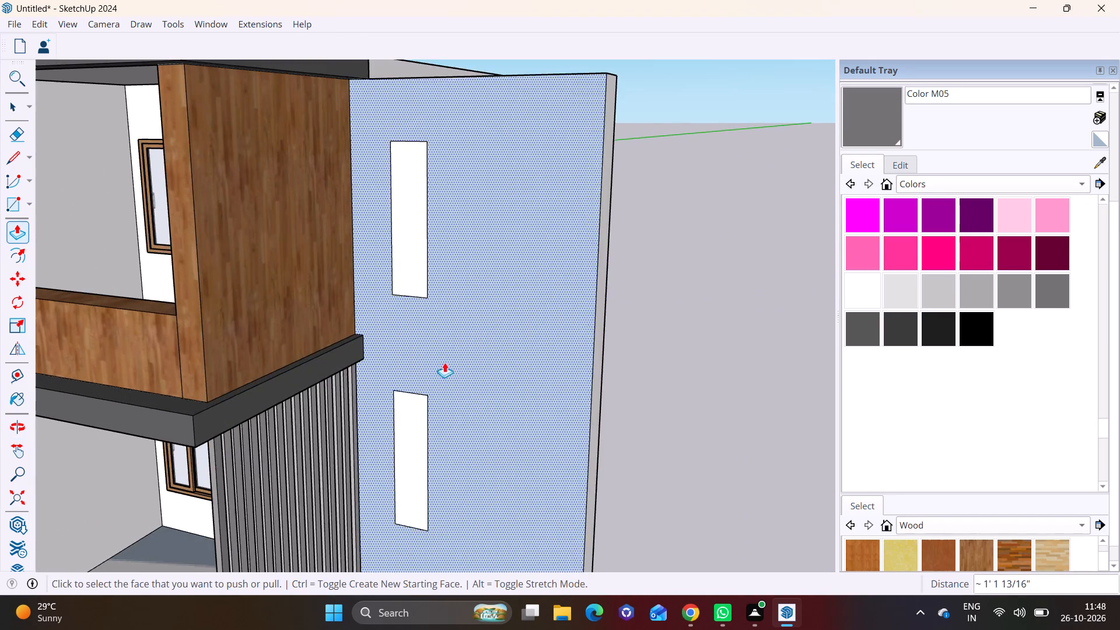
{"action": "middle_click_drag", "start_coordinate": [415, 439], "coordinate": [415, 363]}
{"action": "left_click", "coordinate": [408, 440]}
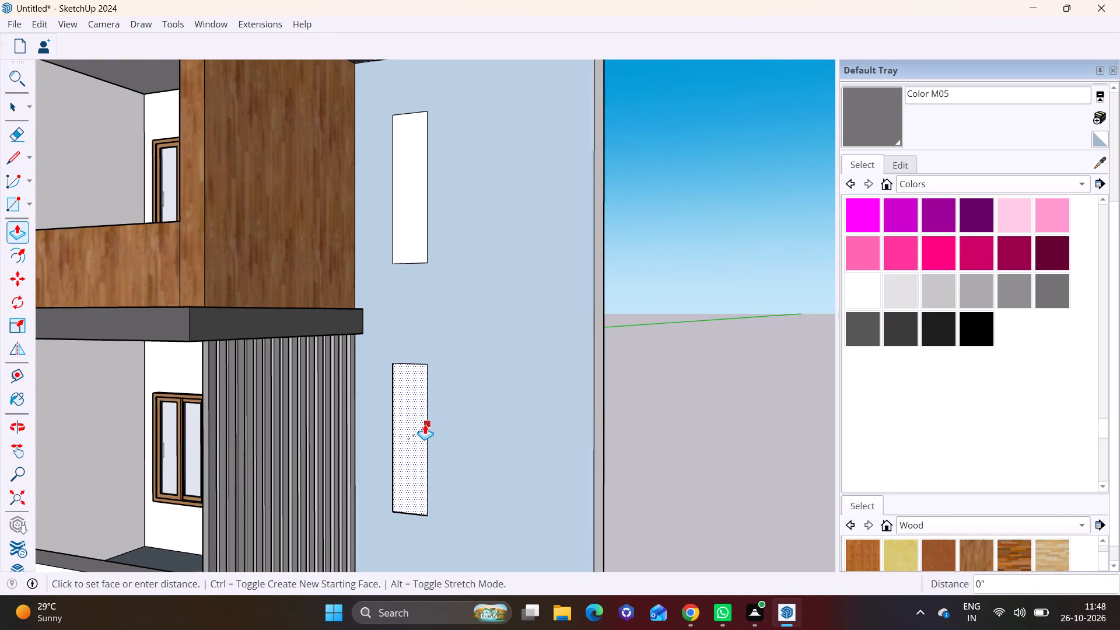
{"action": "left_click", "coordinate": [413, 426]}
{"action": "scroll", "coordinate": [408, 437], "scroll_direction": "up", "scroll_amount": 3}
{"action": "middle_click_drag", "start_coordinate": [430, 449], "coordinate": [520, 449]}
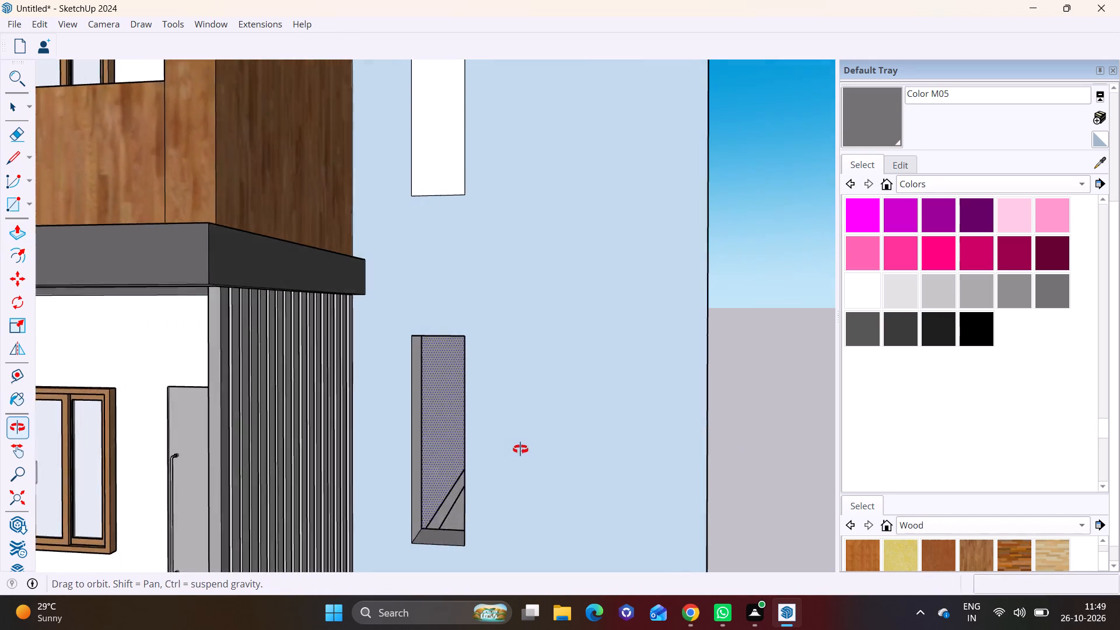
{"action": "middle_click_drag", "start_coordinate": [520, 449], "coordinate": [524, 447]}
Push the window outline beside the top timber-clad balcony deep into the side wall.
{"action": "middle_click_drag", "start_coordinate": [509, 443], "coordinate": [479, 538]}
{"action": "middle_click_drag", "start_coordinate": [439, 363], "coordinate": [402, 513]}
{"action": "middle_click_drag", "start_coordinate": [421, 395], "coordinate": [372, 263]}
{"action": "middle_click_drag", "start_coordinate": [402, 272], "coordinate": [418, 391], "text": "shift"}
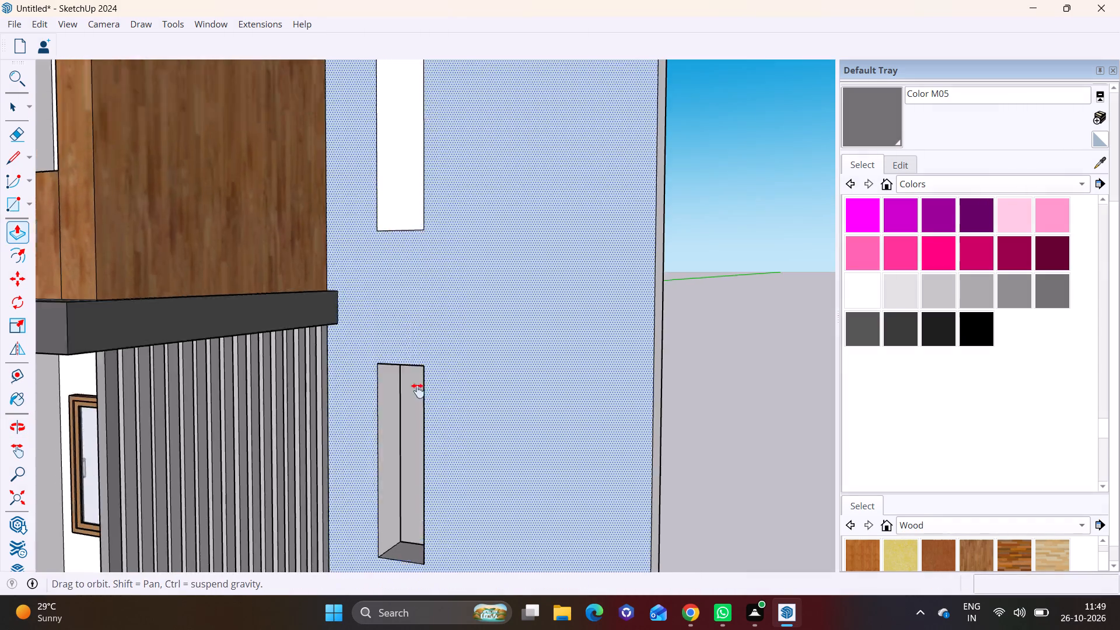
{"action": "middle_click_drag", "start_coordinate": [418, 391], "coordinate": [448, 580], "text": "shift"}
{"action": "middle_click_drag", "start_coordinate": [456, 494], "coordinate": [367, 482]}
{"action": "scroll", "coordinate": [412, 416], "scroll_direction": "up", "scroll_amount": 4}
{"action": "left_click", "coordinate": [428, 422]}
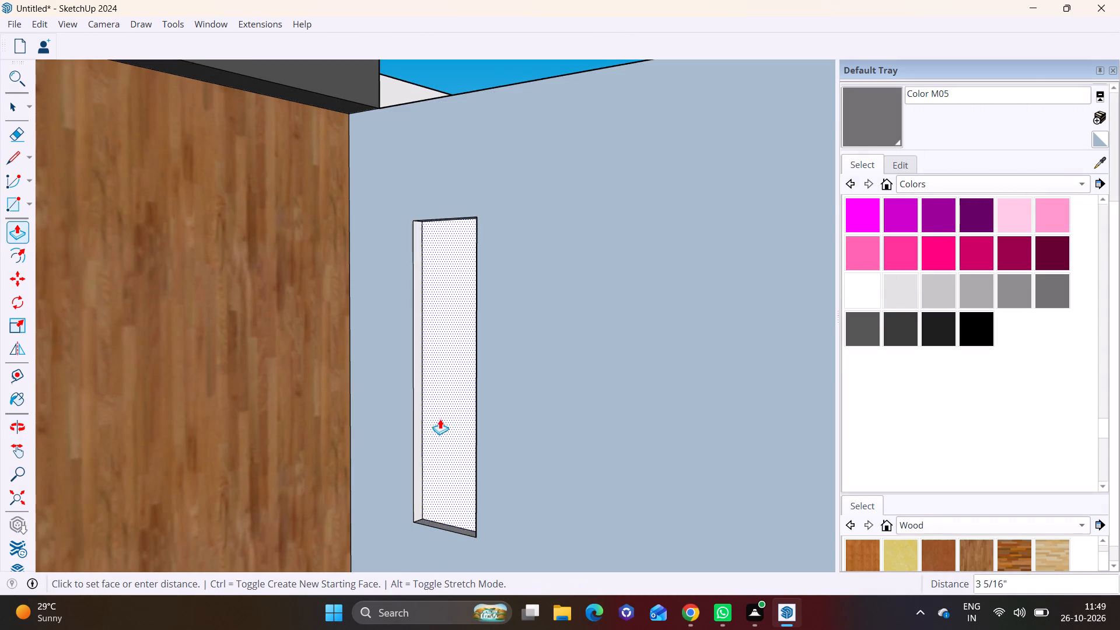
{"action": "left_click", "coordinate": [466, 395]}
{"action": "middle_click_drag", "start_coordinate": [454, 443], "coordinate": [494, 456]}
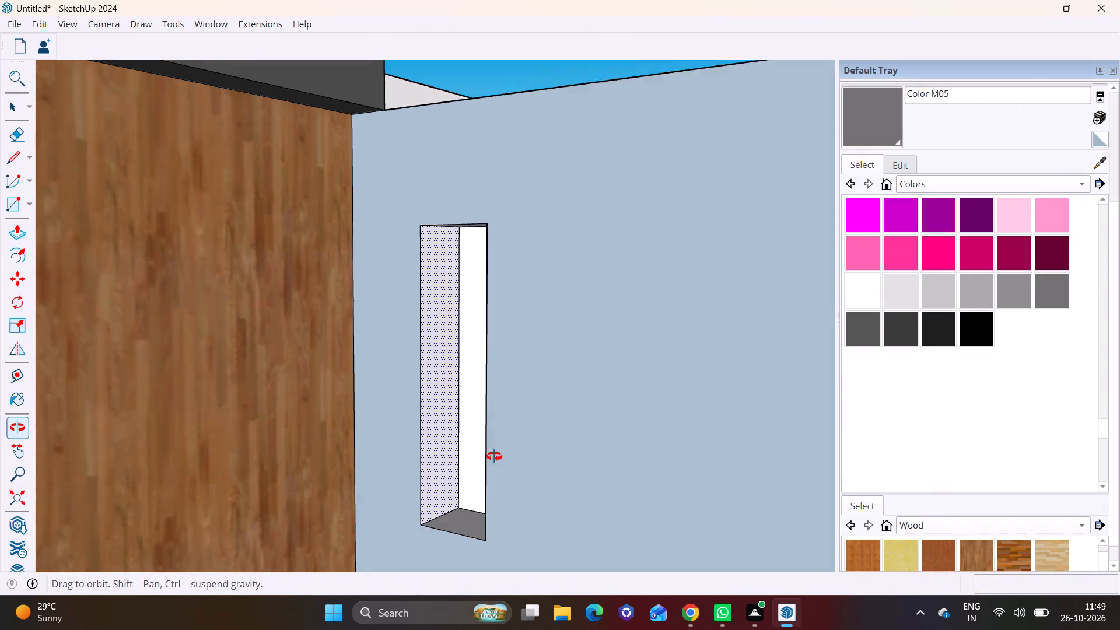
Push the remaining faces of the window recess beside the top timber-clad balcony to clear the opening through the side wall.
{"action": "middle_click_drag", "start_coordinate": [494, 456], "coordinate": [506, 456]}
{"action": "left_click", "coordinate": [473, 452]}
{"action": "left_click", "coordinate": [483, 443]}
{"action": "middle_click_drag", "start_coordinate": [481, 462], "coordinate": [540, 449]}
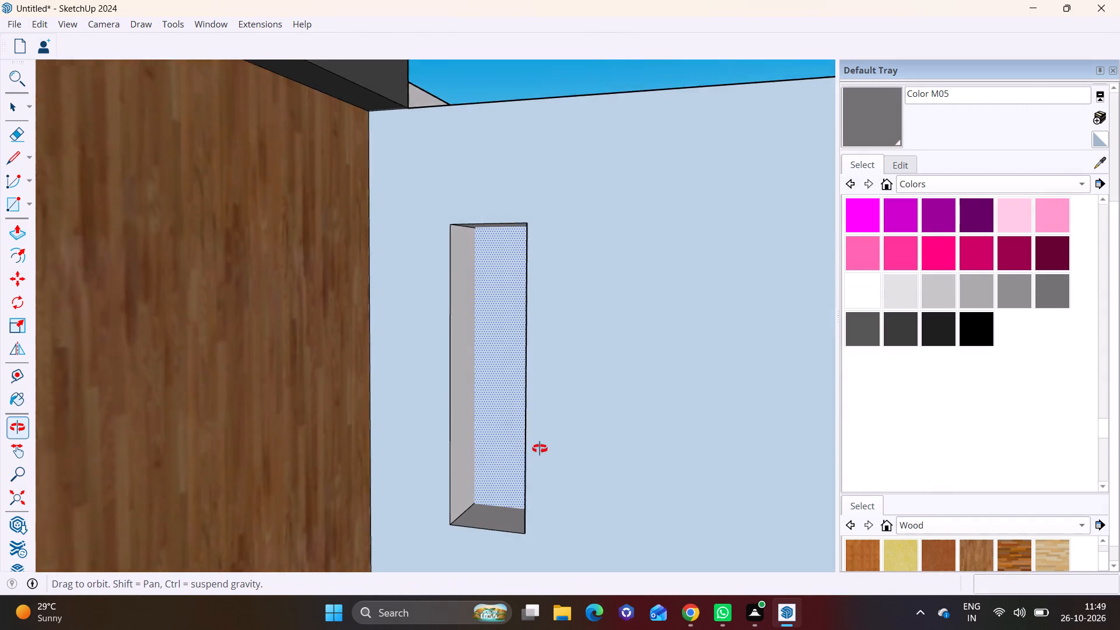
{"action": "middle_click_drag", "start_coordinate": [540, 449], "coordinate": [645, 429]}
{"action": "scroll", "coordinate": [591, 423], "scroll_direction": "down", "scroll_amount": 9}
{"action": "middle_click_drag", "start_coordinate": [652, 428], "coordinate": [45, 439]}
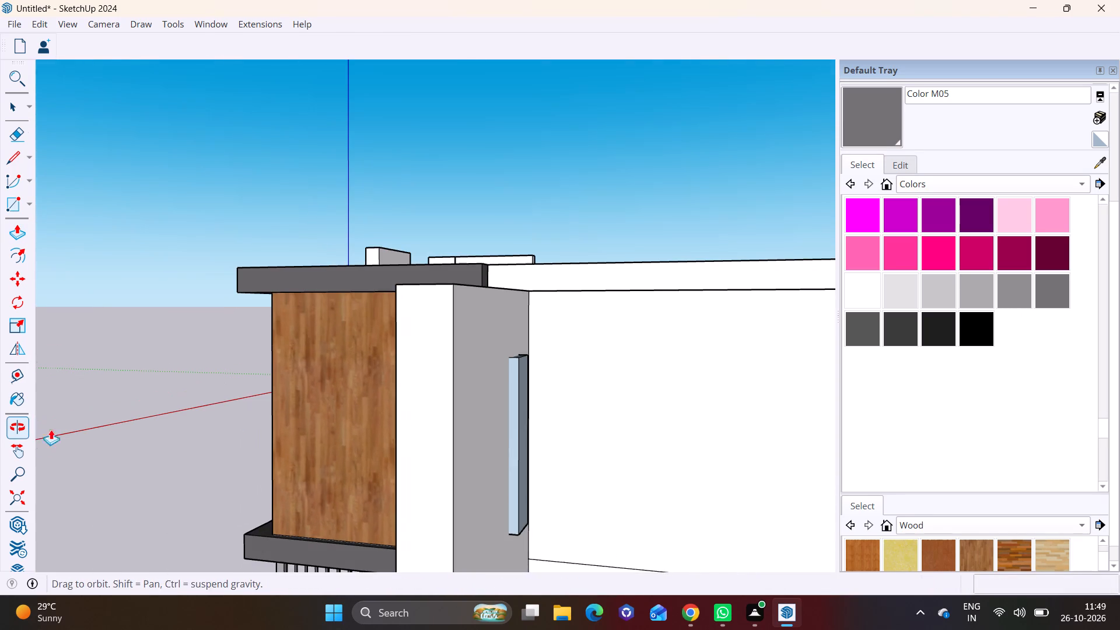
{"action": "middle_click_drag", "start_coordinate": [517, 427], "coordinate": [570, 429]}
{"action": "scroll", "coordinate": [574, 431], "scroll_direction": "up", "scroll_amount": 6}
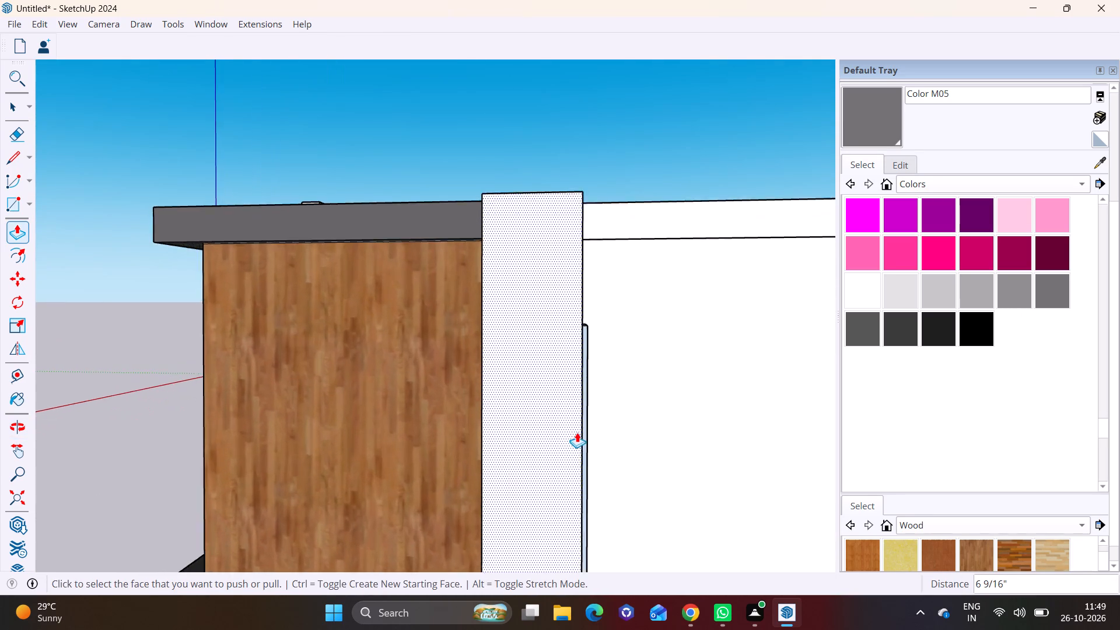
{"action": "middle_click_drag", "start_coordinate": [586, 432], "coordinate": [481, 453]}
{"action": "left_click", "coordinate": [419, 447]}
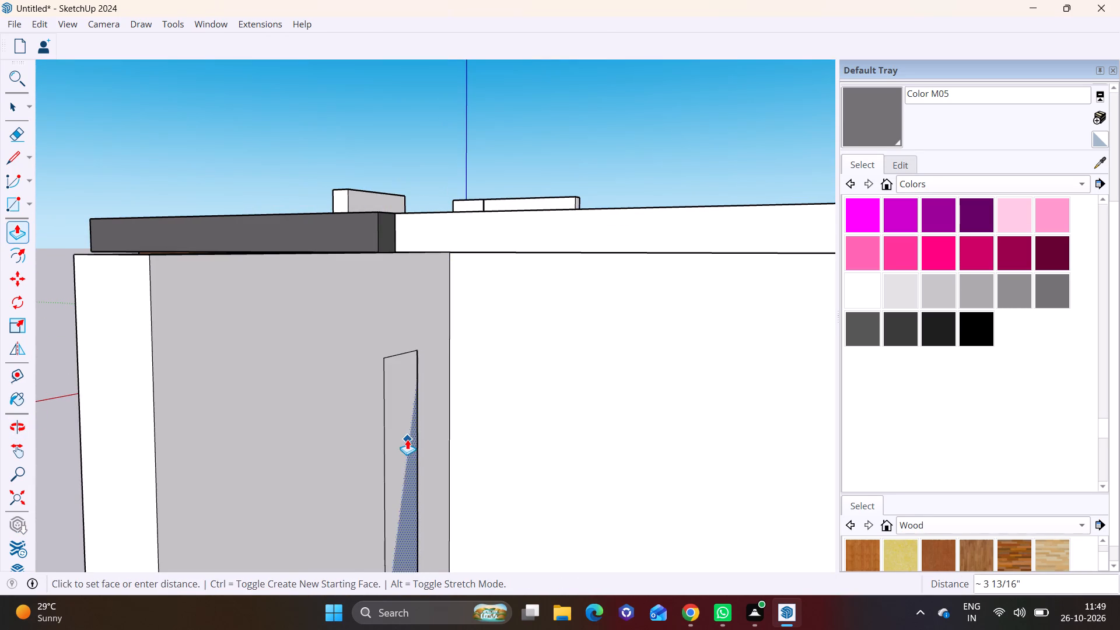
{"action": "left_click", "coordinate": [407, 439]}
{"action": "scroll", "coordinate": [370, 471], "scroll_direction": "down", "scroll_amount": 5}
{"action": "middle_click_drag", "start_coordinate": [385, 479], "coordinate": [565, 512]}
{"action": "middle_click_drag", "start_coordinate": [618, 488], "coordinate": [799, 451]}
{"action": "scroll", "coordinate": [644, 460], "scroll_direction": "up", "scroll_amount": 7}
{"action": "middle_click_drag", "start_coordinate": [733, 472], "coordinate": [487, 480]}
{"action": "middle_click_drag", "start_coordinate": [521, 474], "coordinate": [729, 489]}
{"action": "key", "text": "space"}
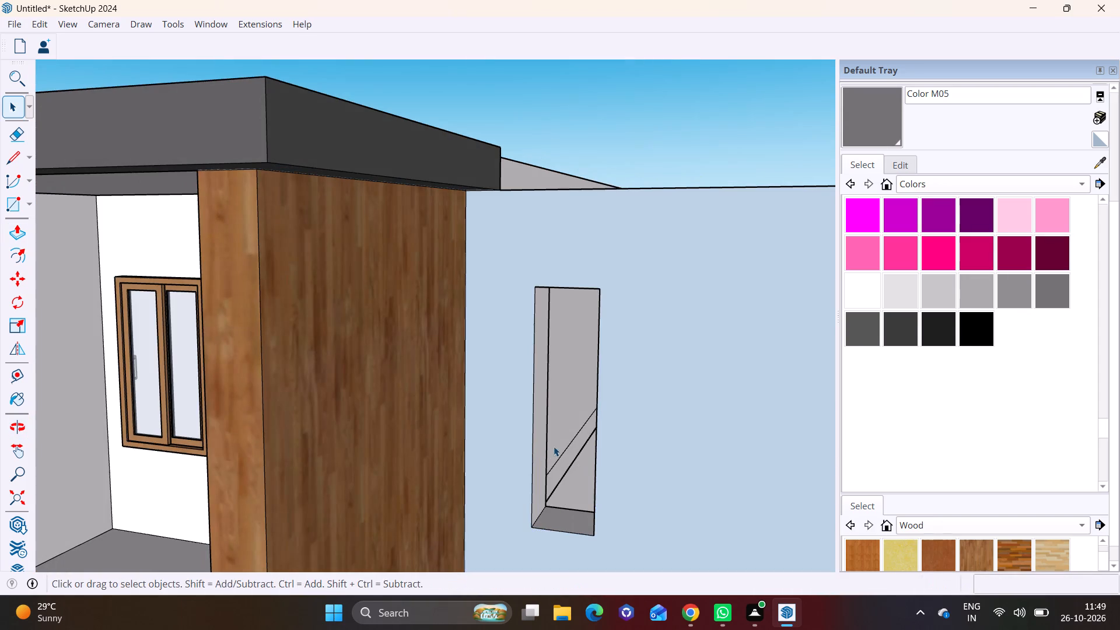
Narrow the side wall beside the window openings by pushing its outer vertical edge face inward a little over 3' 6".
{"action": "middle_click_drag", "start_coordinate": [571, 449], "coordinate": [482, 425]}
{"action": "scroll", "coordinate": [485, 426], "scroll_direction": "down", "scroll_amount": 17}
{"action": "middle_click_drag", "start_coordinate": [570, 468], "coordinate": [554, 440], "text": "shift"}
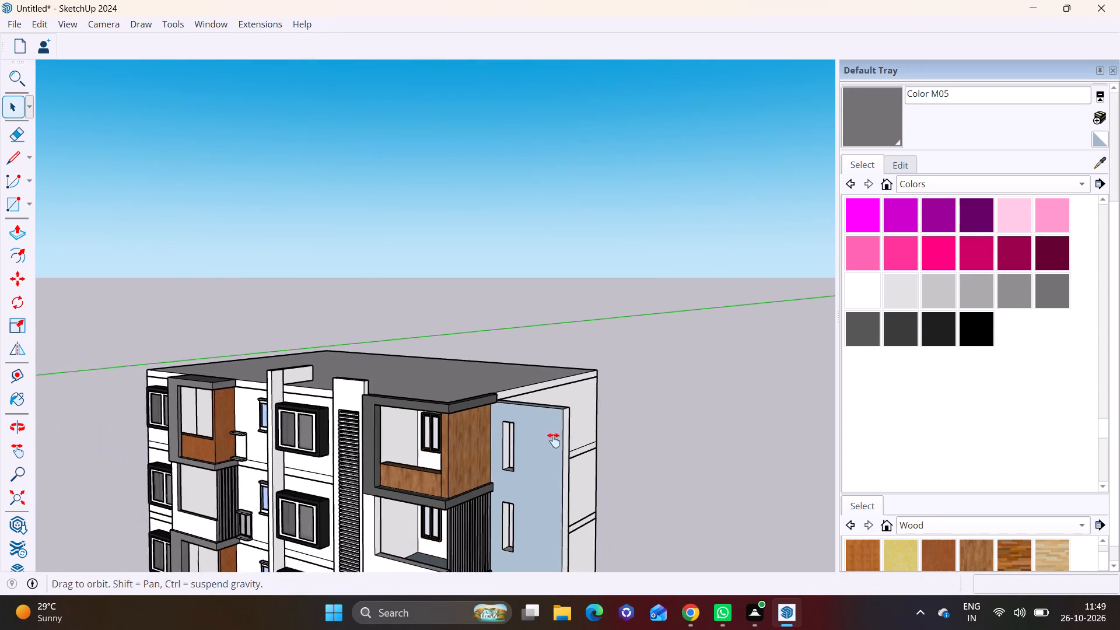
{"action": "middle_click_drag", "start_coordinate": [554, 440], "coordinate": [546, 391], "text": "shift"}
{"action": "middle_click_drag", "start_coordinate": [521, 450], "coordinate": [514, 410]}
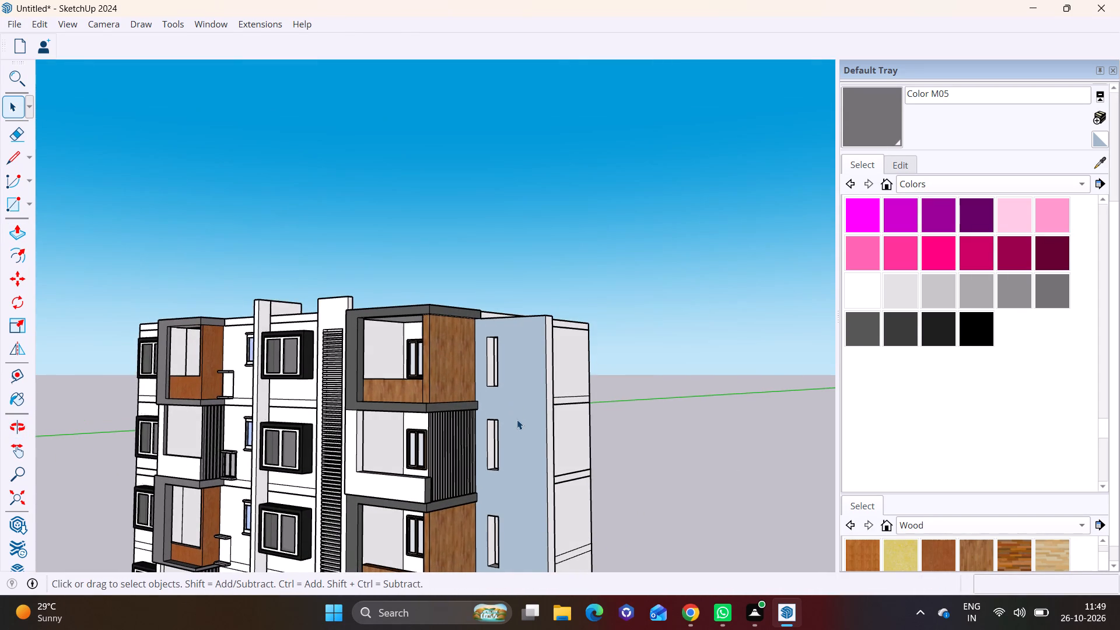
{"action": "middle_click_drag", "start_coordinate": [528, 431], "coordinate": [521, 359]}
{"action": "scroll", "coordinate": [540, 447], "scroll_direction": "up", "scroll_amount": 4}
{"action": "middle_click_drag", "start_coordinate": [524, 439], "coordinate": [473, 317], "text": "shift"}
{"action": "left_click", "coordinate": [508, 371]}
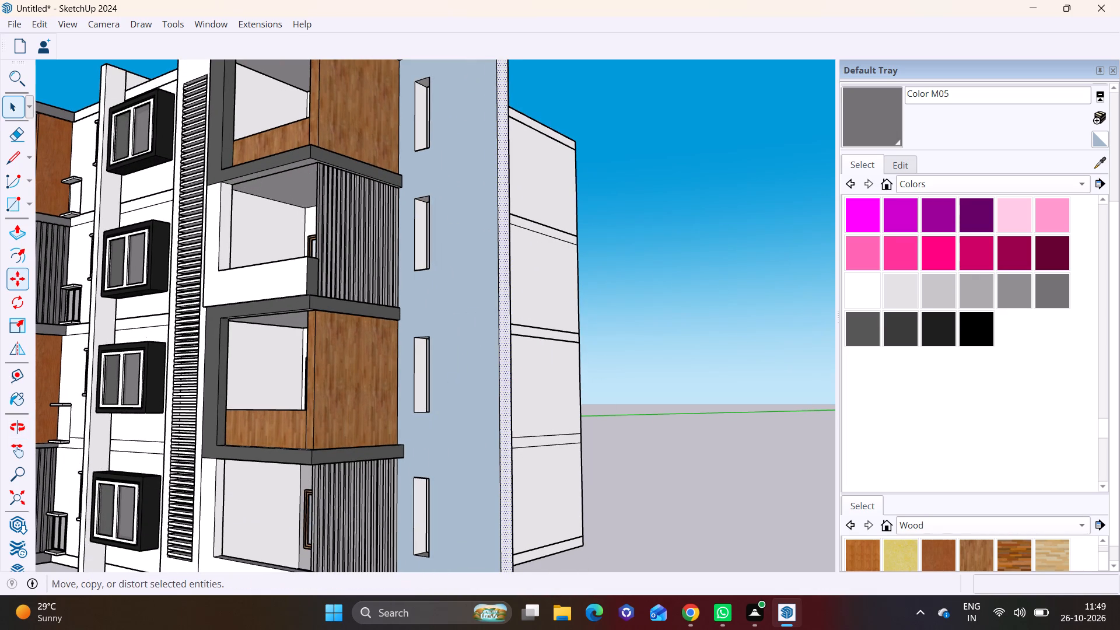
{"action": "left_click", "coordinate": [20, 230]}
{"action": "left_click", "coordinate": [506, 382]}
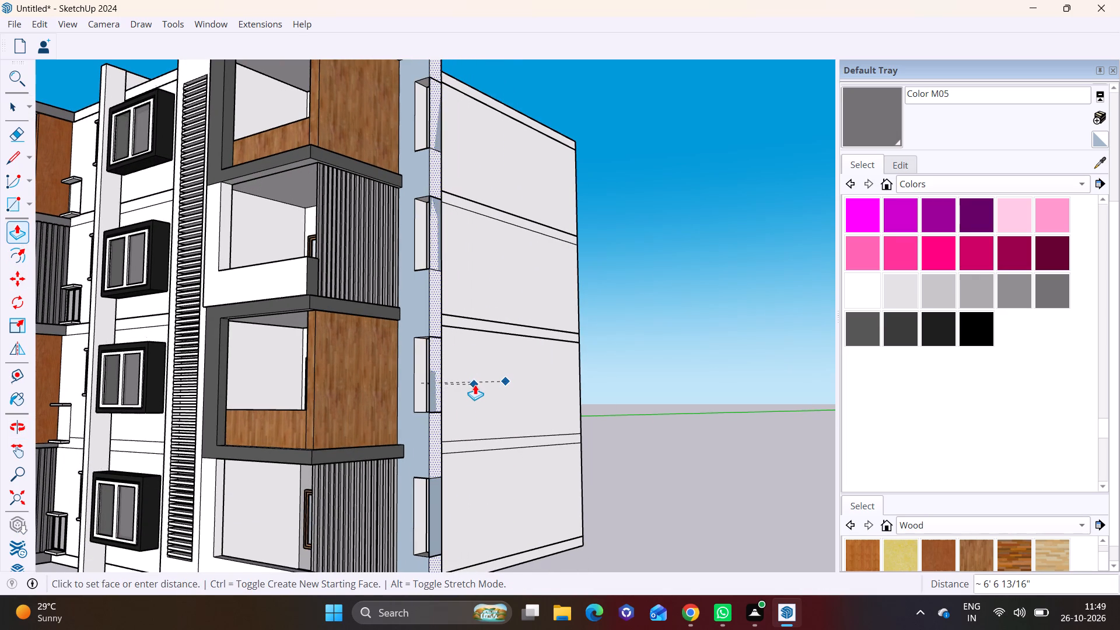
{"action": "key", "text": "ctrl+z"}
{"action": "left_click", "coordinate": [506, 388]}
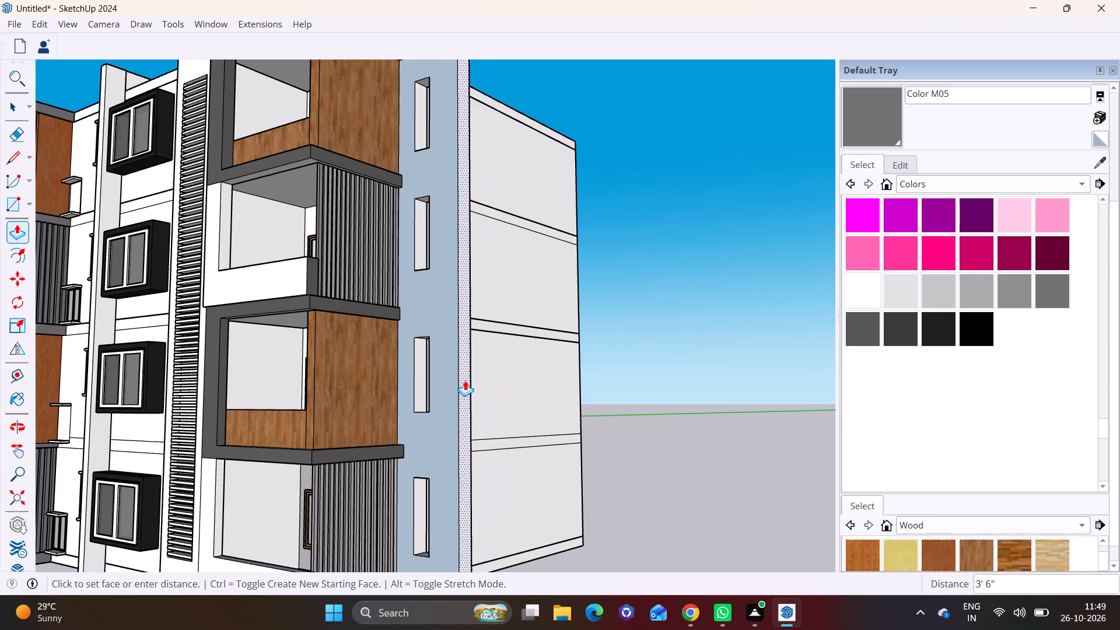
{"action": "left_click", "coordinate": [454, 377]}
{"action": "key", "text": "space"}
{"action": "left_click", "coordinate": [627, 443]}
Paint the side wall face containing the narrow window openings with white Color M00.
{"action": "middle_click_drag", "start_coordinate": [520, 415], "coordinate": [566, 437]}
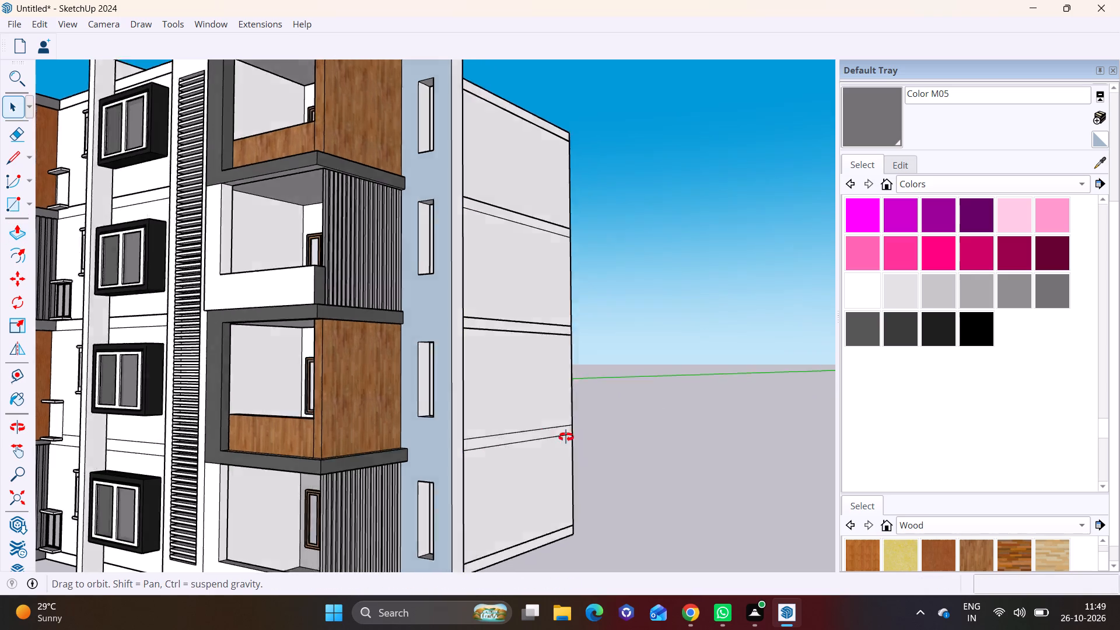
{"action": "middle_click_drag", "start_coordinate": [566, 437], "coordinate": [661, 434]}
{"action": "left_click", "coordinate": [857, 295]}
{"action": "left_click", "coordinate": [477, 318]}
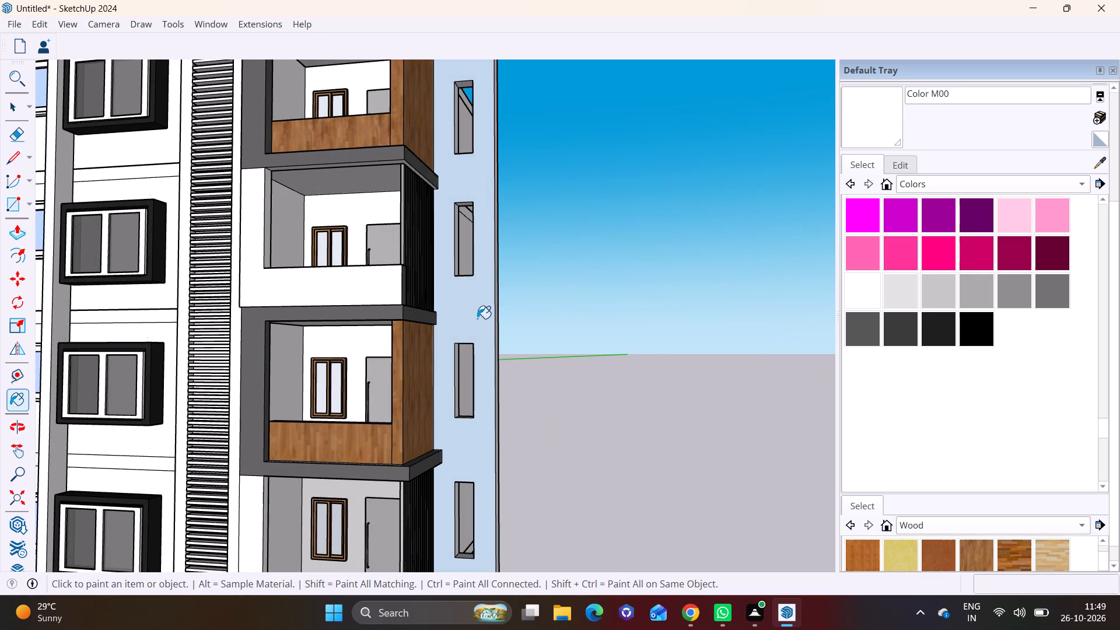
{"action": "key", "text": "space"}
{"action": "left_click", "coordinate": [555, 429]}
Examine the narrow window openings and the side wall beside the balconies from several angles.
{"action": "middle_click_drag", "start_coordinate": [470, 415], "coordinate": [358, 532], "text": "shift"}
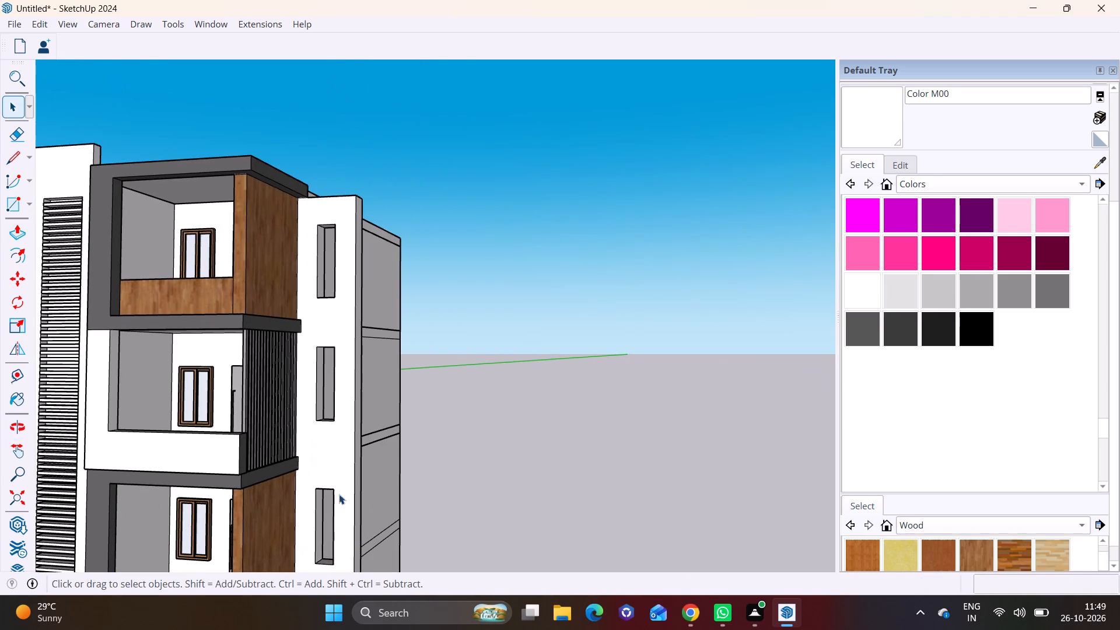
{"action": "middle_click_drag", "start_coordinate": [335, 465], "coordinate": [257, 488]}
{"action": "scroll", "coordinate": [307, 366], "scroll_direction": "up", "scroll_amount": 2}
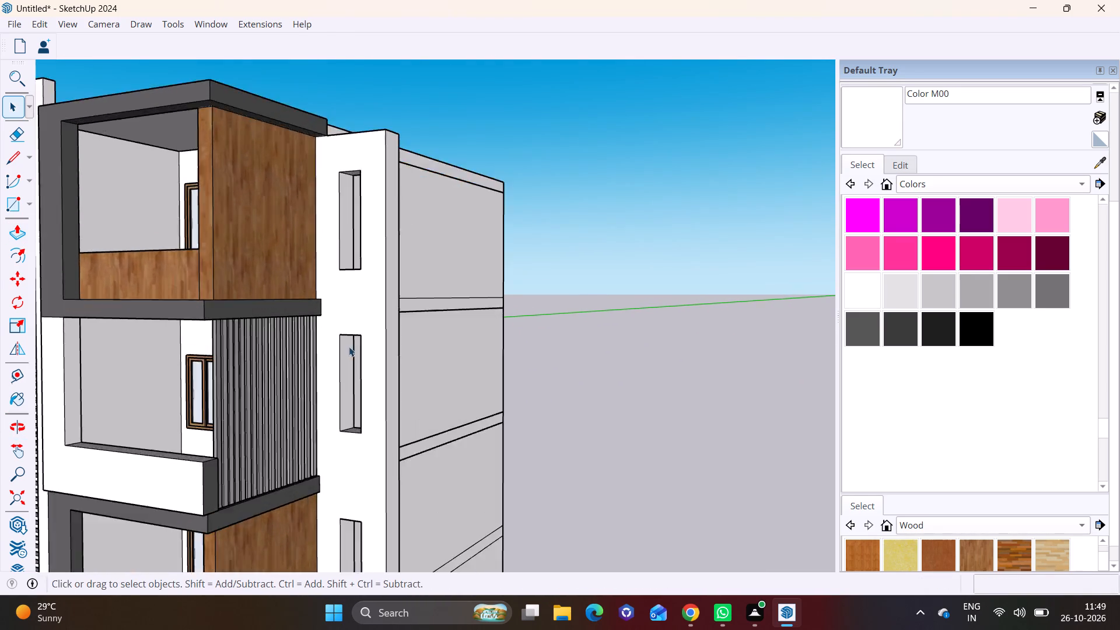
{"action": "scroll", "coordinate": [349, 346], "scroll_direction": "up", "scroll_amount": 9}
{"action": "middle_click_drag", "start_coordinate": [391, 443], "coordinate": [626, 443]}
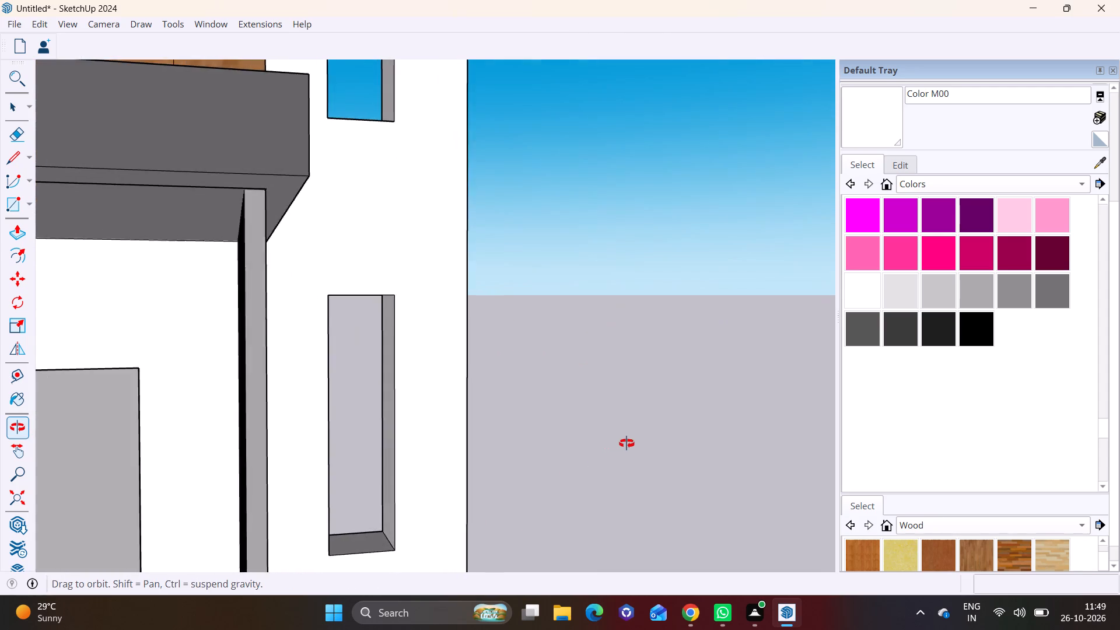
{"action": "middle_click_drag", "start_coordinate": [626, 443], "coordinate": [544, 460]}
{"action": "scroll", "coordinate": [430, 416], "scroll_direction": "down", "scroll_amount": 5}
{"action": "middle_click_drag", "start_coordinate": [416, 347], "coordinate": [419, 449], "text": "shift"}
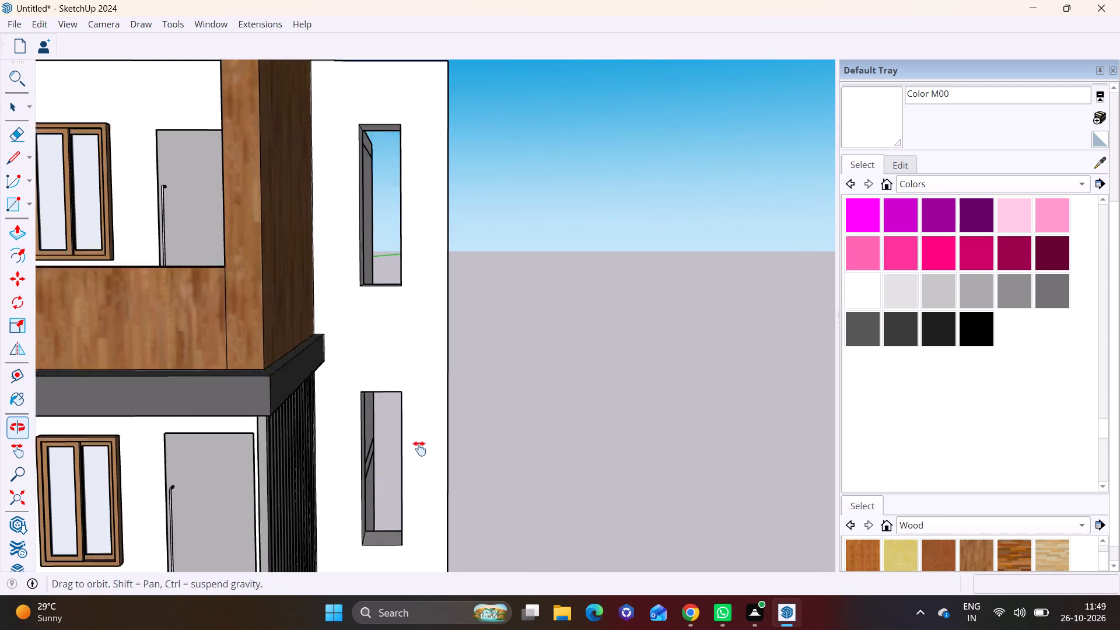
{"action": "middle_click_drag", "start_coordinate": [419, 449], "coordinate": [423, 468], "text": "shift"}
{"action": "scroll", "coordinate": [424, 413], "scroll_direction": "down", "scroll_amount": 7}
{"action": "middle_click_drag", "start_coordinate": [426, 435], "coordinate": [420, 437], "text": "shift"}
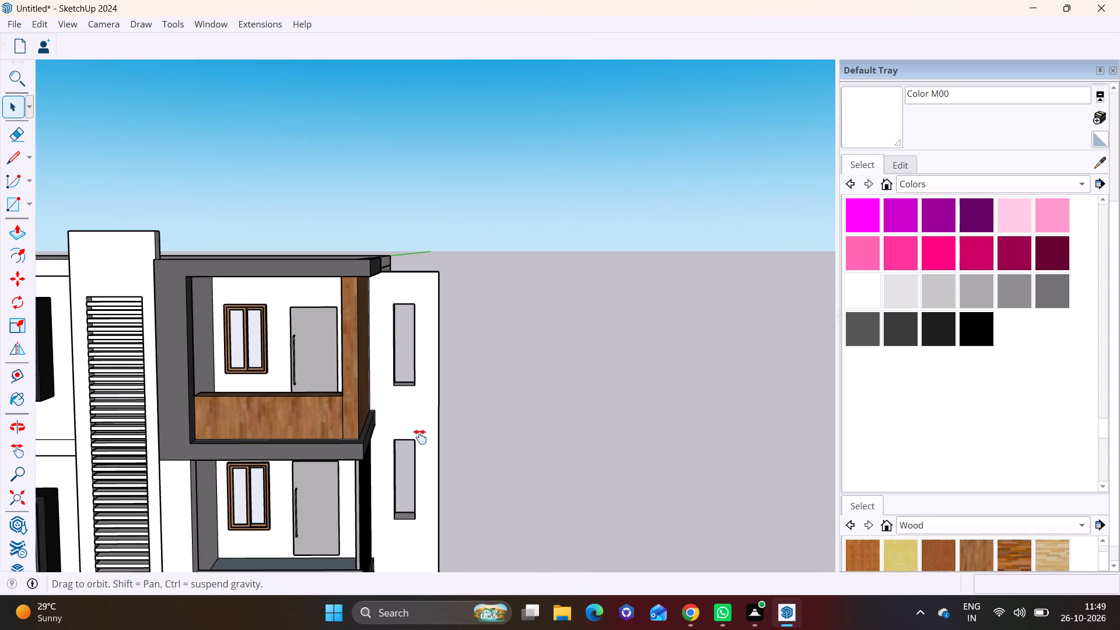
{"action": "middle_click_drag", "start_coordinate": [420, 437], "coordinate": [406, 369], "text": "shift"}
{"action": "middle_click_drag", "start_coordinate": [411, 387], "coordinate": [215, 387]}
{"action": "middle_click_drag", "start_coordinate": [379, 386], "coordinate": [363, 382], "text": "shift"}
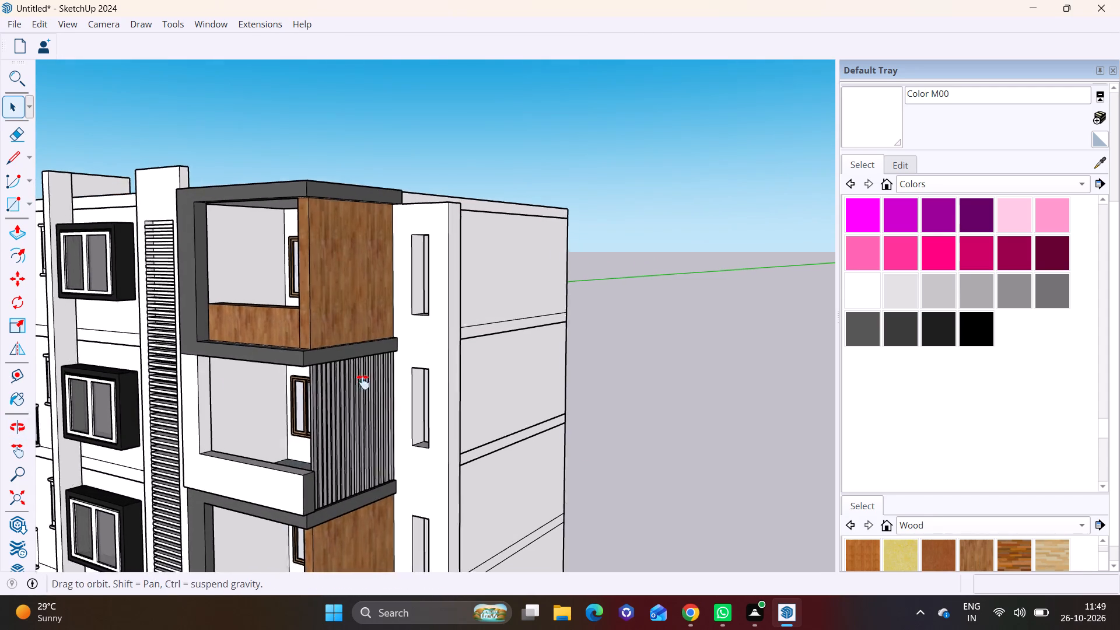
Raise the top face of the narrowed side wall by 1' to meet the roof parapet.
{"action": "middle_click_drag", "start_coordinate": [363, 382], "coordinate": [213, 407], "text": "shift"}
{"action": "middle_click_drag", "start_coordinate": [250, 244], "coordinate": [310, 351]}
{"action": "scroll", "coordinate": [352, 228], "scroll_direction": "up", "scroll_amount": 5}
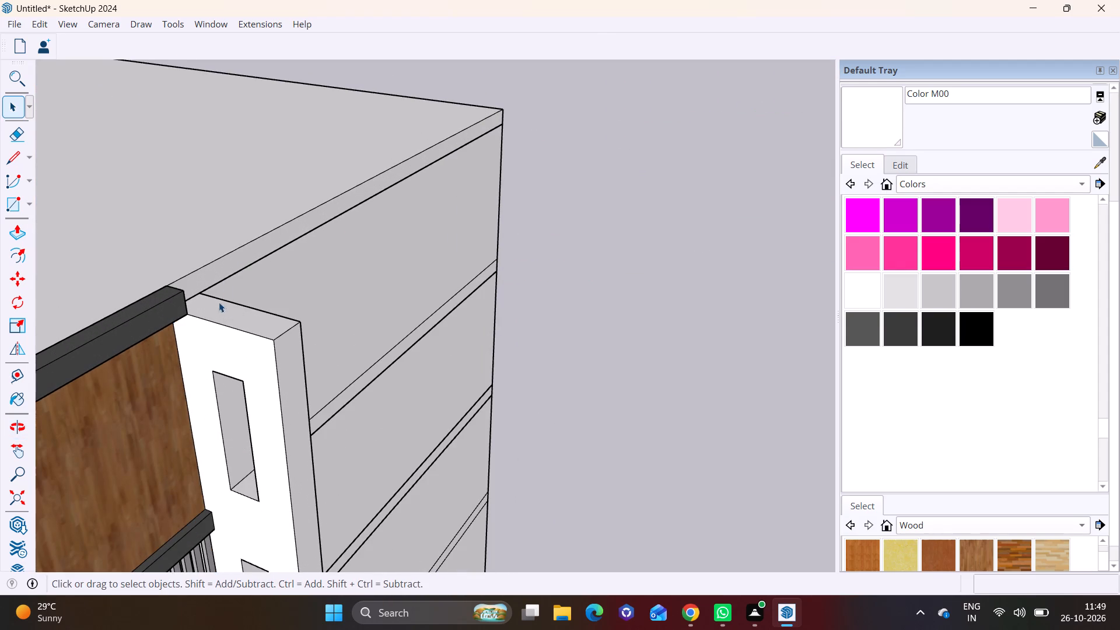
{"action": "left_click", "coordinate": [233, 313]}
{"action": "left_click", "coordinate": [20, 229]}
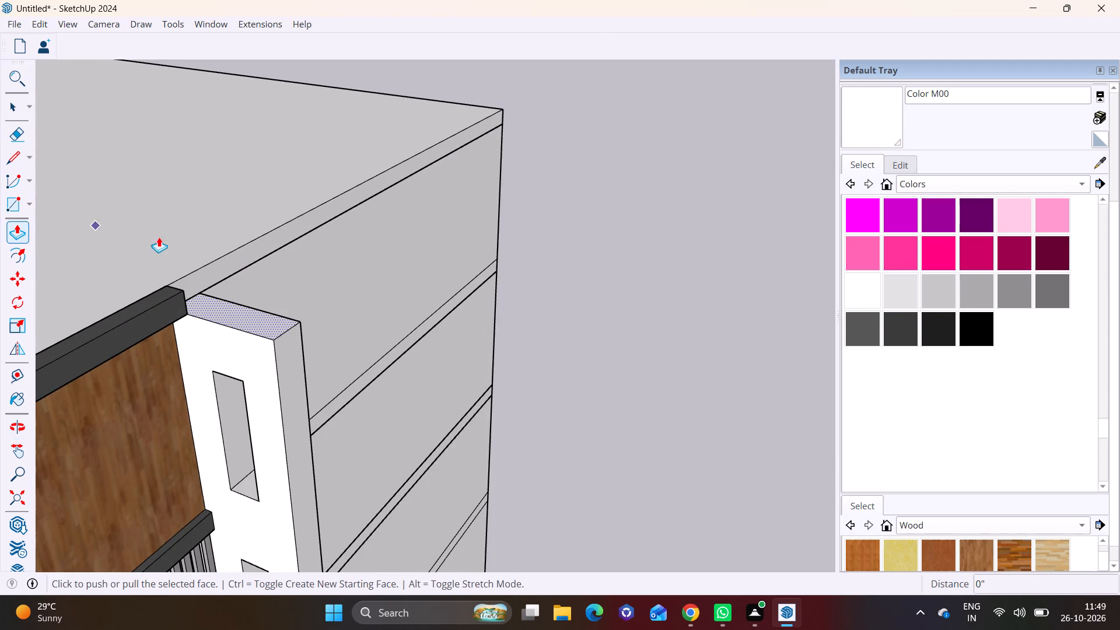
{"action": "left_click", "coordinate": [235, 311]}
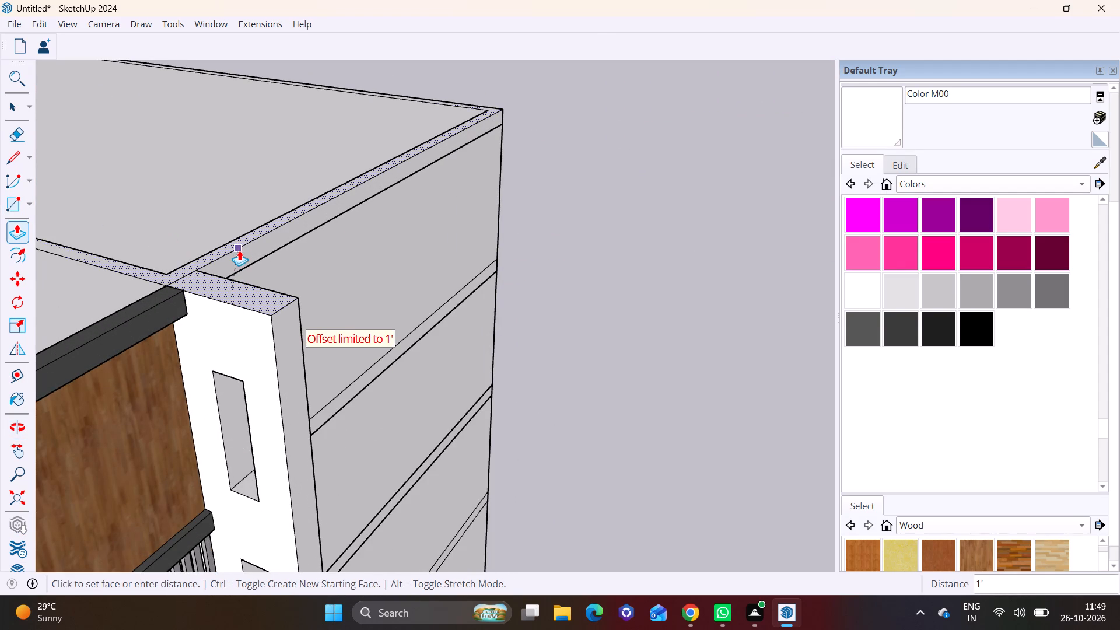
{"action": "key", "text": "ctrl+z"}
{"action": "left_click", "coordinate": [231, 320]}
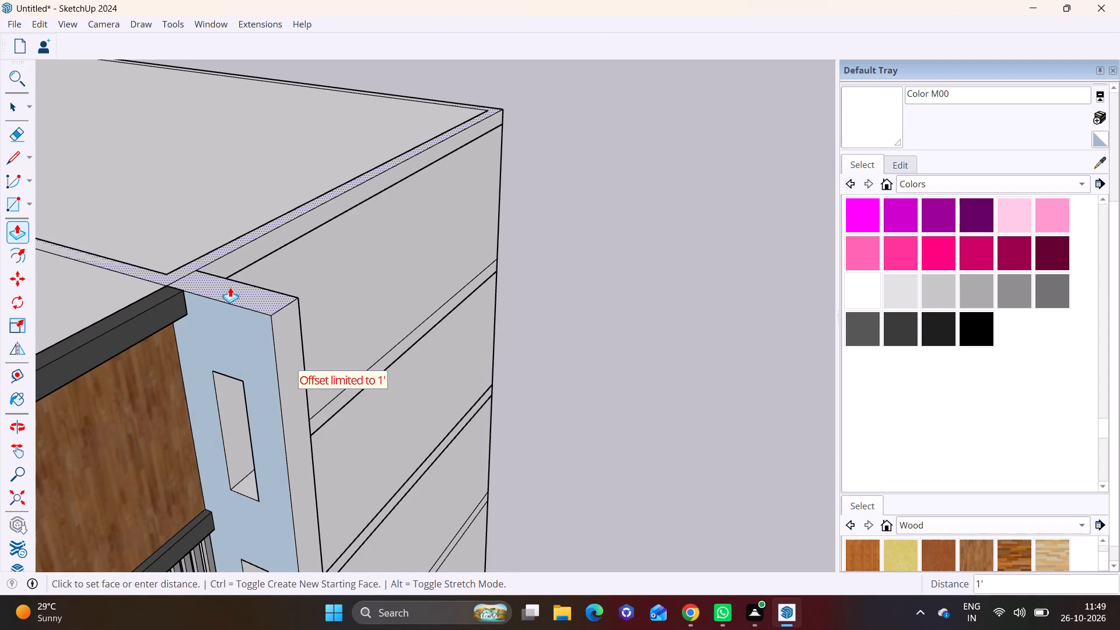
{"action": "left_click", "coordinate": [228, 285]}
Draw a rectangle over the side wall's top, from the roof slab corner to the wall's opposite outer corner.
{"action": "scroll", "coordinate": [347, 316], "scroll_direction": "up", "scroll_amount": 1}
{"action": "middle_click_drag", "start_coordinate": [340, 319], "coordinate": [172, 383]}
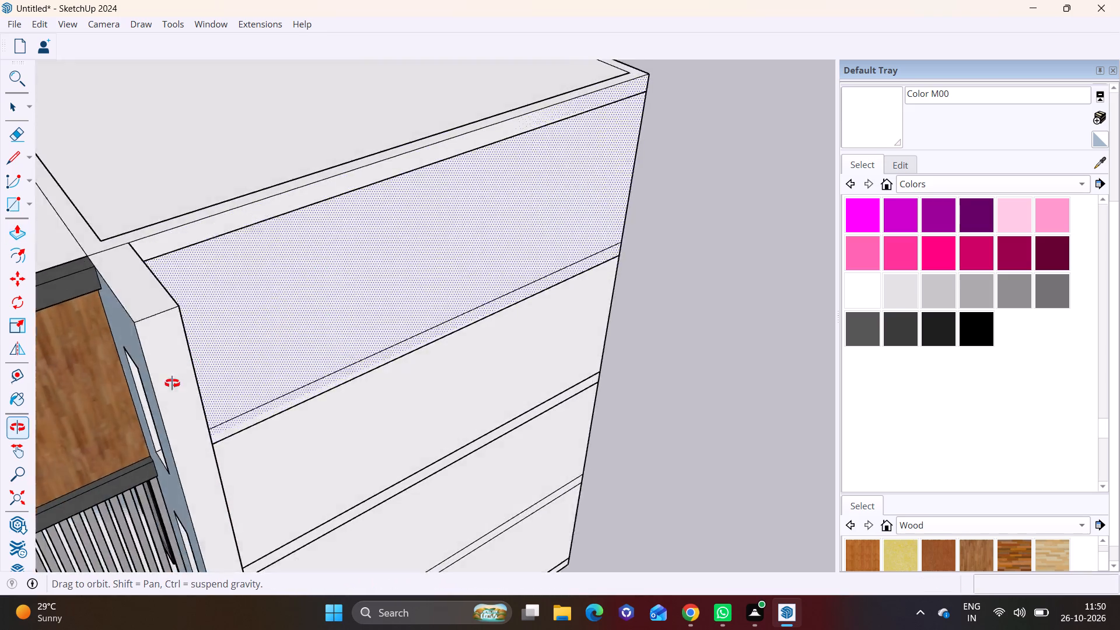
{"action": "middle_click_drag", "start_coordinate": [172, 383], "coordinate": [163, 386]}
{"action": "middle_click_drag", "start_coordinate": [153, 284], "coordinate": [237, 349], "text": "shift"}
{"action": "scroll", "coordinate": [177, 306], "scroll_direction": "up", "scroll_amount": 9}
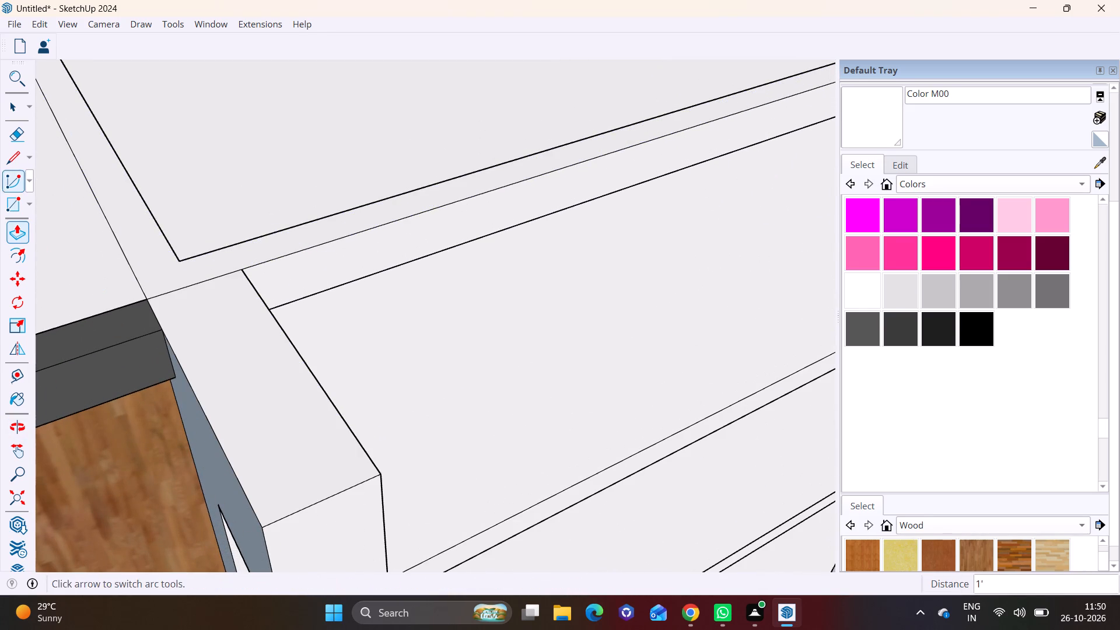
{"action": "left_click", "coordinate": [33, 202]}
{"action": "left_click", "coordinate": [29, 202]}
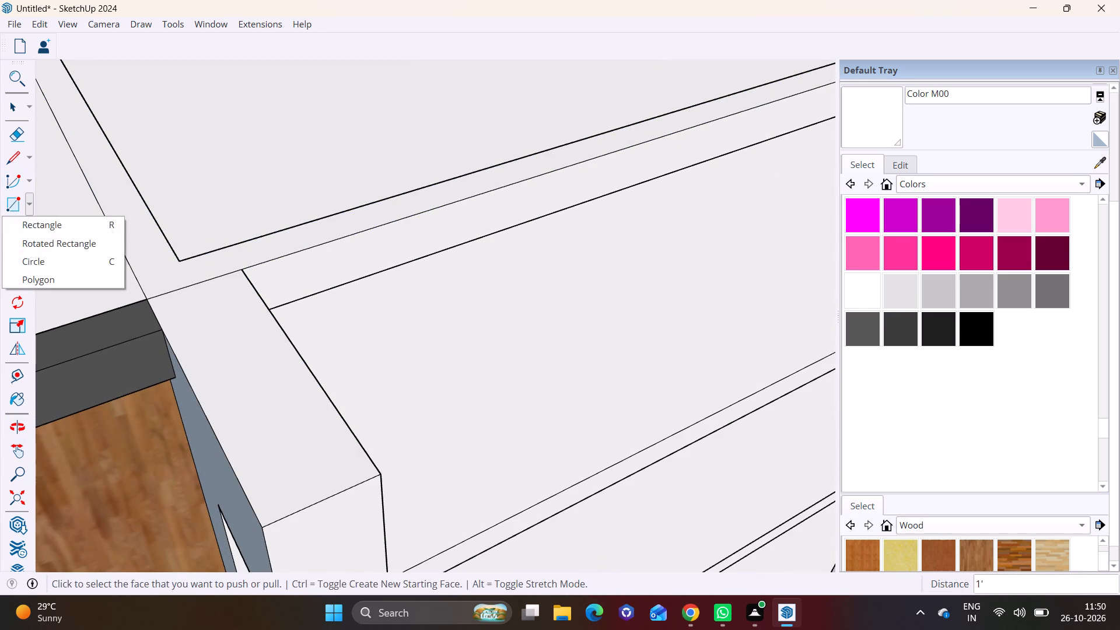
{"action": "left_click", "coordinate": [40, 224]}
{"action": "left_click", "coordinate": [149, 297]}
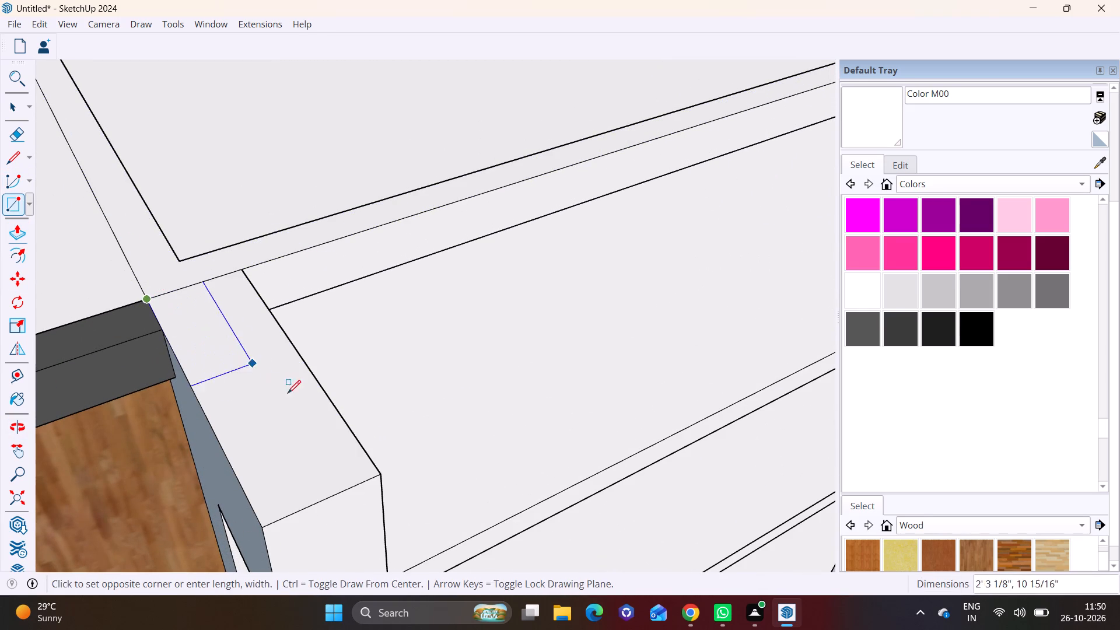
{"action": "left_click", "coordinate": [381, 473]}
{"action": "key", "text": "space"}
Pull the rectangle on top of the side wall up a little over 2' 4" above the roof parapet.
{"action": "left_click", "coordinate": [303, 430]}
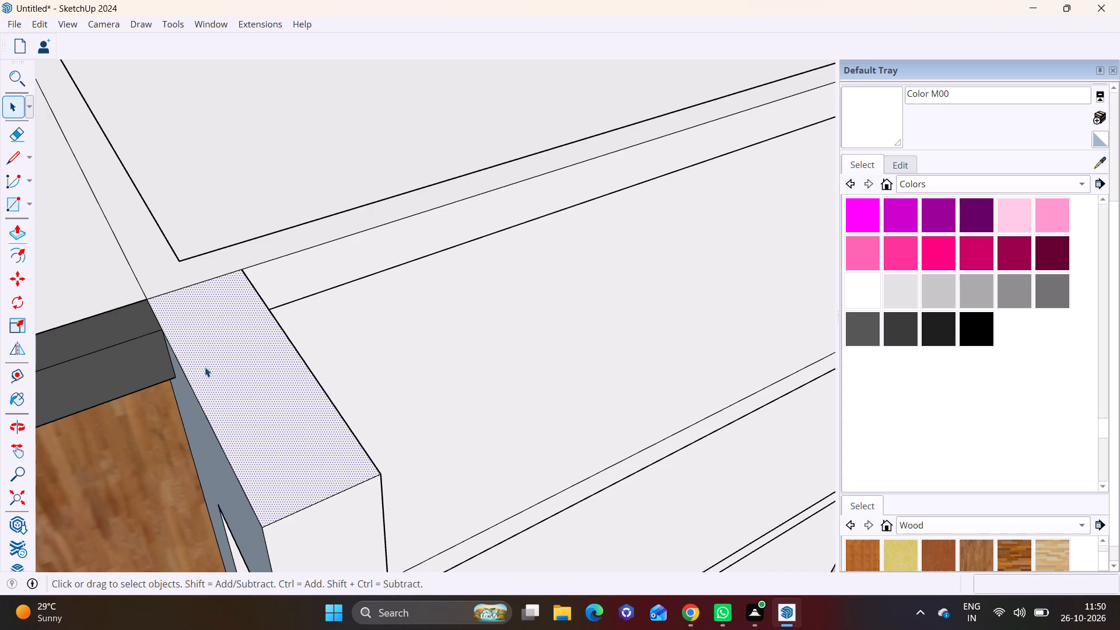
{"action": "left_click", "coordinate": [14, 230]}
{"action": "left_click", "coordinate": [235, 363]}
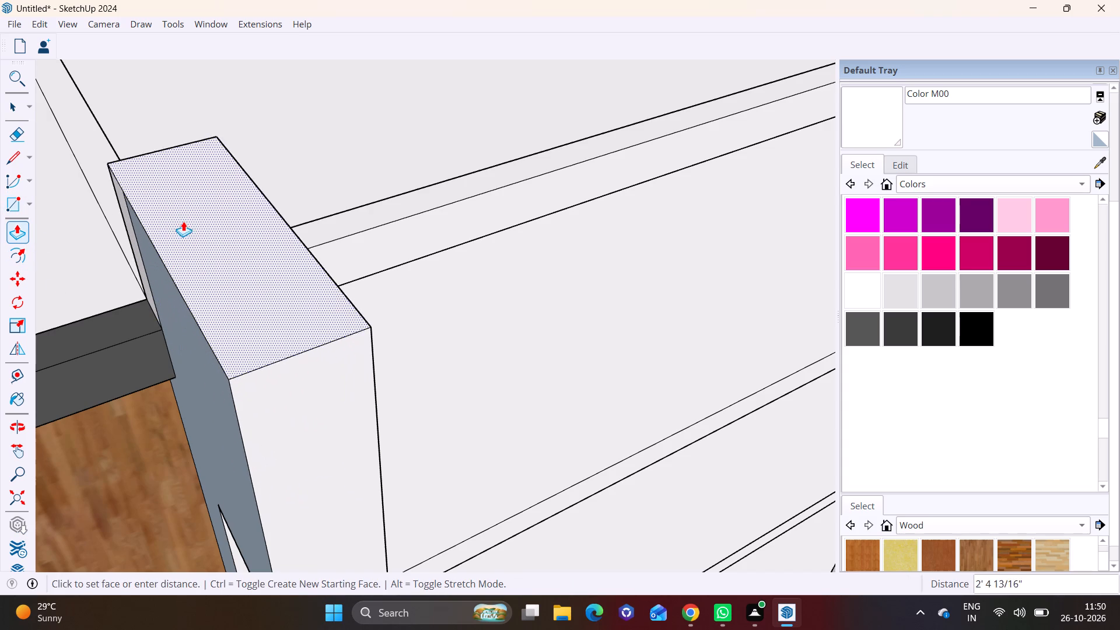
{"action": "left_click", "coordinate": [183, 212]}
{"action": "middle_click_drag", "start_coordinate": [271, 355], "coordinate": [288, 156]}
{"action": "key", "text": "space"}
Paint the raised side wall's blue-grey window face with white Color M00.
{"action": "scroll", "coordinate": [400, 256], "scroll_direction": "down", "scroll_amount": 3}
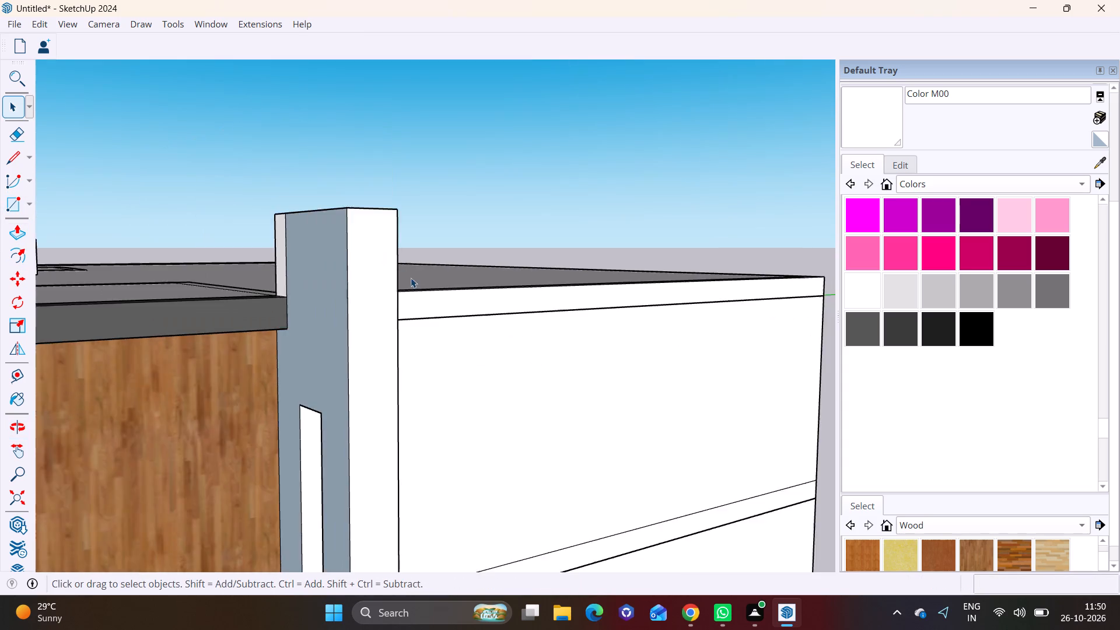
{"action": "scroll", "coordinate": [411, 278], "scroll_direction": "down", "scroll_amount": 3}
{"action": "middle_click_drag", "start_coordinate": [231, 296], "coordinate": [507, 307]}
{"action": "scroll", "coordinate": [519, 271], "scroll_direction": "up", "scroll_amount": 8}
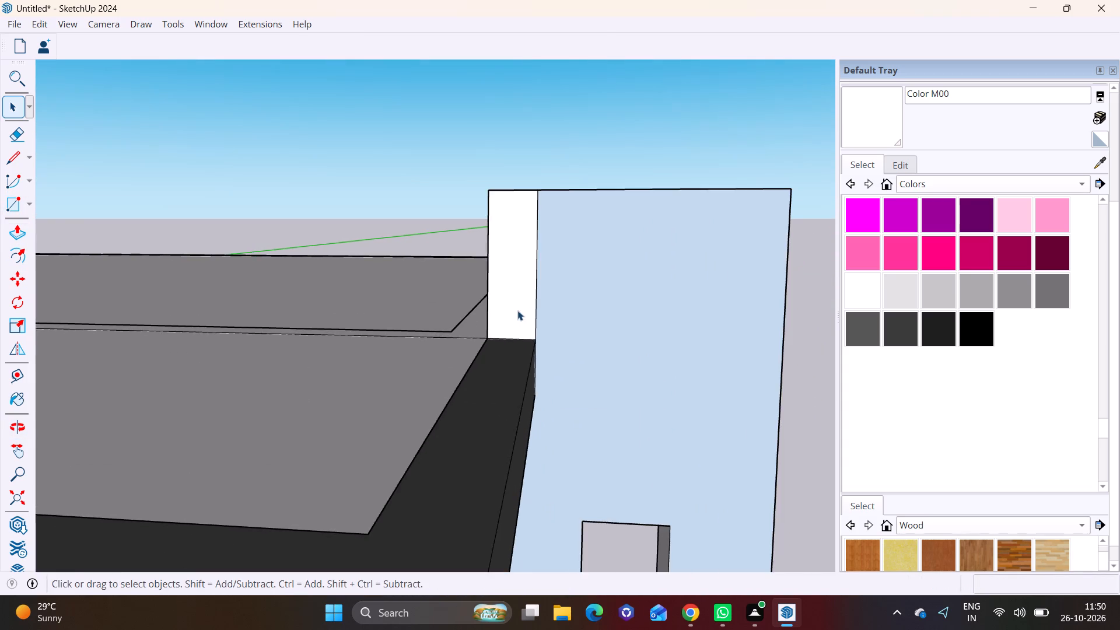
{"action": "middle_click_drag", "start_coordinate": [516, 362], "coordinate": [308, 453]}
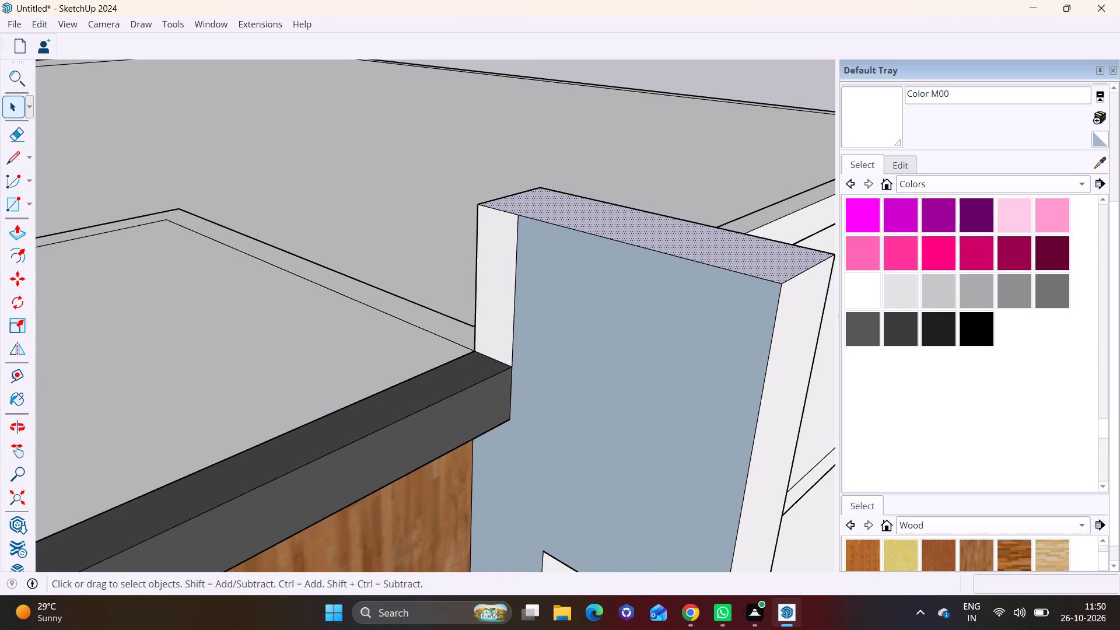
{"action": "left_click", "coordinate": [877, 287]}
{"action": "left_click", "coordinate": [672, 392]}
{"action": "scroll", "coordinate": [667, 391], "scroll_direction": "down", "scroll_amount": 6}
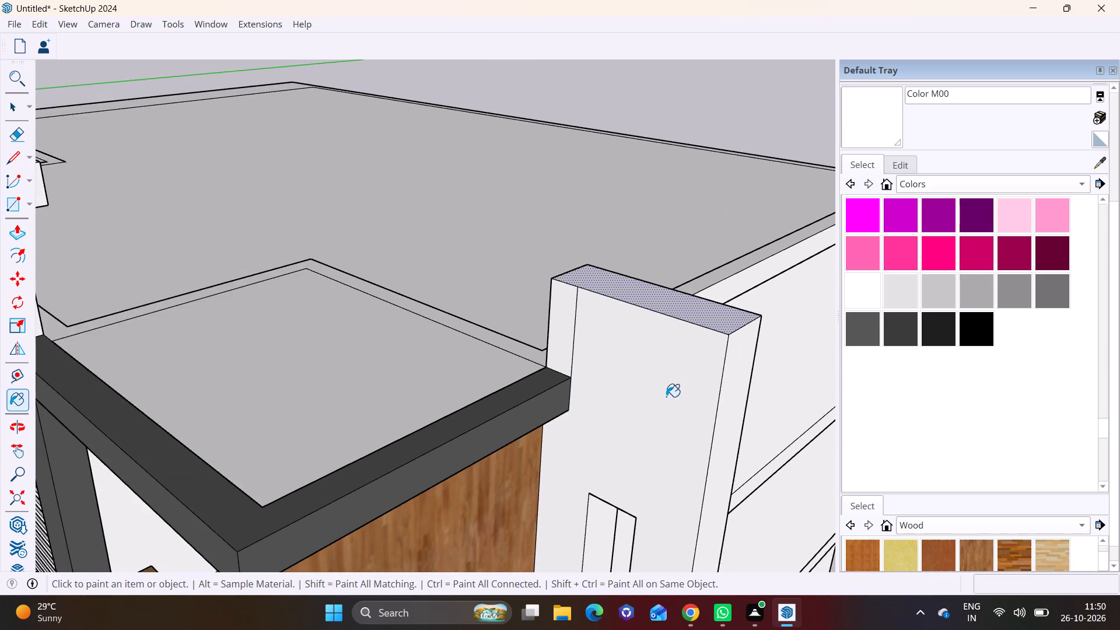
{"action": "scroll", "coordinate": [607, 369], "scroll_direction": "up", "scroll_amount": 3}
{"action": "key", "text": "space"}
Delete the leftover vertical edge on the raised side wall's face above the balcony roof slab.
{"action": "left_click", "coordinate": [566, 331]}
{"action": "left_click", "coordinate": [563, 327]}
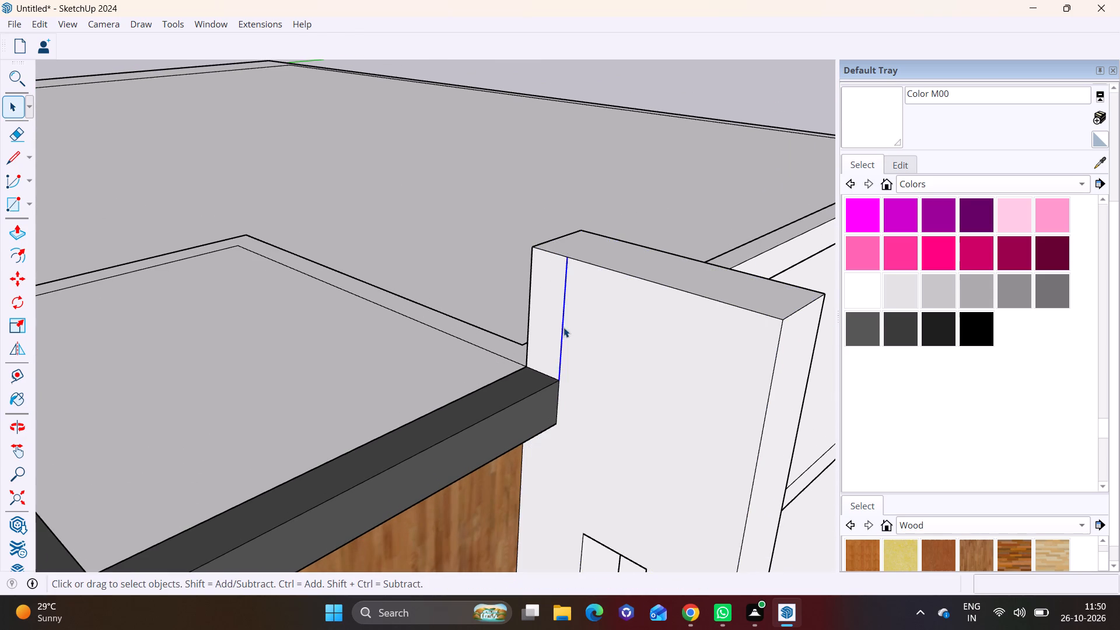
{"action": "key", "text": "Delete"}
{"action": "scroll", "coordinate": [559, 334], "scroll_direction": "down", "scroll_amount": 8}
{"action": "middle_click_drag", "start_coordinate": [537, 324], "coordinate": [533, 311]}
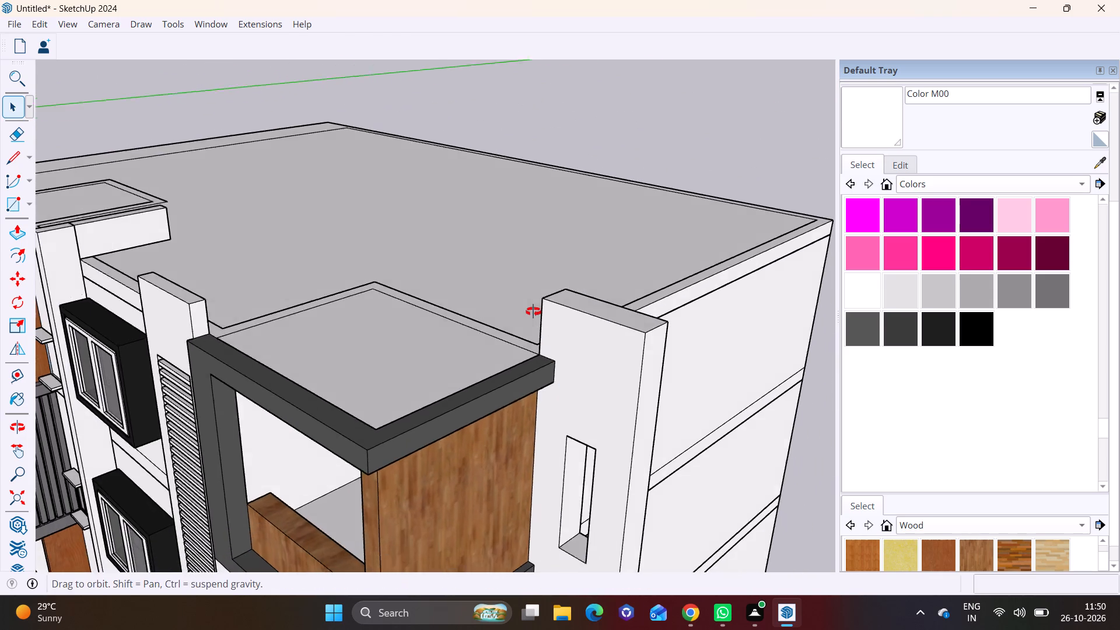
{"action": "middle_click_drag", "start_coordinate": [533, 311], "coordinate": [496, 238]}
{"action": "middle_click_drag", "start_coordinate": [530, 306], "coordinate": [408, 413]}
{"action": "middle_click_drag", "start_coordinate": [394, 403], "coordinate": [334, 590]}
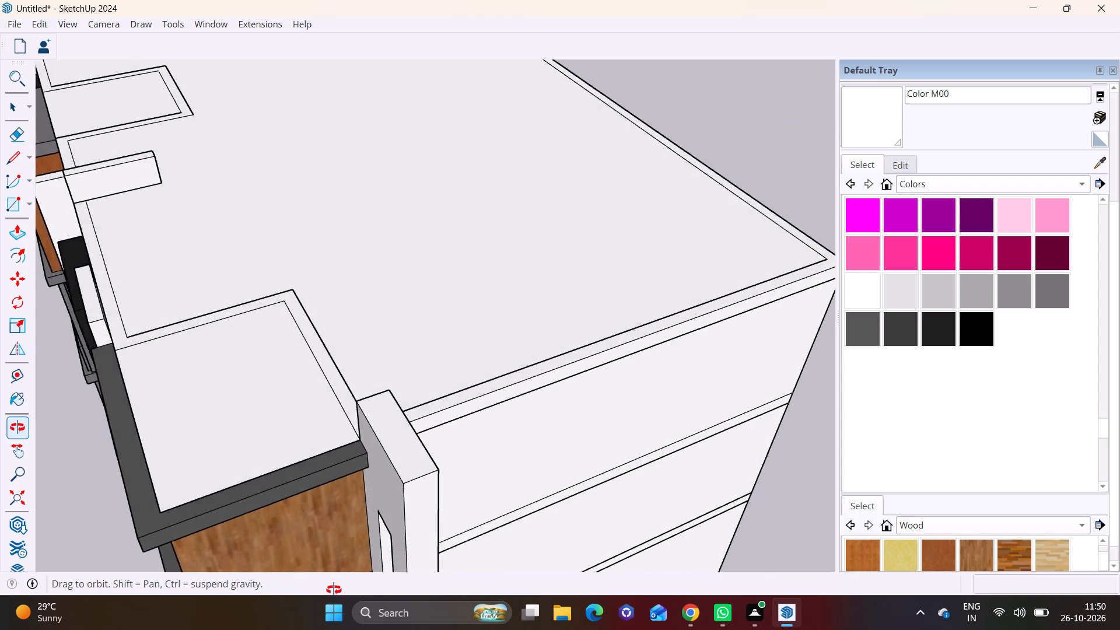
Examine the raised side wall from the front and round to the plain side elevation with its floor bands.
{"action": "middle_click_drag", "start_coordinate": [334, 590], "coordinate": [370, 309]}
{"action": "scroll", "coordinate": [409, 348], "scroll_direction": "down", "scroll_amount": 7}
{"action": "scroll", "coordinate": [465, 422], "scroll_direction": "down", "scroll_amount": 3}
{"action": "middle_click_drag", "start_coordinate": [483, 431], "coordinate": [474, 350], "text": "shift"}
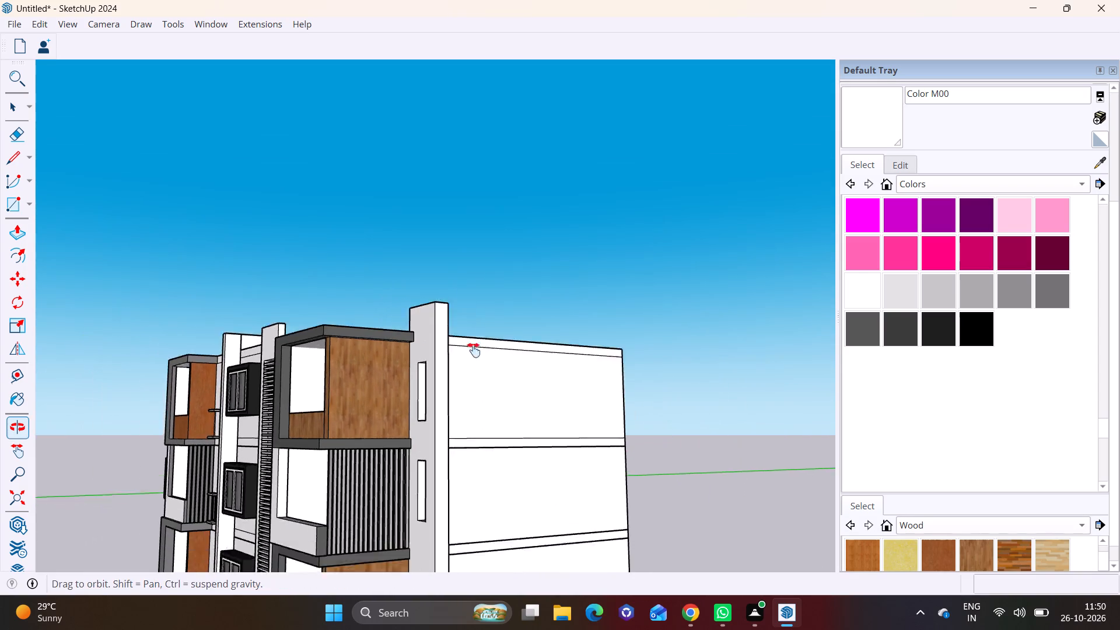
{"action": "middle_click_drag", "start_coordinate": [474, 350], "coordinate": [428, 249], "text": "shift"}
{"action": "scroll", "coordinate": [405, 328], "scroll_direction": "down", "scroll_amount": 7}
{"action": "middle_click_drag", "start_coordinate": [418, 380], "coordinate": [447, 244], "text": "shift"}
{"action": "middle_click_drag", "start_coordinate": [429, 289], "coordinate": [421, 385], "text": "shift"}
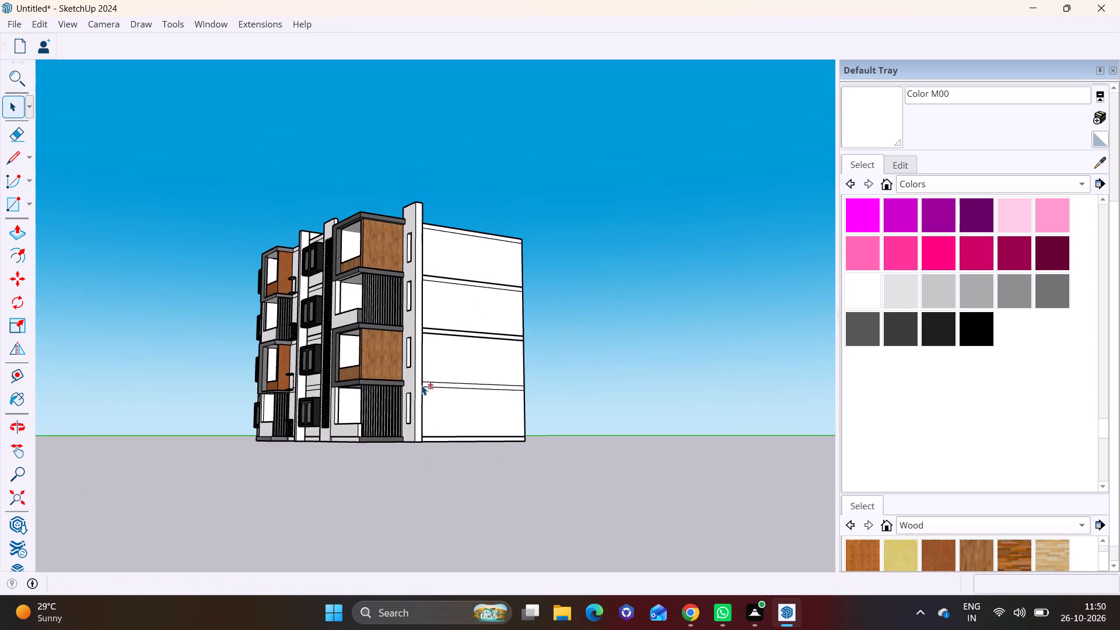
{"action": "scroll", "coordinate": [449, 345], "scroll_direction": "up", "scroll_amount": 3}
{"action": "middle_click_drag", "start_coordinate": [449, 345], "coordinate": [351, 360]}
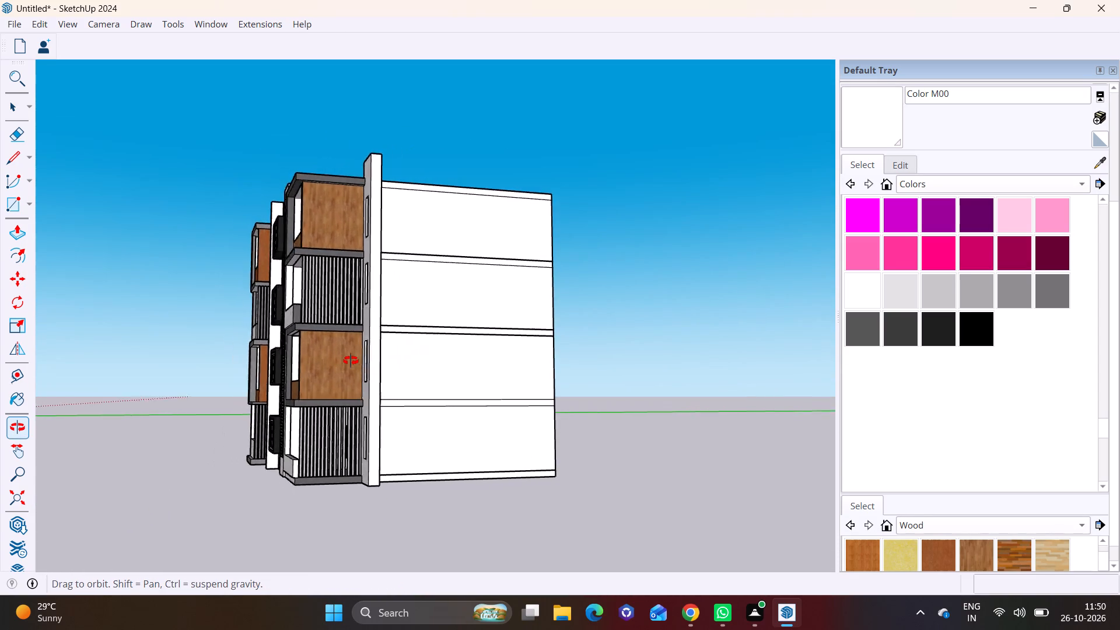
{"action": "middle_click_drag", "start_coordinate": [351, 360], "coordinate": [289, 397]}
{"action": "middle_click_drag", "start_coordinate": [399, 279], "coordinate": [368, 352], "text": "shift"}
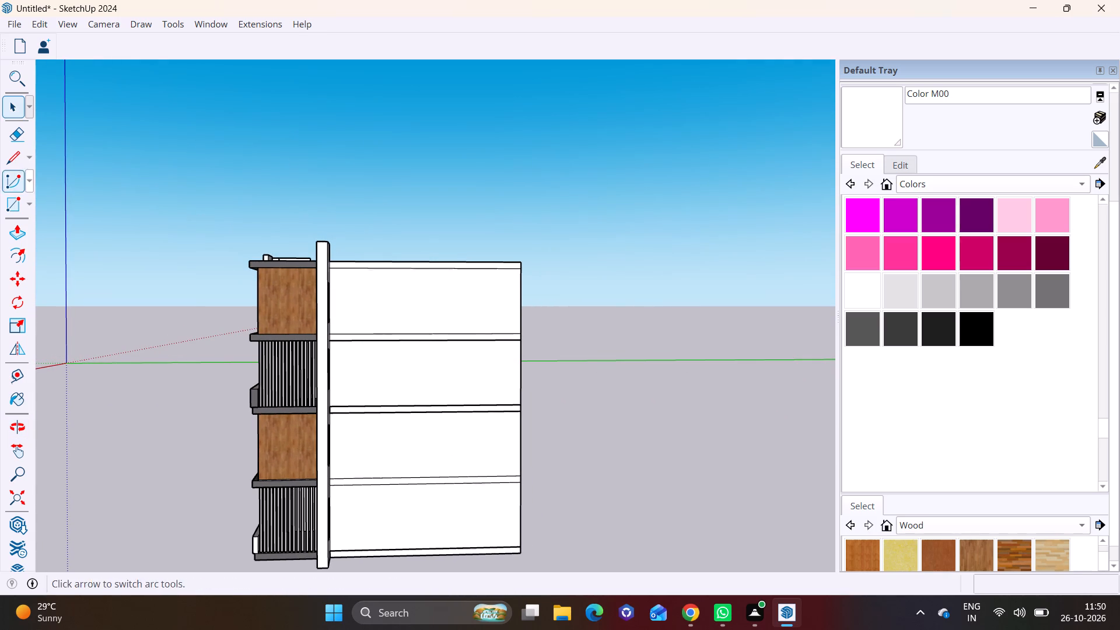
Draw a rectangle 1' high and about 11' long on the floor band below the top storey, starting at the projecting side wall.
{"action": "left_click", "coordinate": [30, 201]}
{"action": "left_click", "coordinate": [32, 222]}
{"action": "middle_click_drag", "start_coordinate": [344, 275], "coordinate": [359, 344], "text": "shift"}
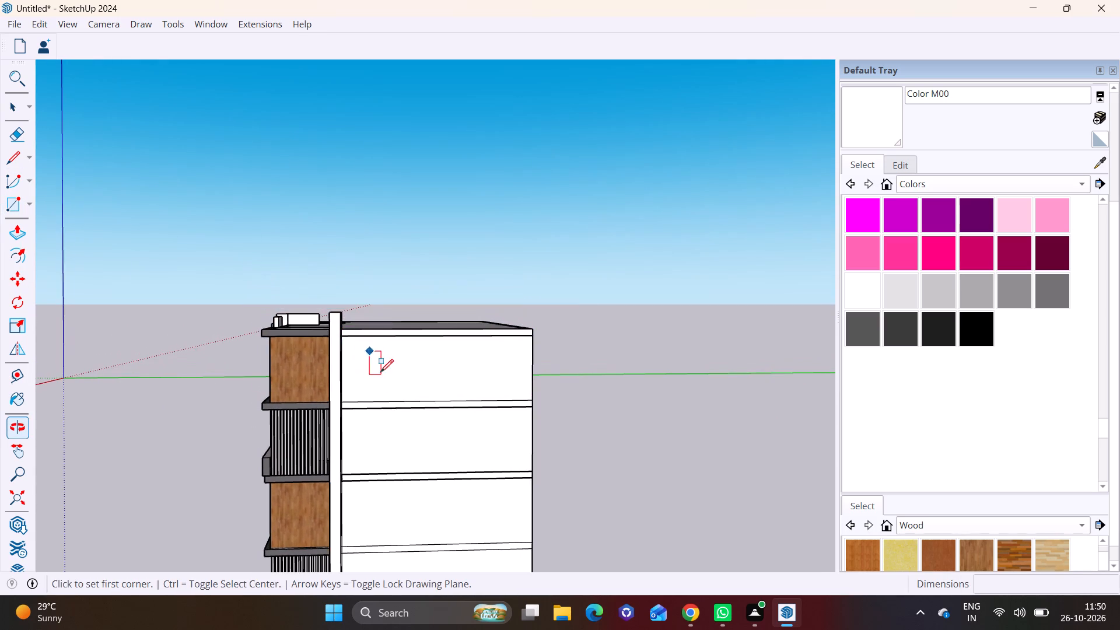
{"action": "scroll", "coordinate": [405, 429], "scroll_direction": "up", "scroll_amount": 10}
{"action": "middle_click_drag", "start_coordinate": [386, 400], "coordinate": [381, 295], "text": "shift"}
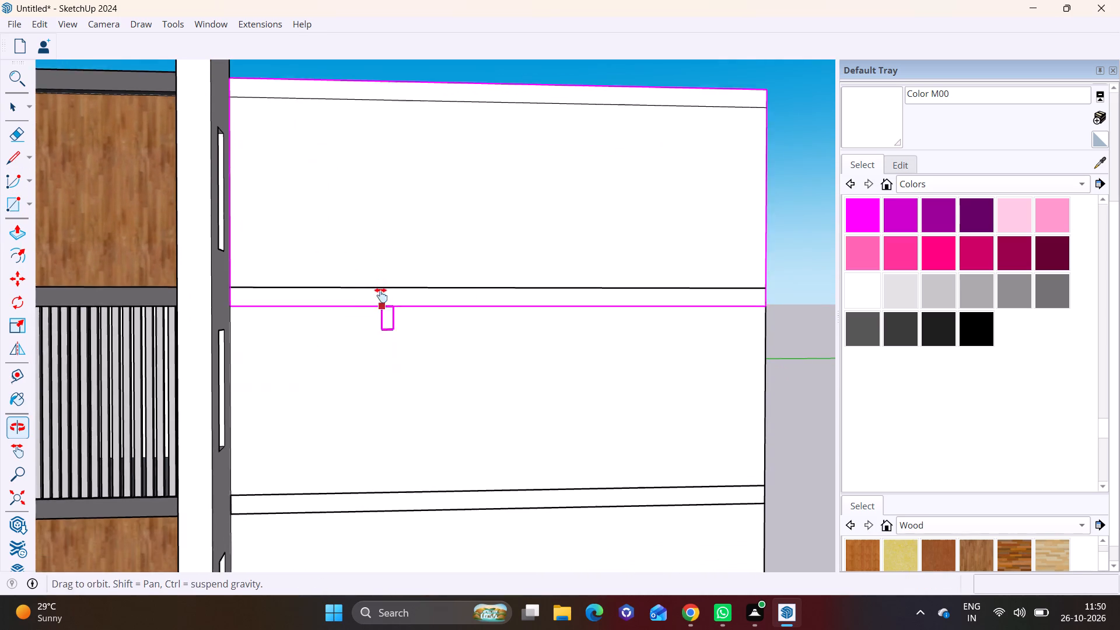
{"action": "middle_click_drag", "start_coordinate": [381, 295], "coordinate": [381, 294], "text": "shift"}
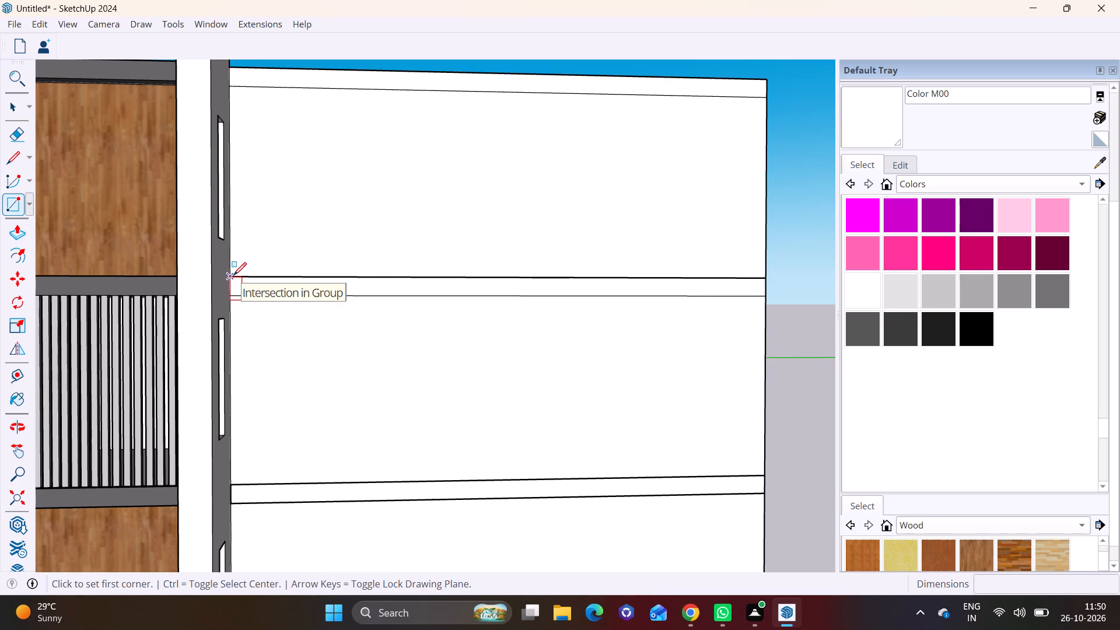
{"action": "left_click", "coordinate": [233, 275]}
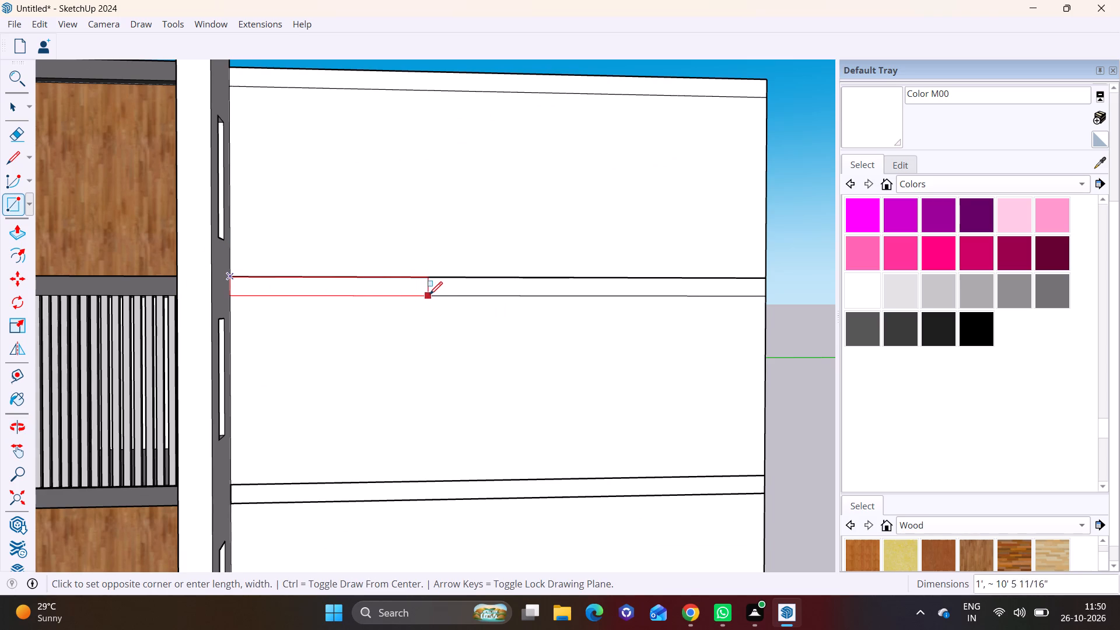
{"action": "left_click", "coordinate": [446, 295]}
{"action": "key", "text": "space"}
Pull the rectangle on the band below the top storey out 5', flush with the projecting side wall's outer face.
{"action": "left_click", "coordinate": [397, 286]}
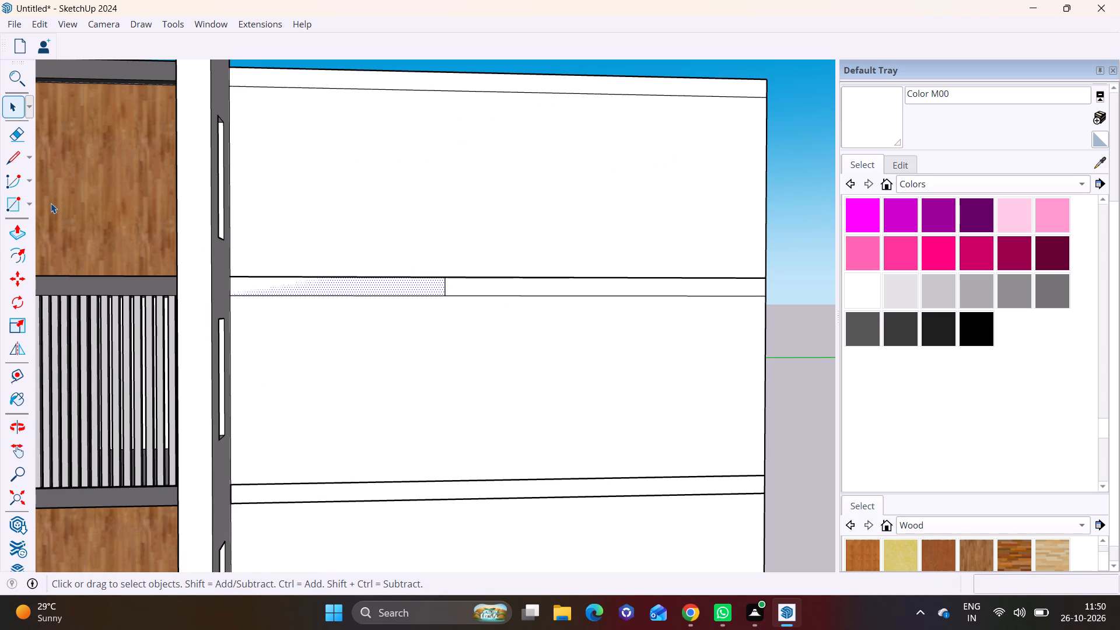
{"action": "left_click", "coordinate": [21, 225]}
{"action": "left_click", "coordinate": [369, 280]}
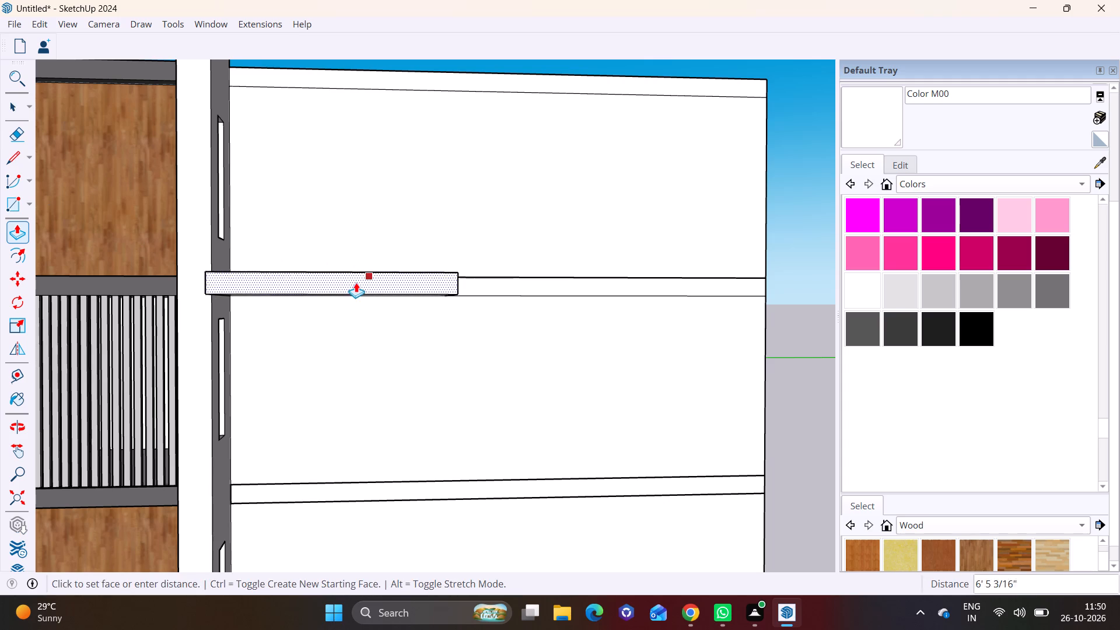
{"action": "middle_click_drag", "start_coordinate": [355, 283], "coordinate": [176, 336]}
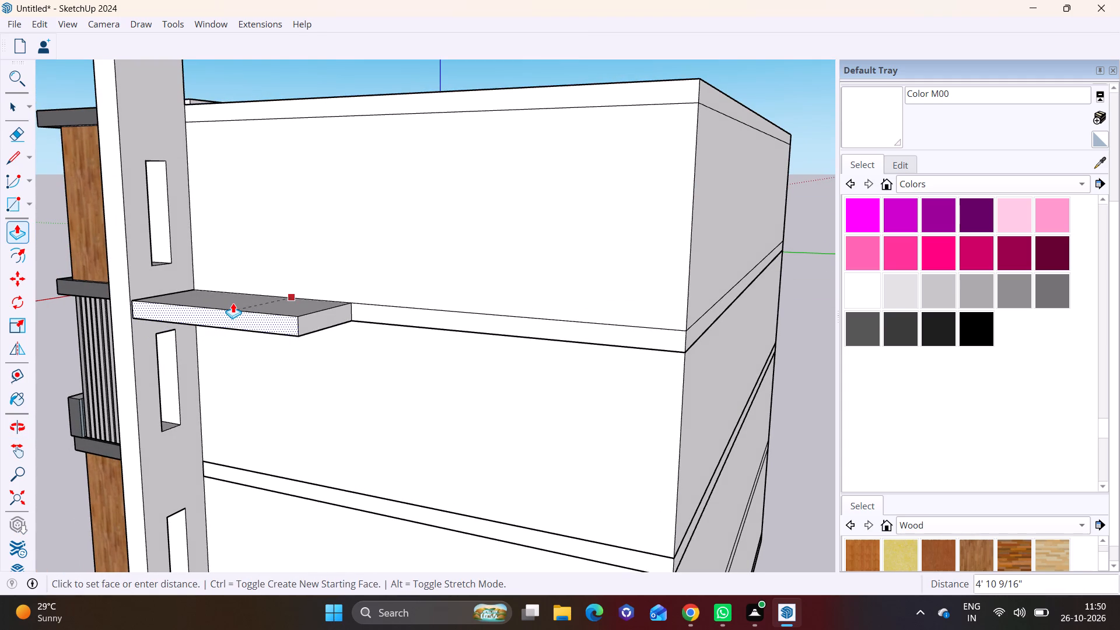
{"action": "left_click", "coordinate": [125, 219]}
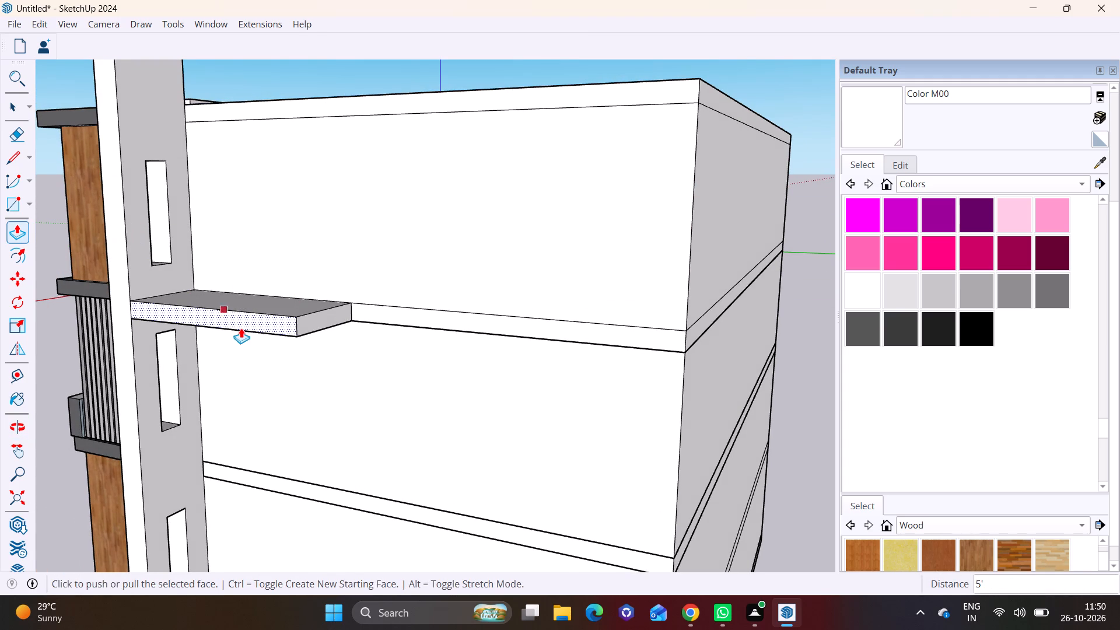
Draw a matching rectangle on the next floor band down, from the projecting side wall to the end of the slab above.
{"action": "scroll", "coordinate": [243, 329], "scroll_direction": "up", "scroll_amount": 1}
{"action": "scroll", "coordinate": [244, 329], "scroll_direction": "down", "scroll_amount": 6}
{"action": "middle_click_drag", "start_coordinate": [254, 353], "coordinate": [313, 192], "text": "shift"}
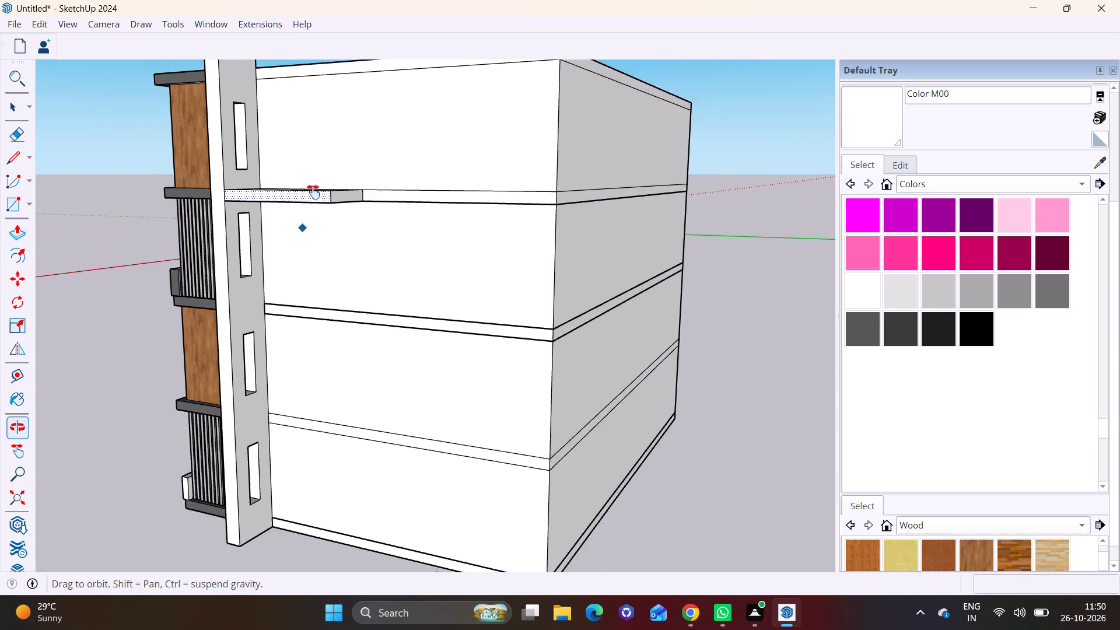
{"action": "middle_click_drag", "start_coordinate": [313, 192], "coordinate": [313, 191], "text": "shift"}
{"action": "scroll", "coordinate": [313, 264], "scroll_direction": "up", "scroll_amount": 4}
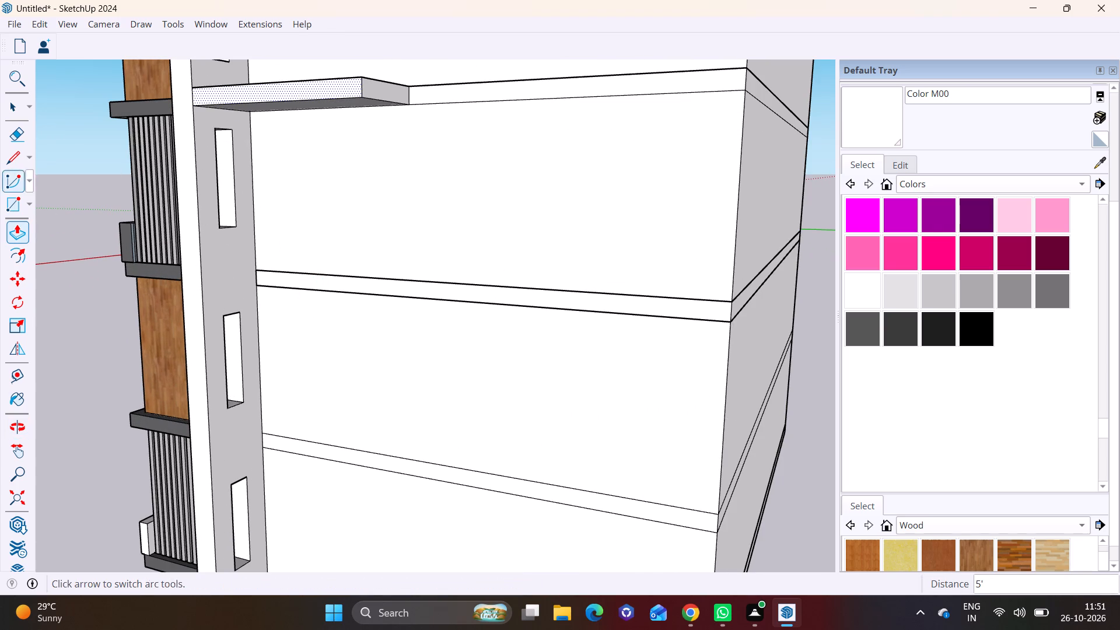
{"action": "left_click", "coordinate": [28, 201]}
{"action": "left_click", "coordinate": [33, 220]}
{"action": "scroll", "coordinate": [257, 271], "scroll_direction": "up", "scroll_amount": 1}
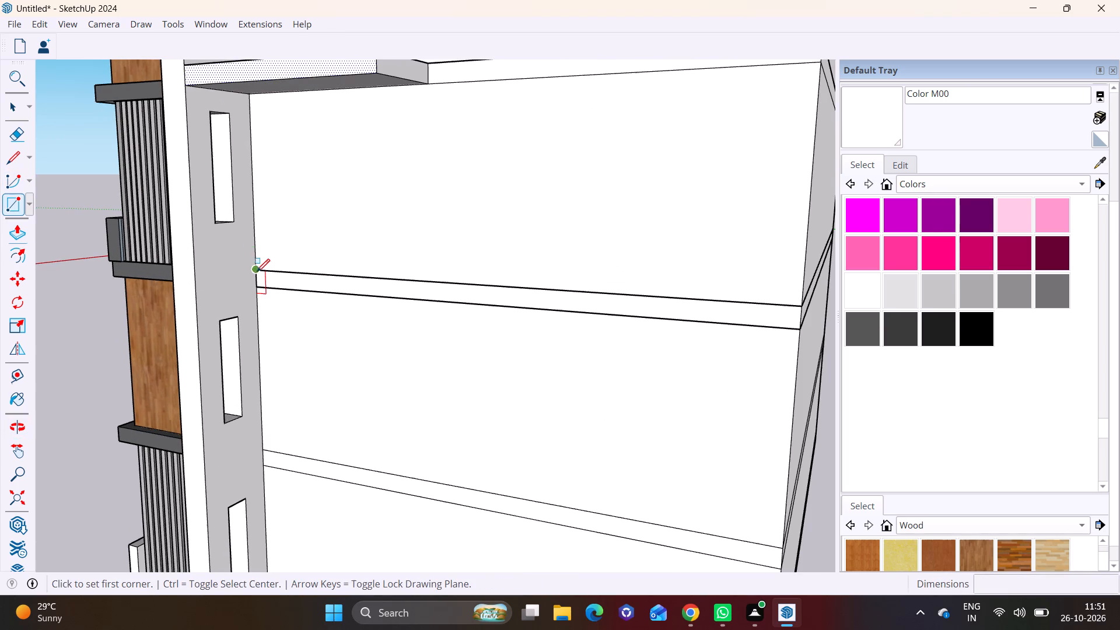
{"action": "left_click", "coordinate": [253, 271]}
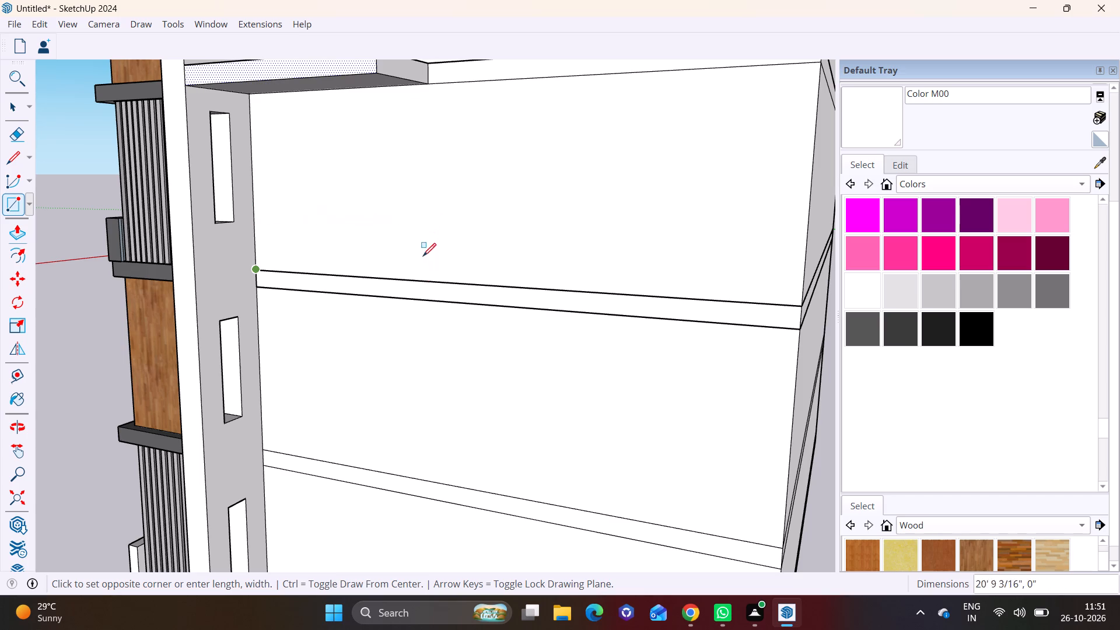
{"action": "left_click", "coordinate": [424, 297]}
{"action": "key", "text": "space"}
Pull the rectangle on the building's middle floor band out 5' to match the slab above.
{"action": "left_click", "coordinate": [363, 284]}
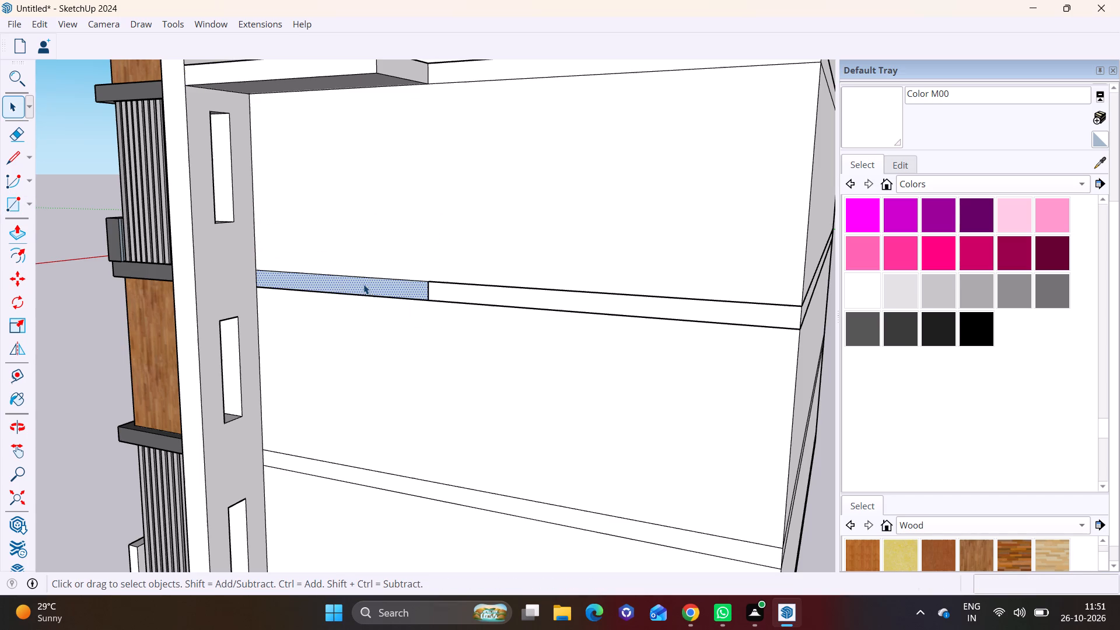
{"action": "left_click", "coordinate": [15, 235]}
{"action": "left_click", "coordinate": [351, 282]}
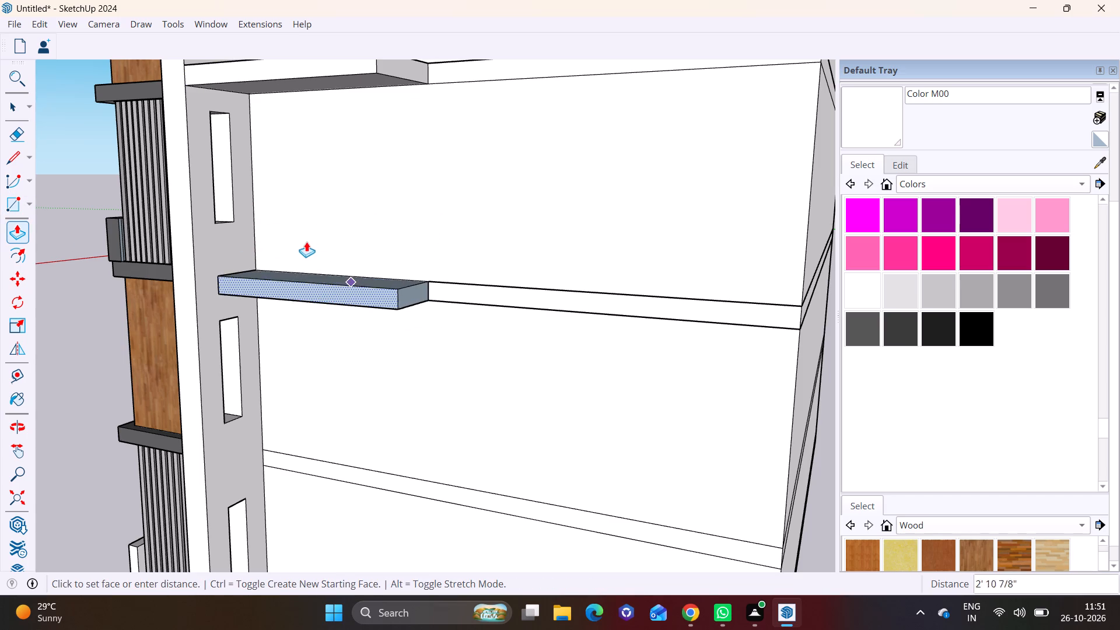
{"action": "left_click", "coordinate": [297, 74]}
Draw a rectangle about 11' long across the height of the band above the ground storey, starting at the projecting side wall.
{"action": "scroll", "coordinate": [320, 297], "scroll_direction": "down", "scroll_amount": 7}
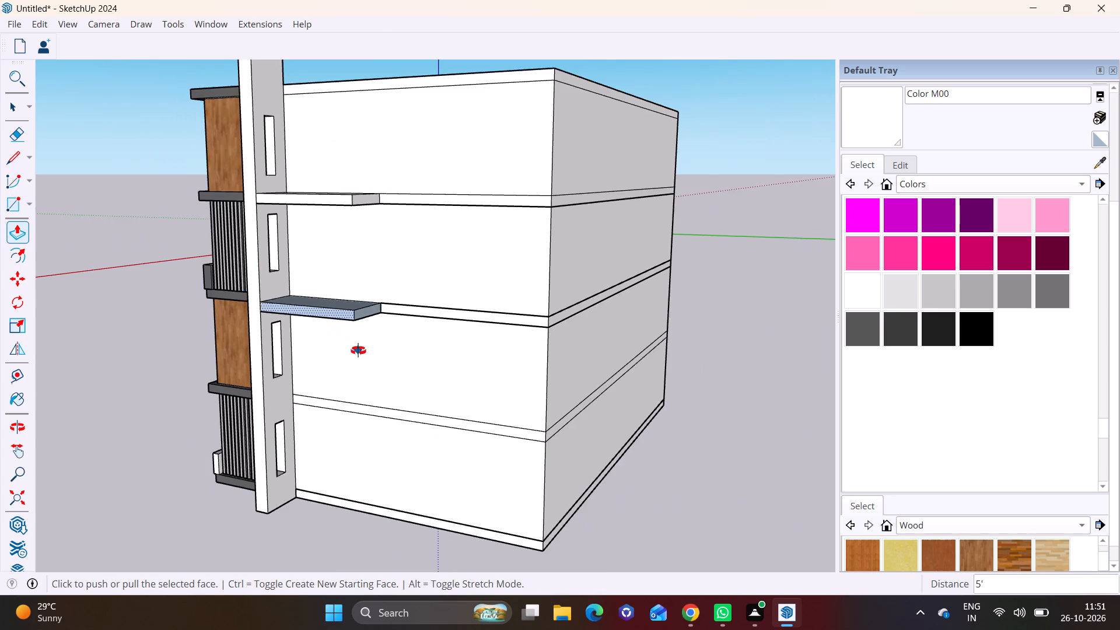
{"action": "middle_click_drag", "start_coordinate": [358, 351], "coordinate": [341, 228], "text": "shift"}
{"action": "left_click", "coordinate": [32, 193]}
{"action": "left_click", "coordinate": [39, 230]}
{"action": "scroll", "coordinate": [297, 294], "scroll_direction": "up", "scroll_amount": 2}
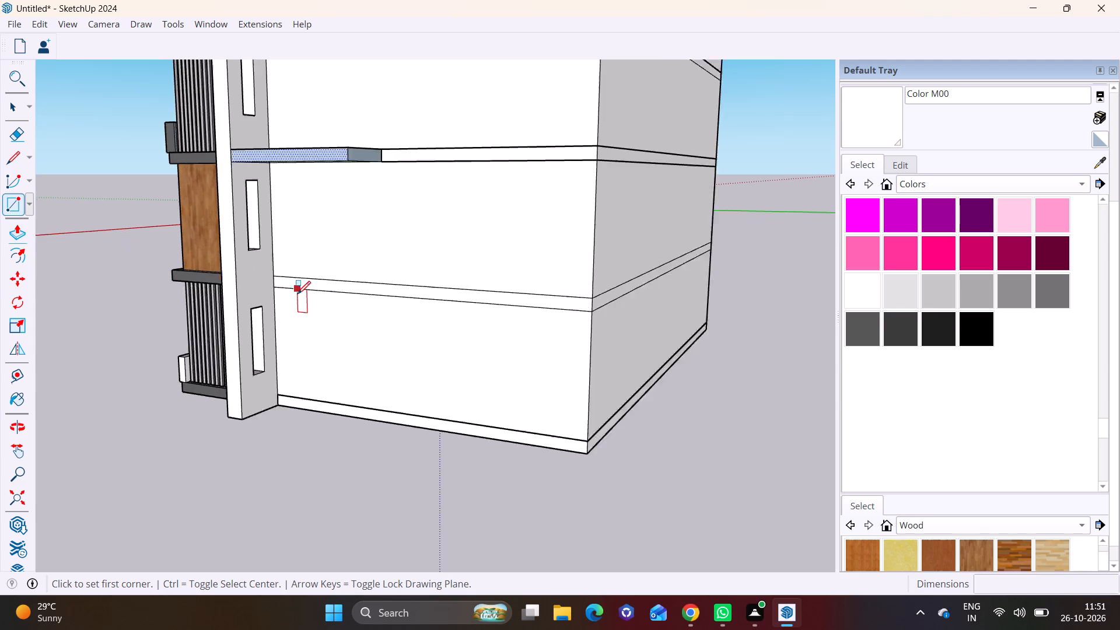
{"action": "scroll", "coordinate": [297, 294], "scroll_direction": "up", "scroll_amount": 4}
{"action": "left_click", "coordinate": [263, 264]}
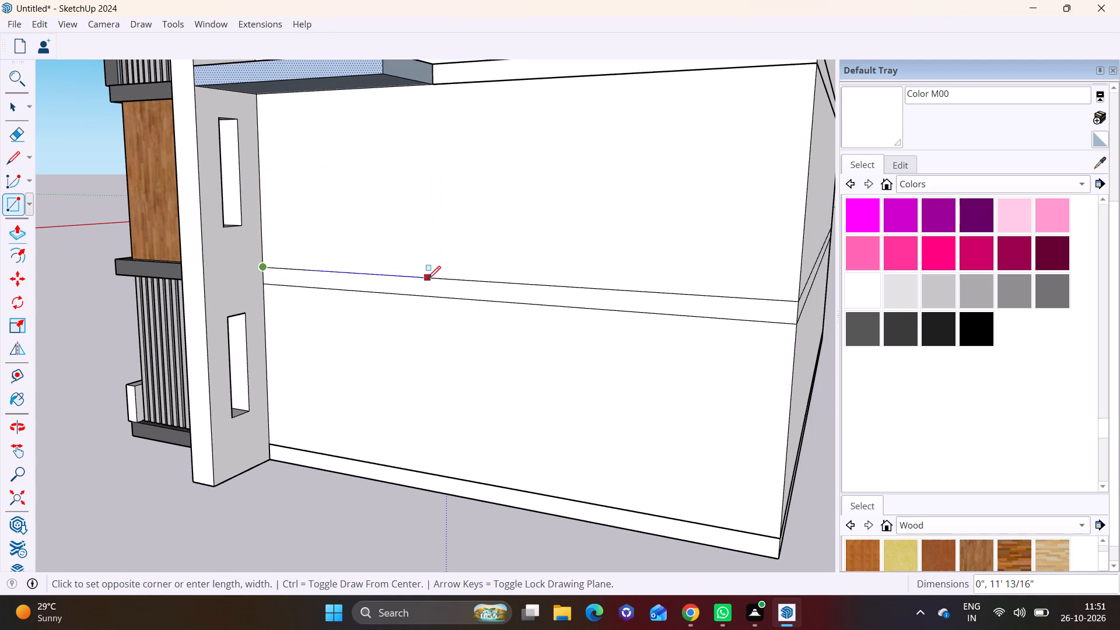
{"action": "left_click", "coordinate": [428, 296]}
{"action": "key", "text": "space"}
Pull the rectangle on the band above the ground storey out 5' to match the slabs above.
{"action": "left_click", "coordinate": [374, 283]}
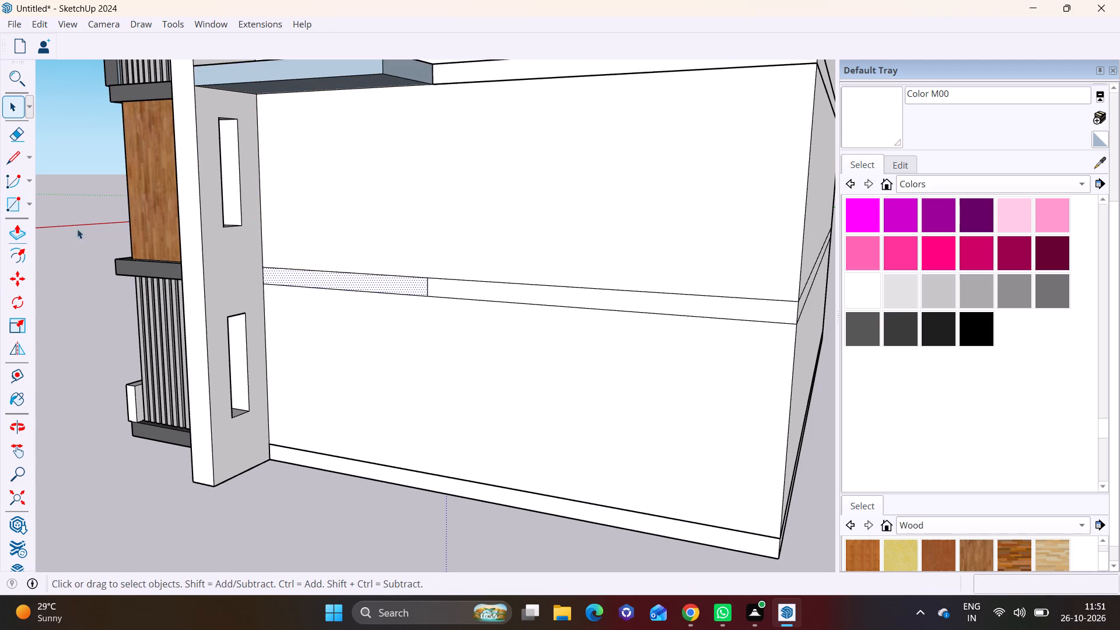
{"action": "left_click", "coordinate": [9, 233]}
{"action": "left_click", "coordinate": [376, 278]}
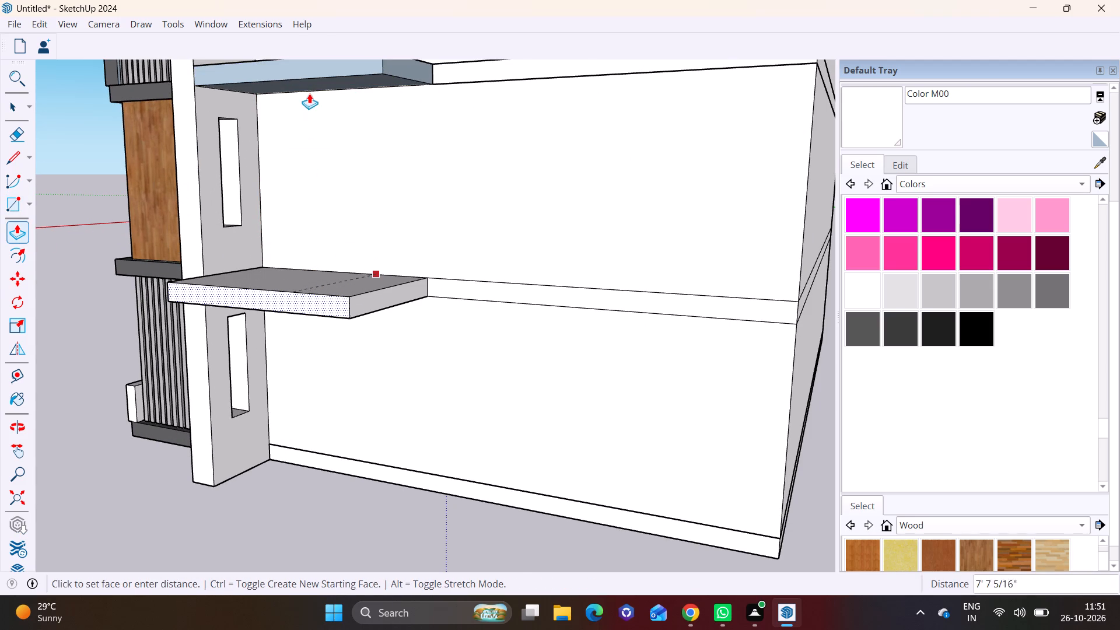
{"action": "left_click", "coordinate": [309, 75]}
Draw a rectangle 1' high and about 10' 9" long on the base band at ground level, starting at the projecting side wall.
{"action": "scroll", "coordinate": [352, 238], "scroll_direction": "down", "scroll_amount": 7}
{"action": "middle_click_drag", "start_coordinate": [374, 262], "coordinate": [358, 286], "text": "shift"}
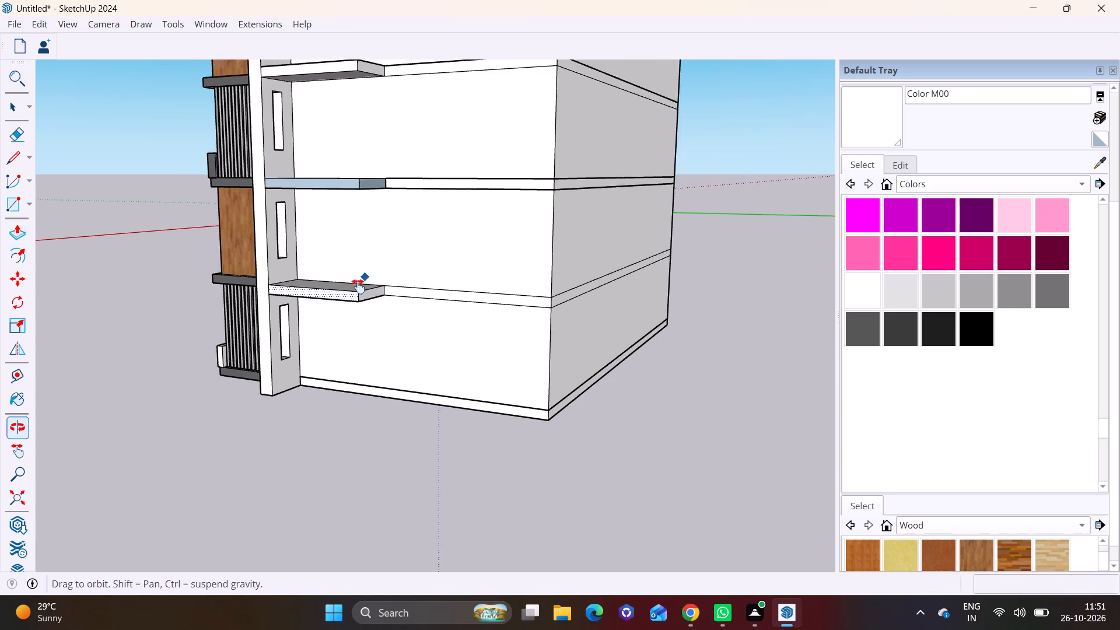
{"action": "middle_click_drag", "start_coordinate": [358, 286], "coordinate": [346, 297], "text": "shift"}
{"action": "middle_click_drag", "start_coordinate": [351, 310], "coordinate": [354, 190]}
{"action": "scroll", "coordinate": [353, 282], "scroll_direction": "up", "scroll_amount": 5}
{"action": "middle_click_drag", "start_coordinate": [344, 306], "coordinate": [313, 365]}
{"action": "scroll", "coordinate": [313, 372], "scroll_direction": "up", "scroll_amount": 2}
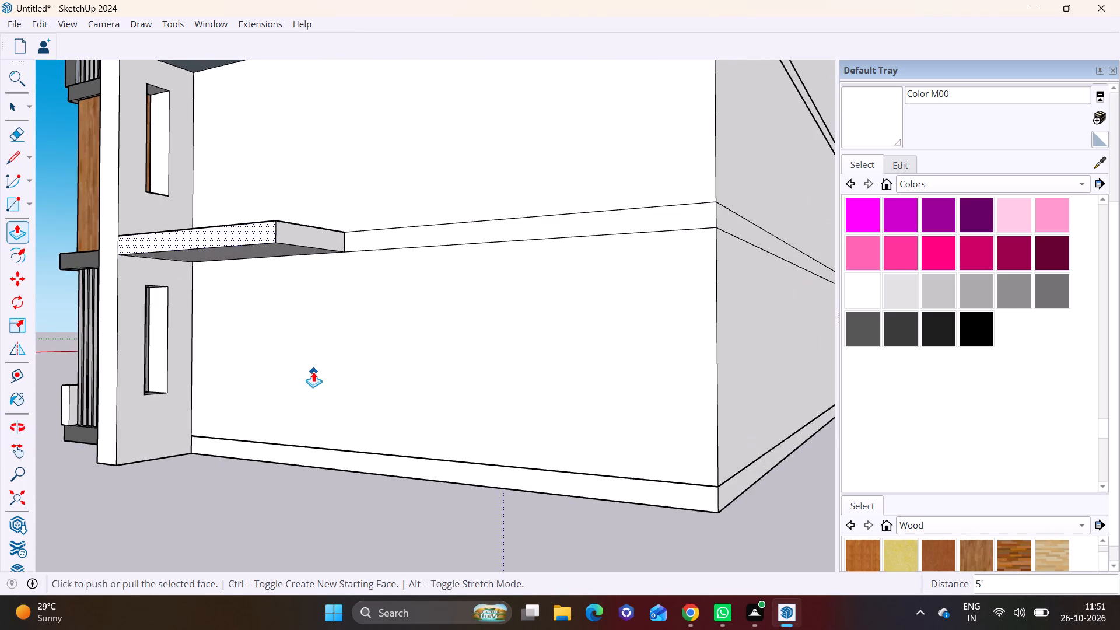
{"action": "middle_click_drag", "start_coordinate": [373, 360], "coordinate": [399, 247]}
{"action": "middle_click_drag", "start_coordinate": [358, 296], "coordinate": [348, 335]}
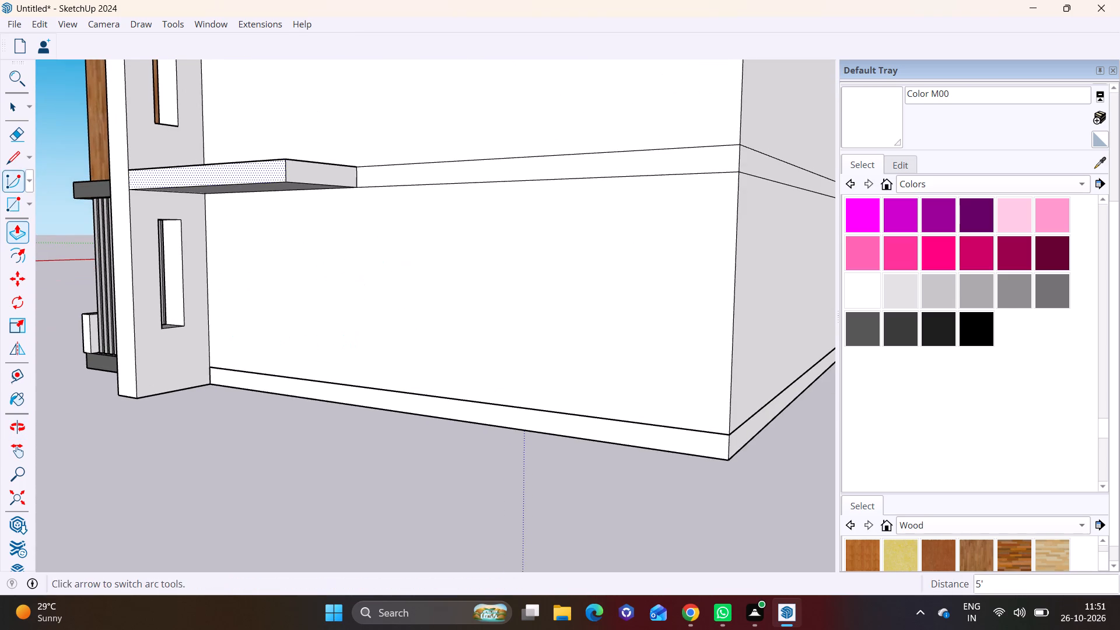
{"action": "left_click", "coordinate": [27, 204]}
{"action": "left_click", "coordinate": [33, 225]}
{"action": "left_click", "coordinate": [209, 368]}
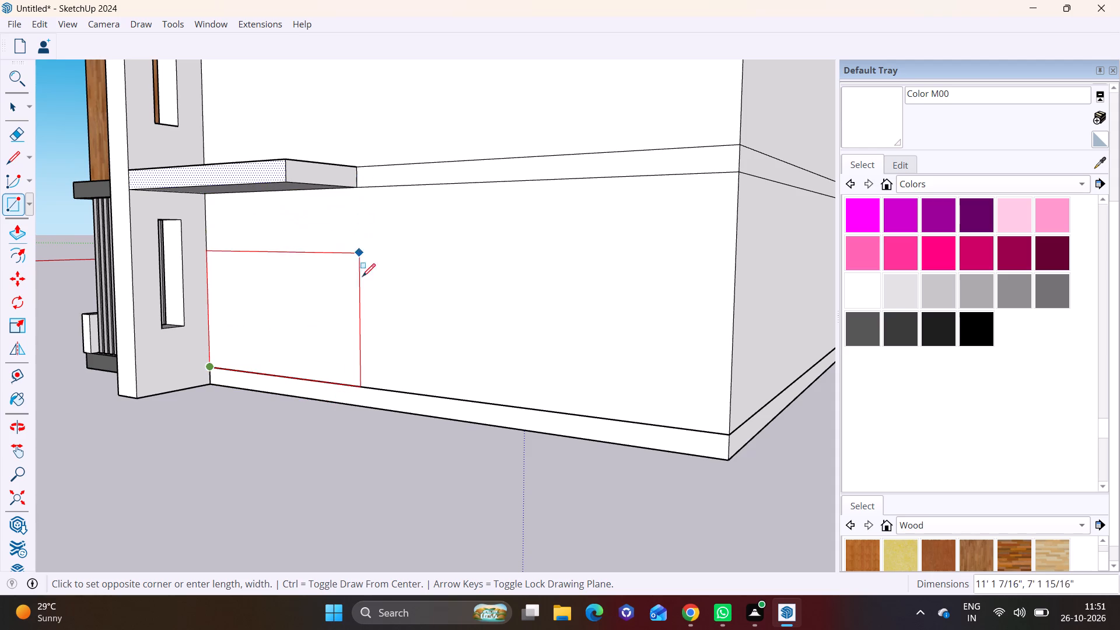
{"action": "left_click", "coordinate": [355, 405]}
{"action": "key", "text": "space"}
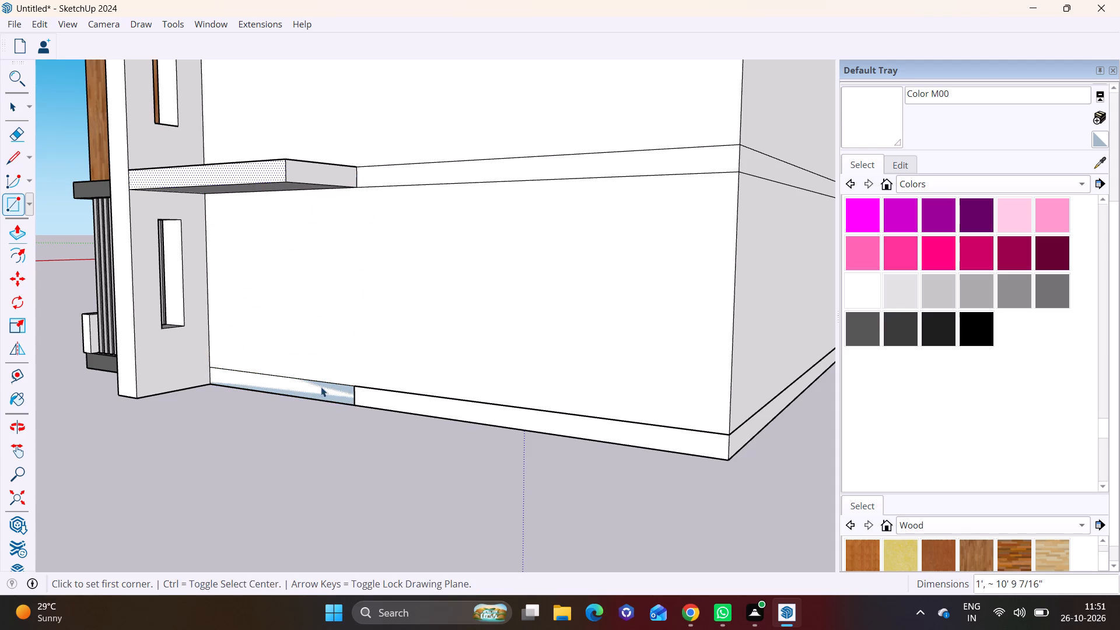
Pull the rectangle on the ground-level base band out 5' to match the slabs above.
{"action": "left_click", "coordinate": [303, 391]}
{"action": "left_click", "coordinate": [20, 230]}
{"action": "left_click", "coordinate": [277, 383]}
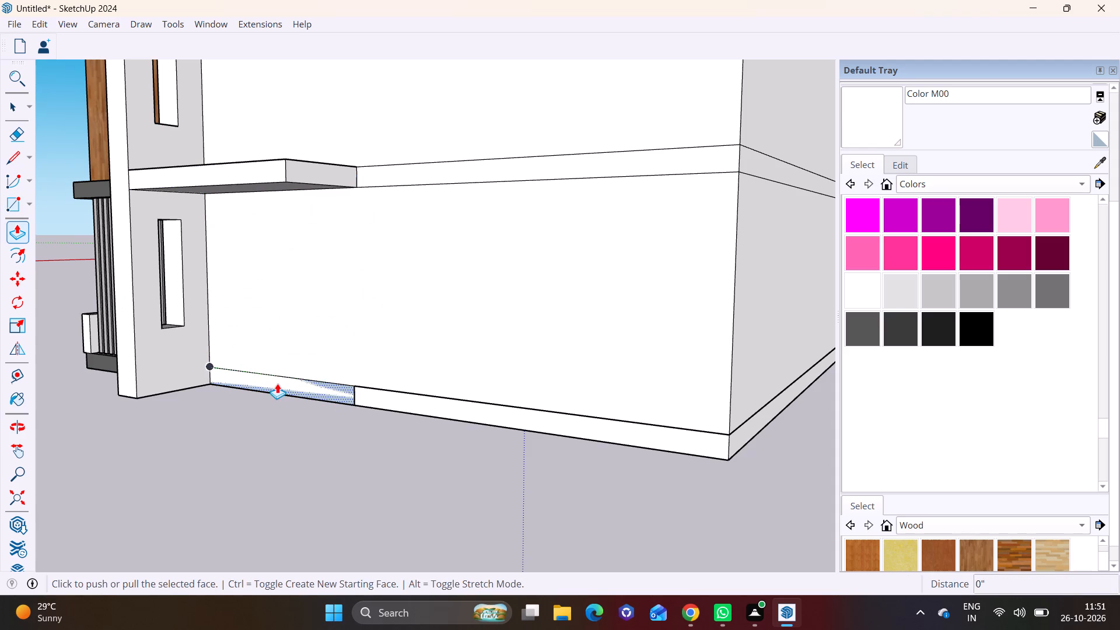
{"action": "left_click", "coordinate": [217, 178]}
Draw a rectangle about 11' 4" long on the roof parapet band, from the projecting side wall to the end of the slab below.
{"action": "scroll", "coordinate": [243, 240], "scroll_direction": "down", "scroll_amount": 8}
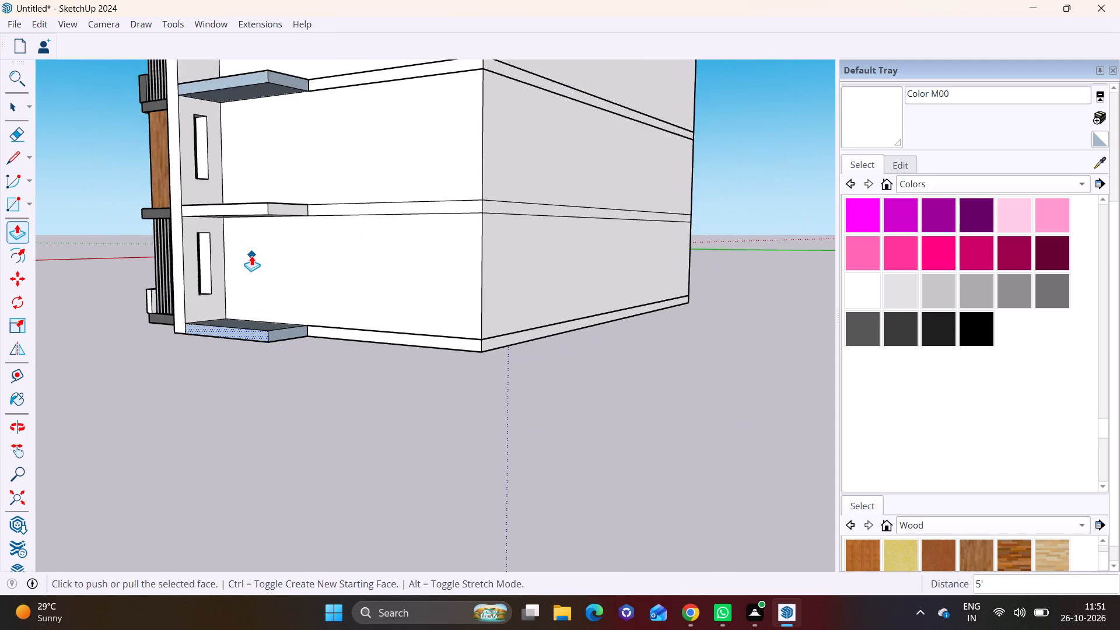
{"action": "scroll", "coordinate": [251, 256], "scroll_direction": "down", "scroll_amount": 2}
{"action": "middle_click_drag", "start_coordinate": [282, 232], "coordinate": [345, 422], "text": "shift"}
{"action": "scroll", "coordinate": [335, 327], "scroll_direction": "down", "scroll_amount": 2}
{"action": "scroll", "coordinate": [313, 235], "scroll_direction": "up", "scroll_amount": 2}
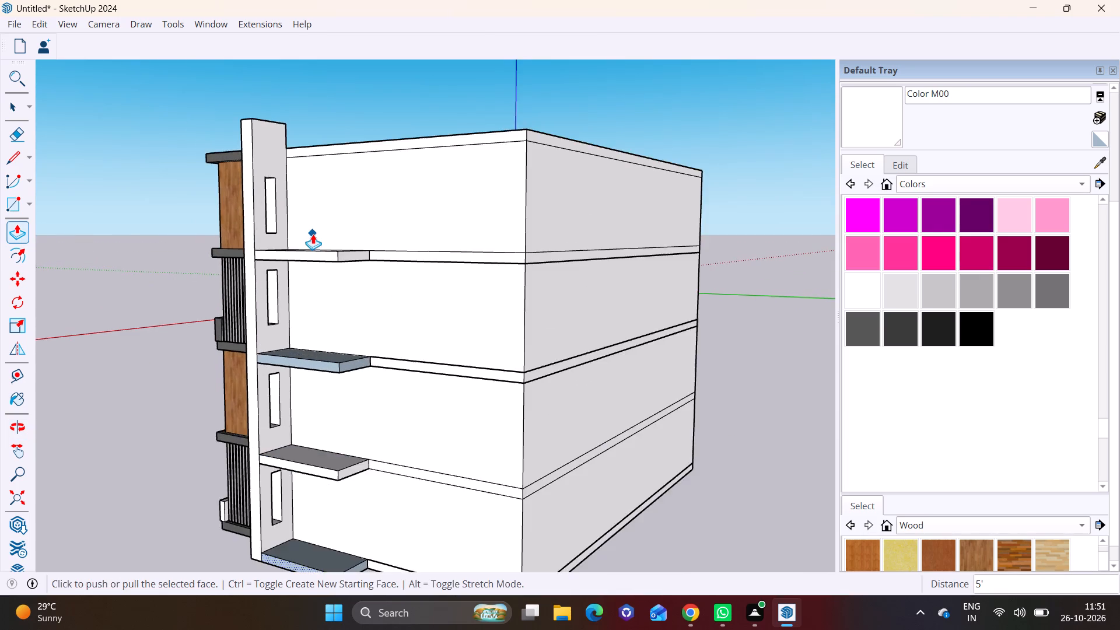
{"action": "scroll", "coordinate": [313, 234], "scroll_direction": "up", "scroll_amount": 3}
{"action": "scroll", "coordinate": [317, 242], "scroll_direction": "down", "scroll_amount": 2}
{"action": "middle_click_drag", "start_coordinate": [317, 242], "coordinate": [292, 362], "text": "shift"}
{"action": "scroll", "coordinate": [318, 271], "scroll_direction": "up", "scroll_amount": 4}
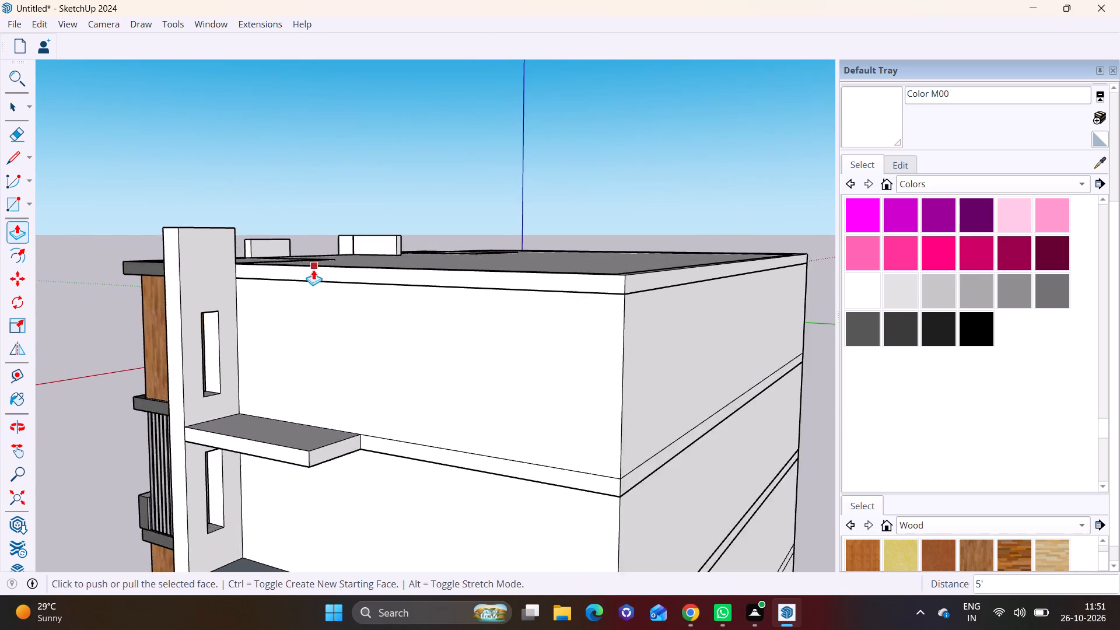
{"action": "scroll", "coordinate": [313, 269], "scroll_direction": "up", "scroll_amount": 6}
{"action": "left_click", "coordinate": [32, 197]}
{"action": "left_click", "coordinate": [30, 220]}
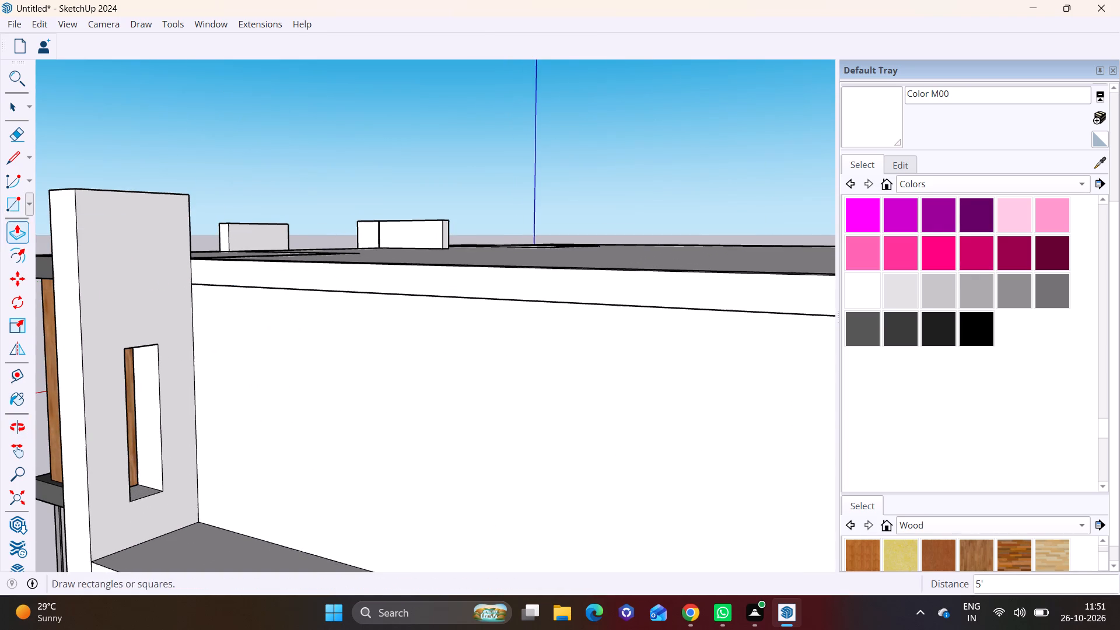
{"action": "left_click", "coordinate": [191, 258]}
{"action": "scroll", "coordinate": [382, 299], "scroll_direction": "down", "scroll_amount": 3}
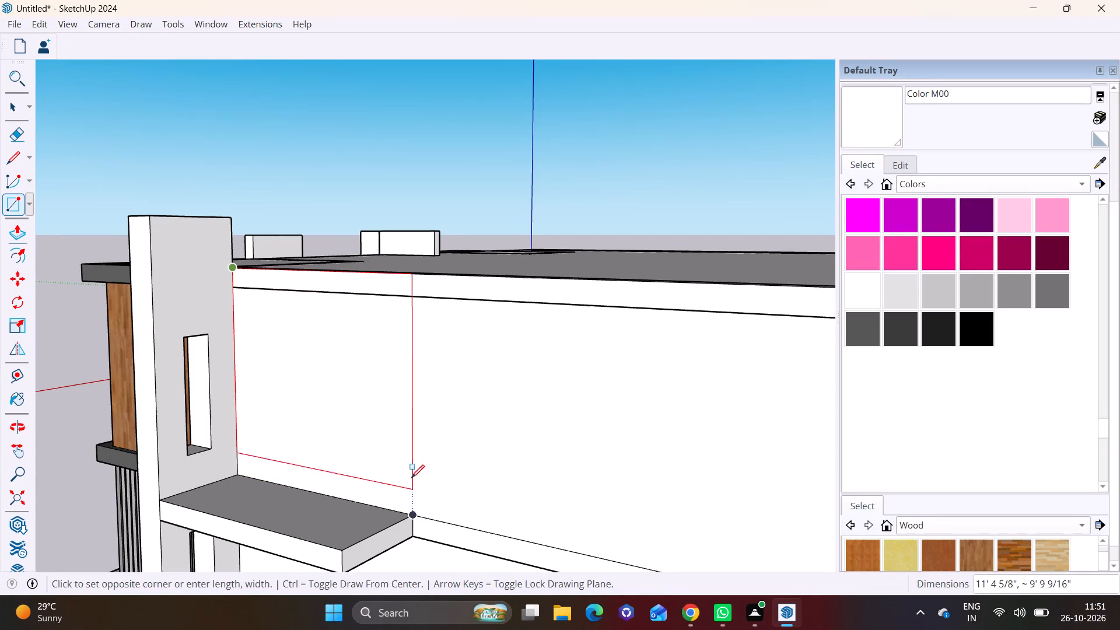
{"action": "left_click", "coordinate": [414, 296]}
{"action": "key", "text": "space"}
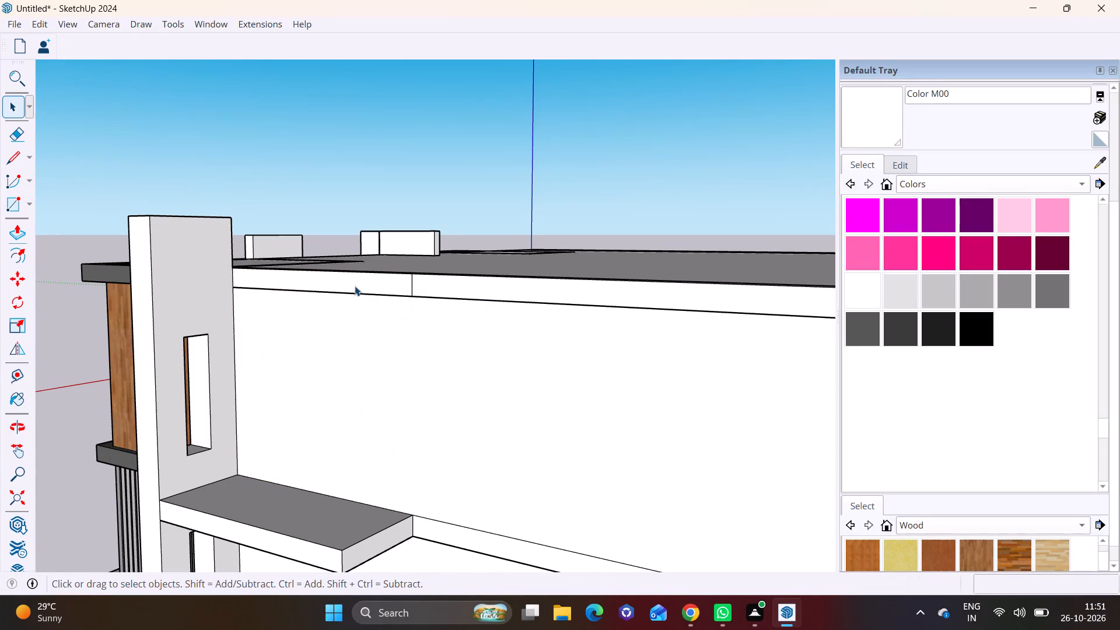
Pull the rectangle on the roof parapet band out 5' to match the slab below.
{"action": "left_click", "coordinate": [359, 283]}
{"action": "left_click", "coordinate": [15, 227]}
{"action": "left_click", "coordinate": [374, 280]}
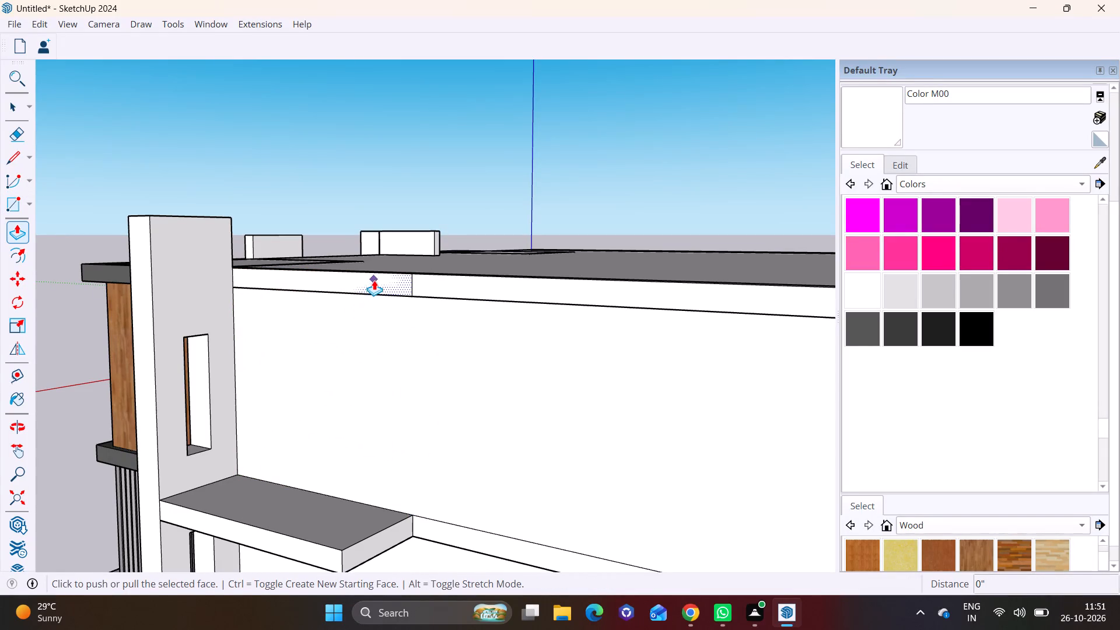
{"action": "left_click", "coordinate": [305, 537]}
Paint the front and top of the second projecting side slab above the ground-level one with white Color M00.
{"action": "scroll", "coordinate": [308, 517], "scroll_direction": "down", "scroll_amount": 2}
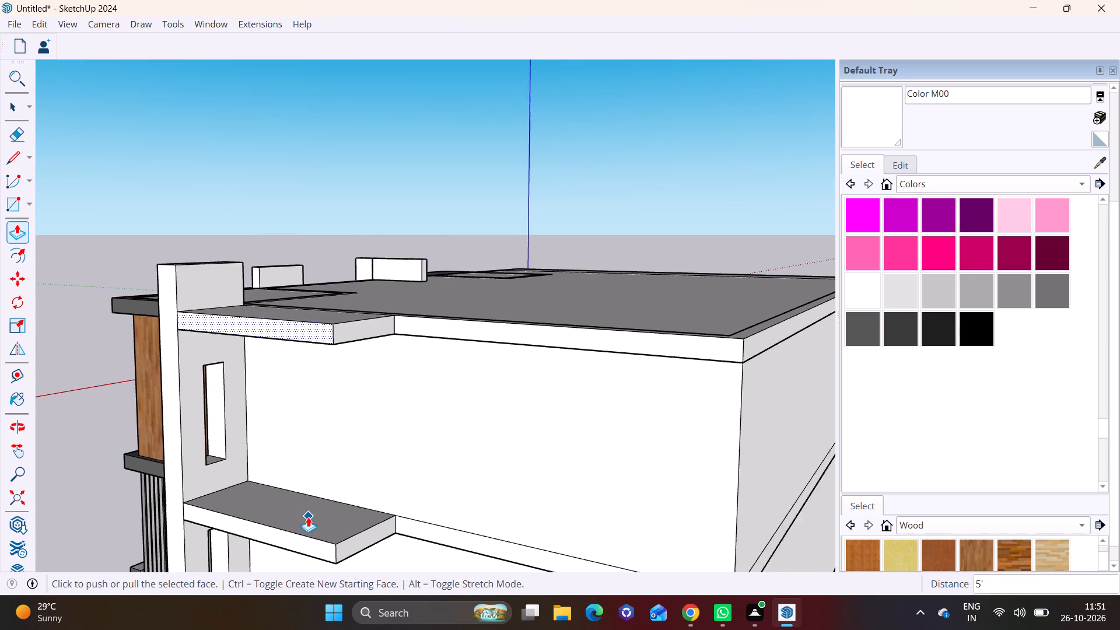
{"action": "scroll", "coordinate": [308, 517], "scroll_direction": "down", "scroll_amount": 6}
{"action": "middle_click_drag", "start_coordinate": [319, 518], "coordinate": [515, 381]}
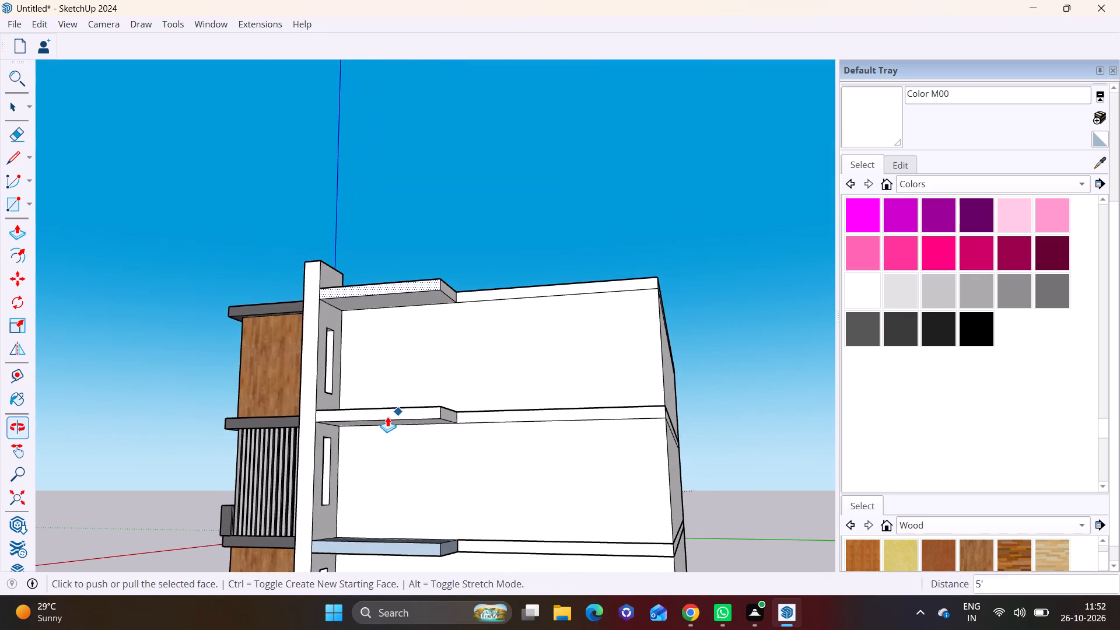
{"action": "scroll", "coordinate": [383, 418], "scroll_direction": "down", "scroll_amount": 2}
{"action": "middle_click_drag", "start_coordinate": [392, 414], "coordinate": [414, 331]}
{"action": "middle_click_drag", "start_coordinate": [414, 433], "coordinate": [691, 466]}
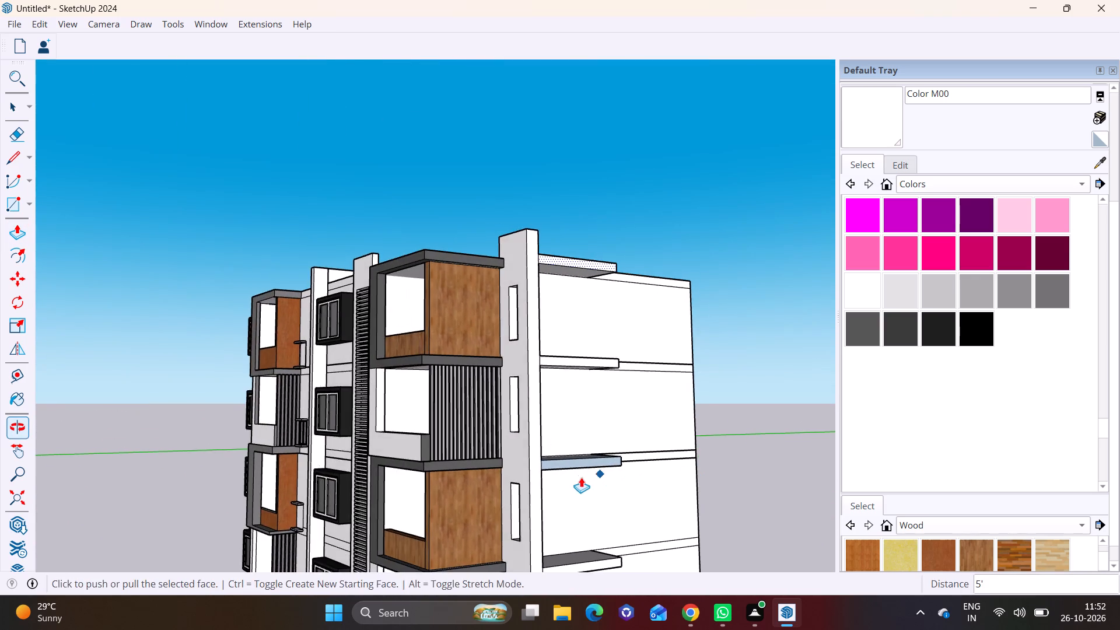
{"action": "middle_click_drag", "start_coordinate": [580, 477], "coordinate": [505, 377], "text": "shift"}
{"action": "scroll", "coordinate": [580, 477], "scroll_direction": "up", "scroll_amount": 1, "text": "shift"}
{"action": "scroll", "coordinate": [502, 381], "scroll_direction": "down", "scroll_amount": 3}
{"action": "middle_click_drag", "start_coordinate": [510, 407], "coordinate": [565, 451]}
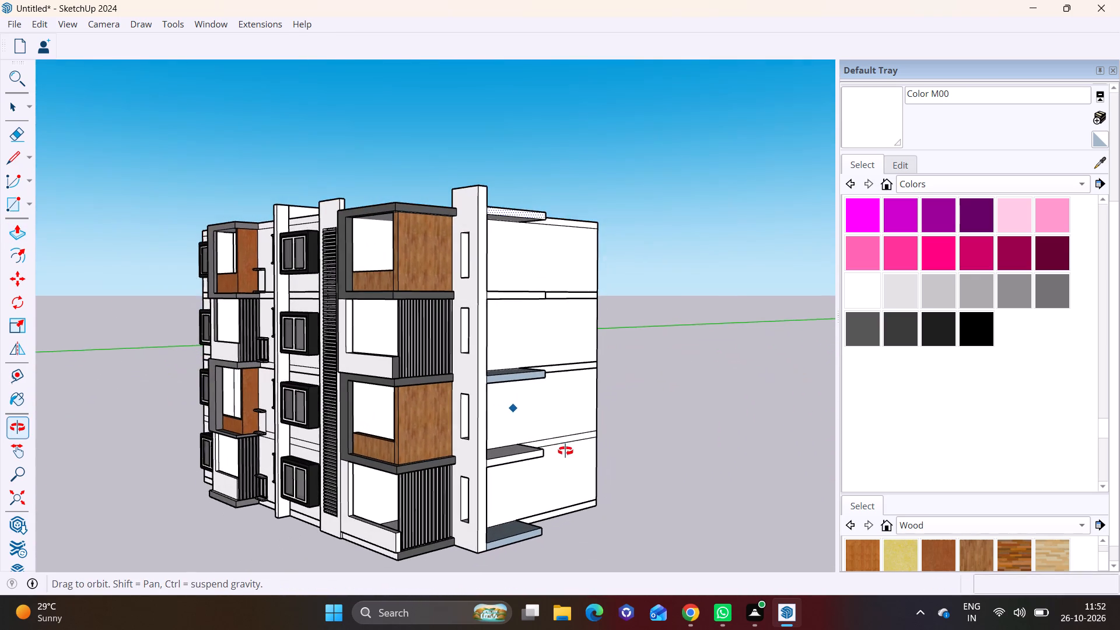
{"action": "middle_click_drag", "start_coordinate": [565, 451], "coordinate": [567, 451]}
{"action": "key", "text": "space"}
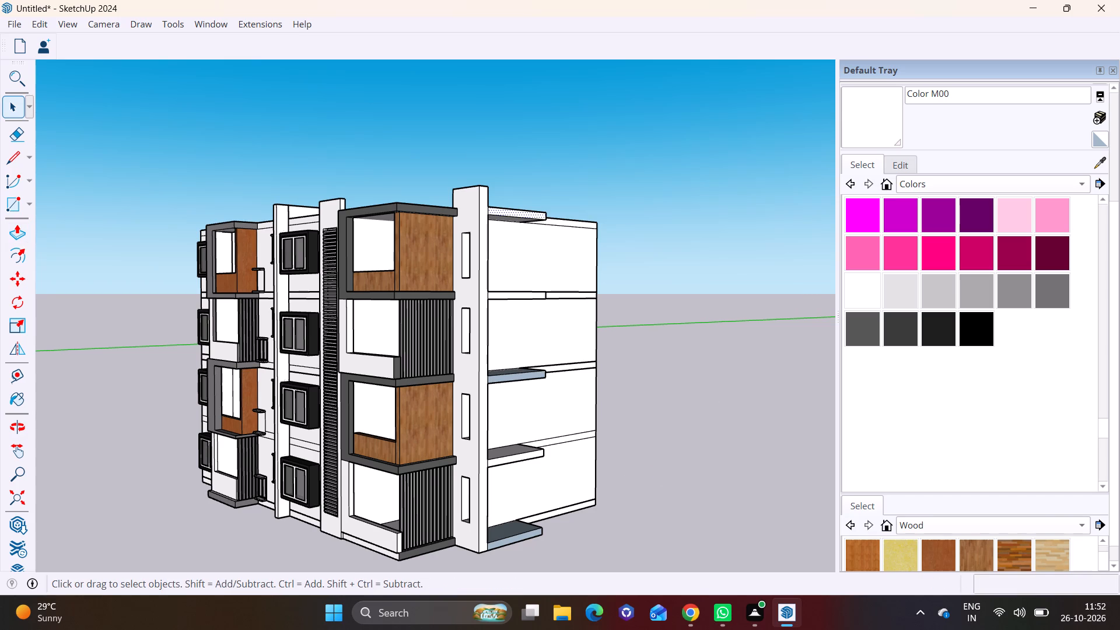
{"action": "left_click", "coordinate": [859, 296]}
{"action": "scroll", "coordinate": [544, 379], "scroll_direction": "up", "scroll_amount": 4}
{"action": "left_click", "coordinate": [512, 363]}
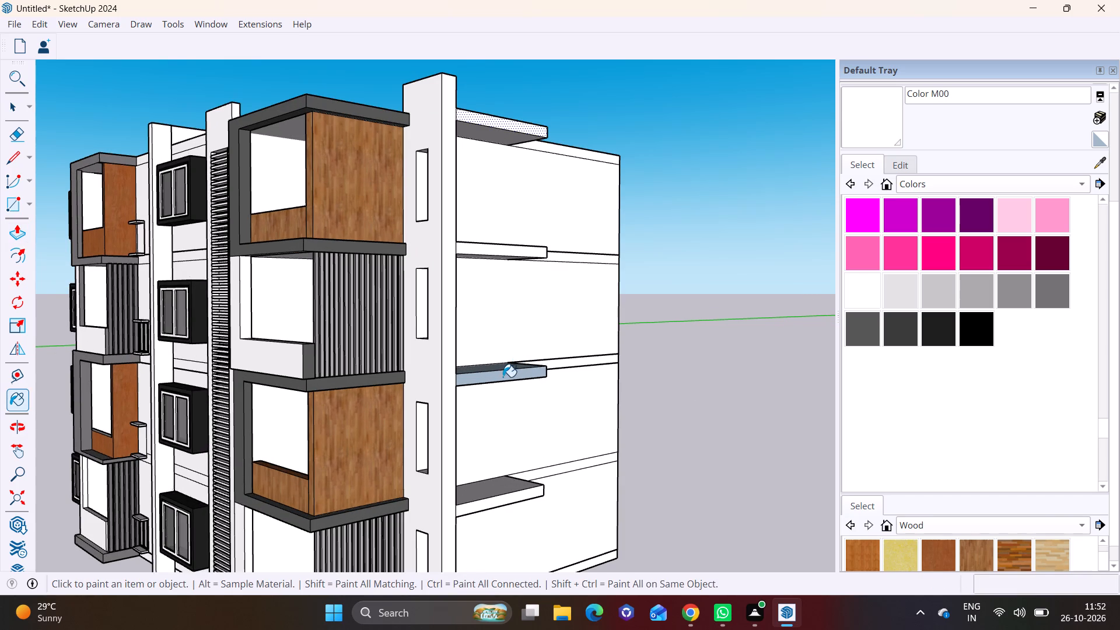
{"action": "left_click", "coordinate": [503, 377]}
{"action": "left_click", "coordinate": [503, 366]}
Paint the top, front and end of the ground-level projecting slab with the same white Color M00.
{"action": "scroll", "coordinate": [530, 452], "scroll_direction": "up", "scroll_amount": 3}
{"action": "middle_click_drag", "start_coordinate": [528, 460], "coordinate": [495, 279], "text": "shift"}
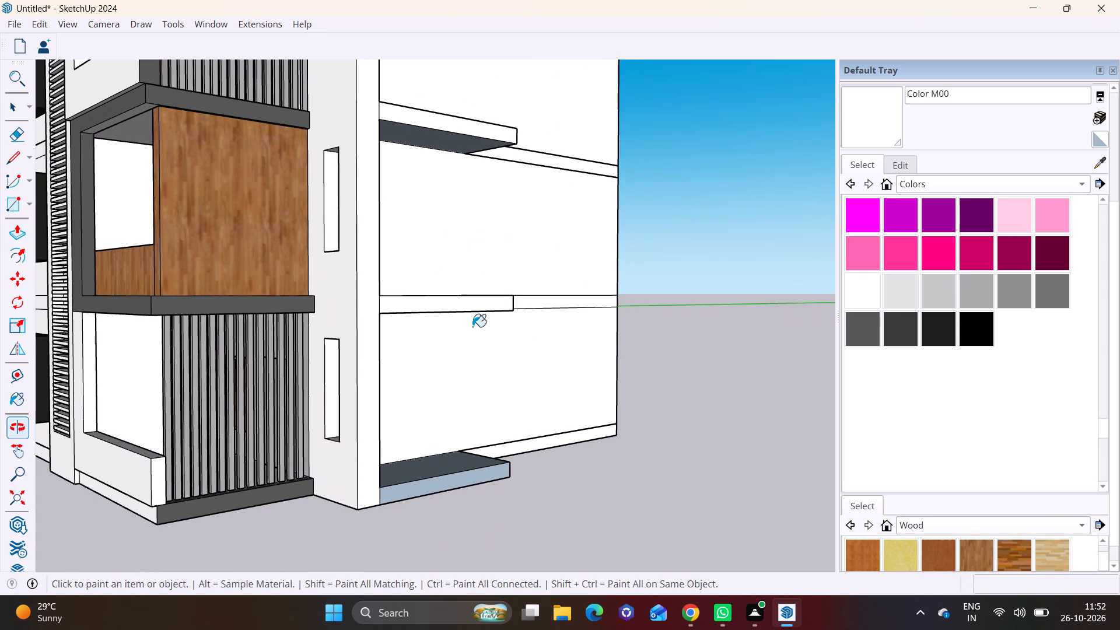
{"action": "left_click", "coordinate": [449, 461]}
{"action": "left_click", "coordinate": [453, 480]}
{"action": "middle_click_drag", "start_coordinate": [512, 477], "coordinate": [249, 457]}
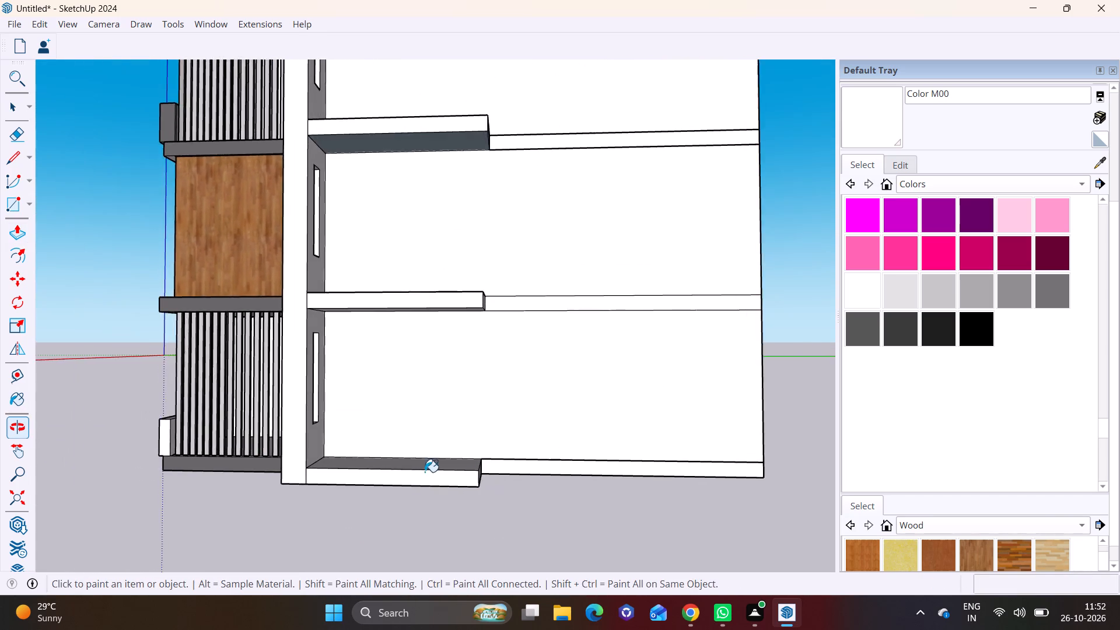
{"action": "scroll", "coordinate": [478, 475], "scroll_direction": "up", "scroll_amount": 5}
{"action": "left_click", "coordinate": [480, 470]}
Paint the undersides of the second slab above ground level and of the ground-level slab white with Color M00.
{"action": "scroll", "coordinate": [468, 444], "scroll_direction": "down", "scroll_amount": 4}
{"action": "middle_click_drag", "start_coordinate": [415, 352], "coordinate": [410, 492], "text": "shift"}
{"action": "scroll", "coordinate": [410, 489], "scroll_direction": "down", "scroll_amount": 1, "text": "shift"}
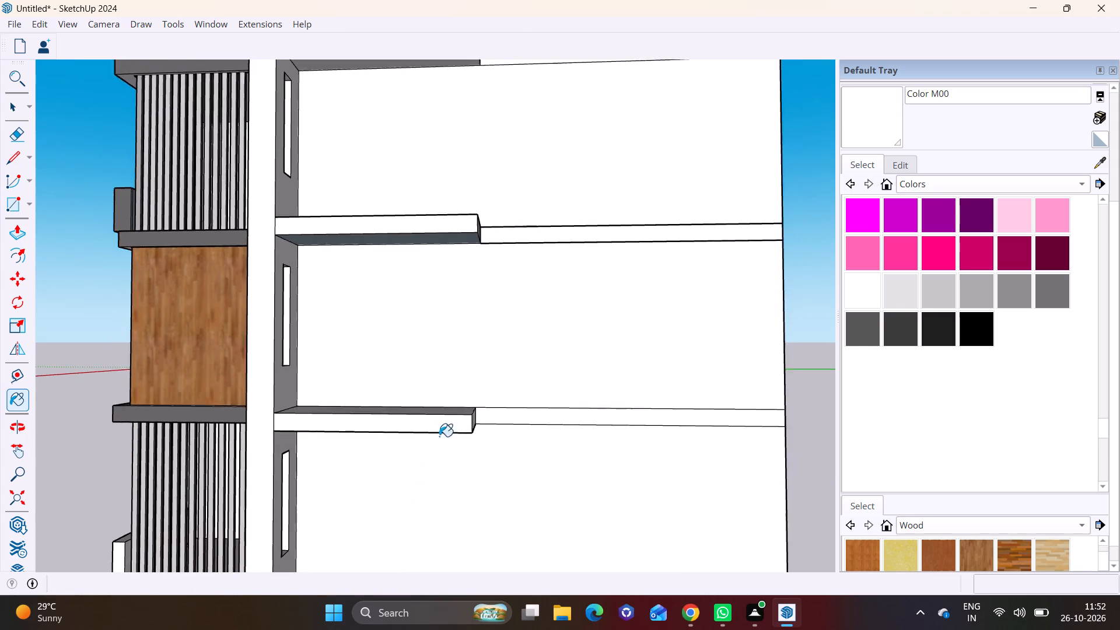
{"action": "middle_click_drag", "start_coordinate": [423, 358], "coordinate": [275, 453]}
{"action": "scroll", "coordinate": [316, 358], "scroll_direction": "up", "scroll_amount": 1}
{"action": "left_click", "coordinate": [301, 367]}
{"action": "middle_click_drag", "start_coordinate": [283, 412], "coordinate": [349, 216]}
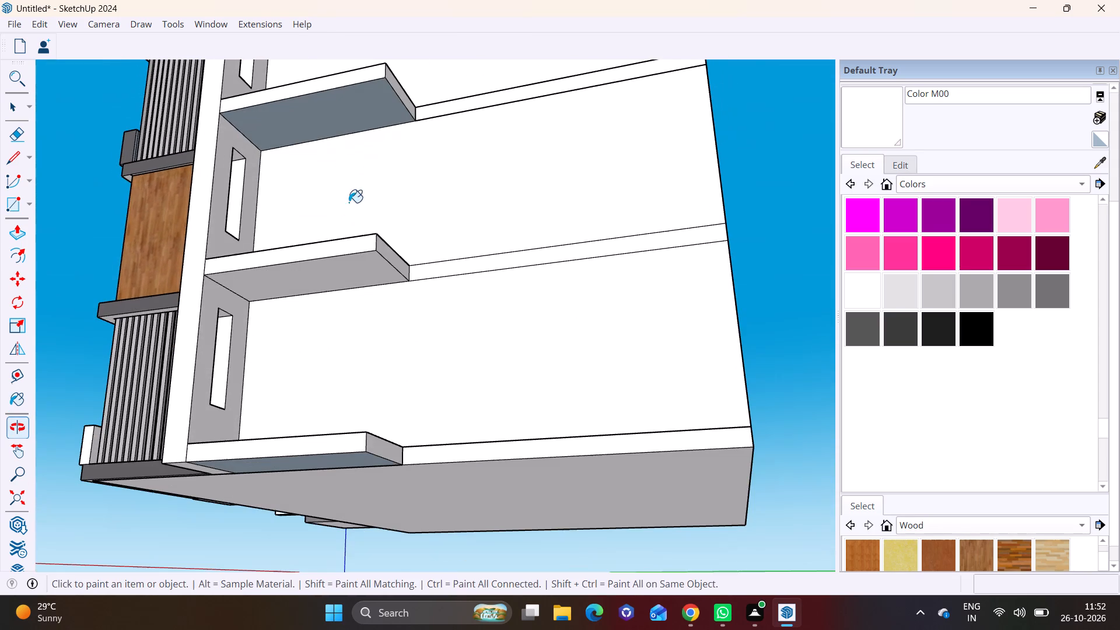
{"action": "left_click", "coordinate": [337, 114]}
{"action": "middle_click_drag", "start_coordinate": [344, 477], "coordinate": [371, 404]}
{"action": "left_click", "coordinate": [344, 324]}
Extend the free end of the ground-level projecting slab along the side wall by about 2' 10".
{"action": "scroll", "coordinate": [344, 349], "scroll_direction": "down", "scroll_amount": 4}
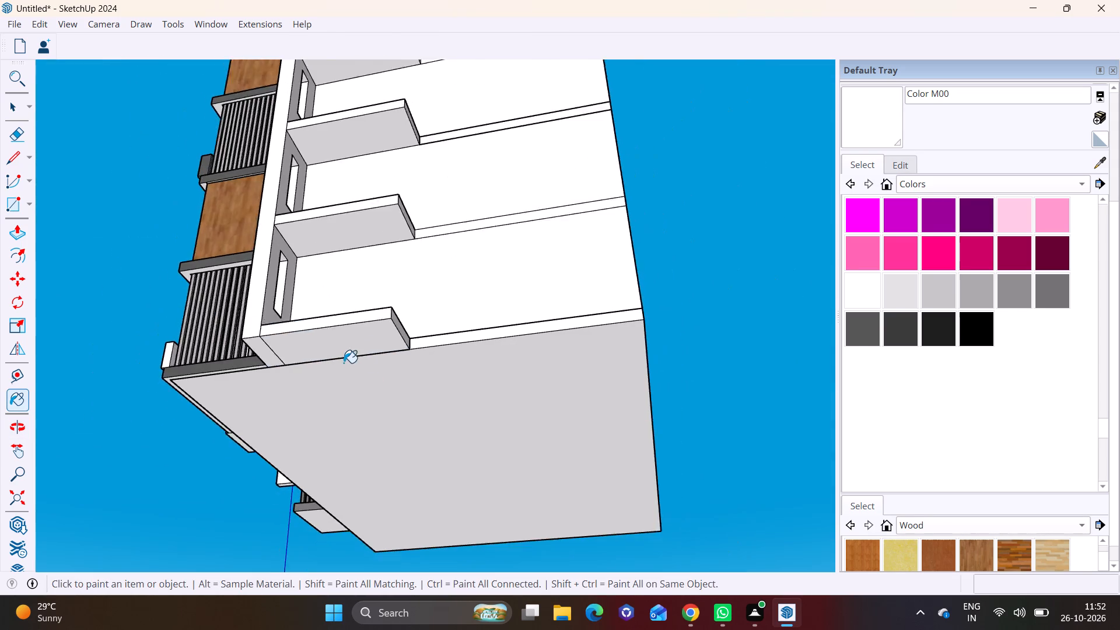
{"action": "scroll", "coordinate": [344, 363], "scroll_direction": "down", "scroll_amount": 4}
{"action": "middle_click_drag", "start_coordinate": [344, 370], "coordinate": [489, 576]}
{"action": "middle_click_drag", "start_coordinate": [373, 383], "coordinate": [301, 478], "text": "shift"}
{"action": "scroll", "coordinate": [334, 434], "scroll_direction": "up", "scroll_amount": 2}
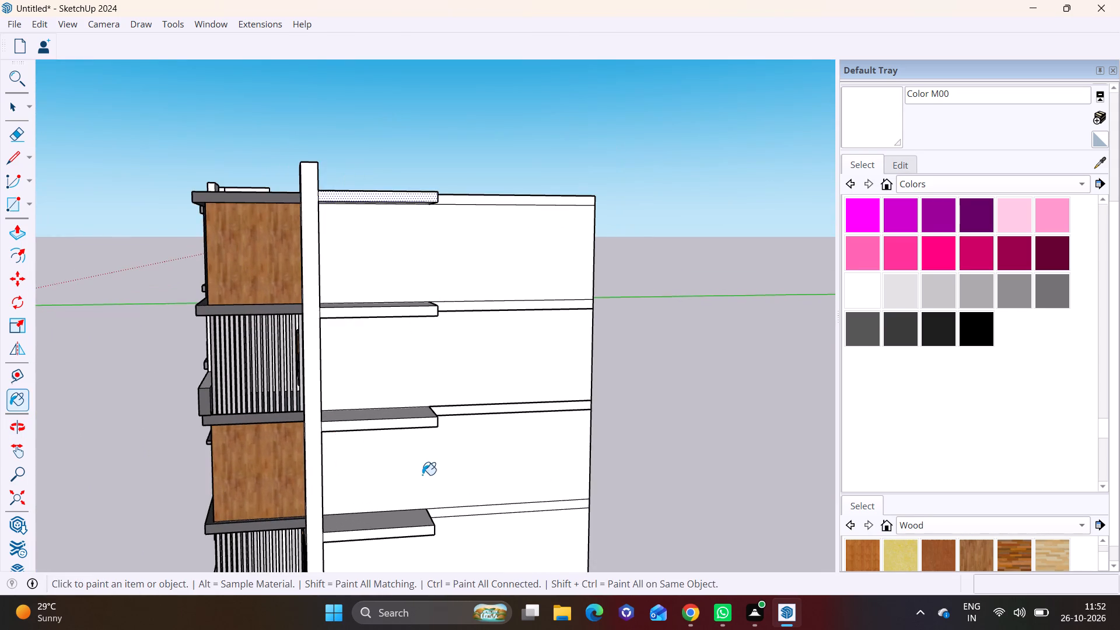
{"action": "middle_click_drag", "start_coordinate": [422, 475], "coordinate": [393, 415], "text": "shift"}
{"action": "middle_click_drag", "start_coordinate": [402, 441], "coordinate": [205, 421]}
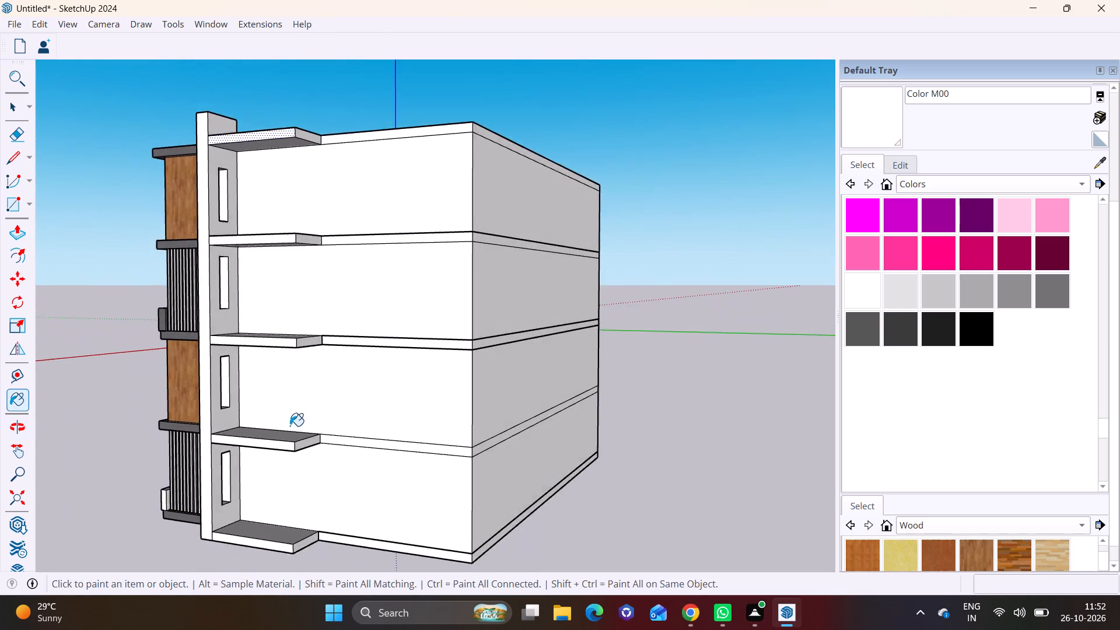
{"action": "scroll", "coordinate": [302, 428], "scroll_direction": "up", "scroll_amount": 3}
{"action": "middle_click_drag", "start_coordinate": [309, 443], "coordinate": [278, 390], "text": "shift"}
{"action": "key", "text": "space"}
{"action": "left_click", "coordinate": [278, 536]}
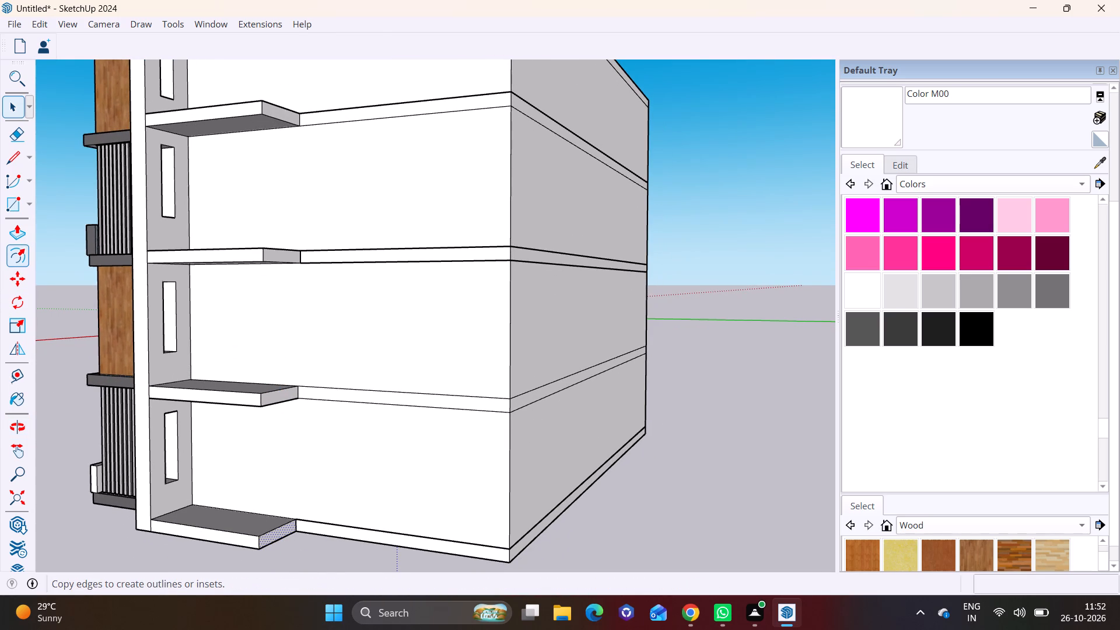
{"action": "left_click", "coordinate": [20, 237]}
{"action": "left_click", "coordinate": [276, 529]}
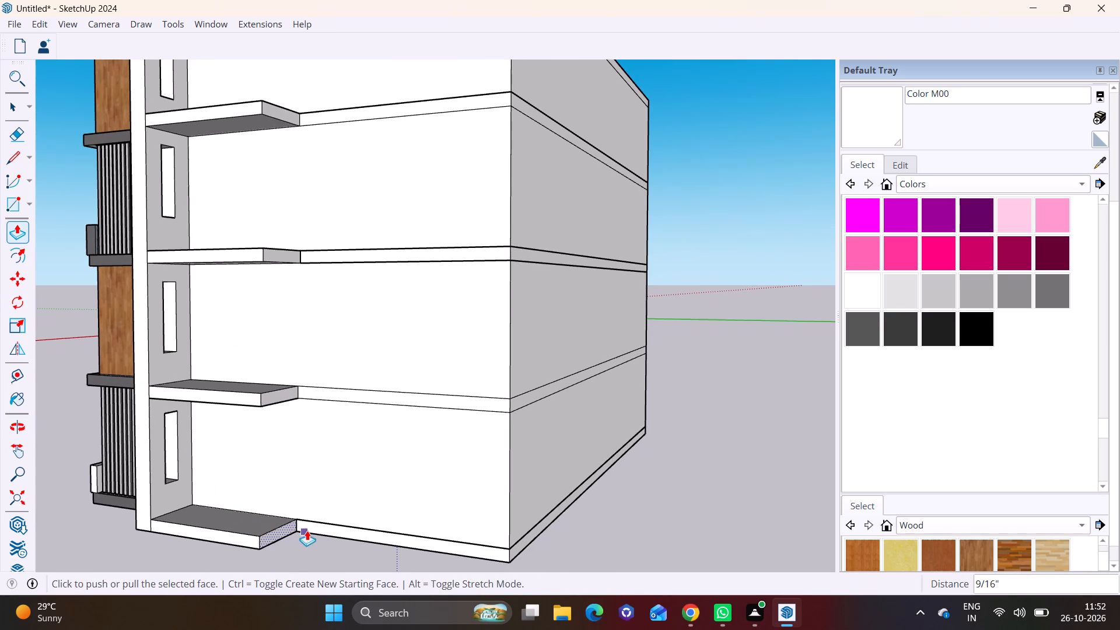
{"action": "left_click", "coordinate": [315, 532]}
{"action": "left_click", "coordinate": [344, 545]}
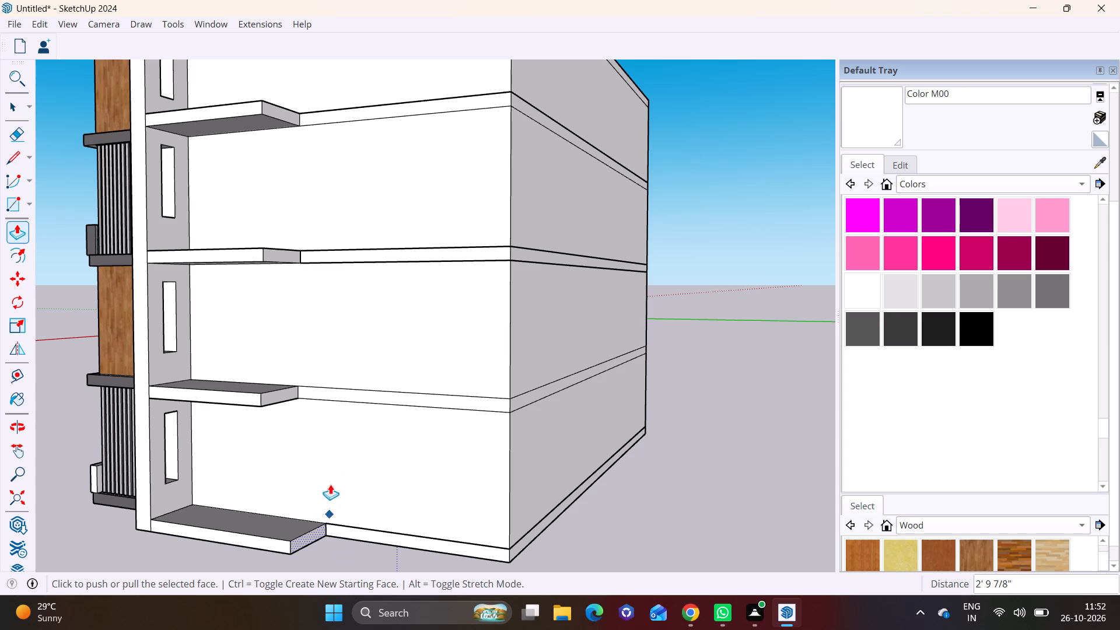
Extend the end of the first slab above ground level about 2' 7" to align with the ground-level slab.
{"action": "key", "text": "space"}
{"action": "left_click", "coordinate": [281, 393]}
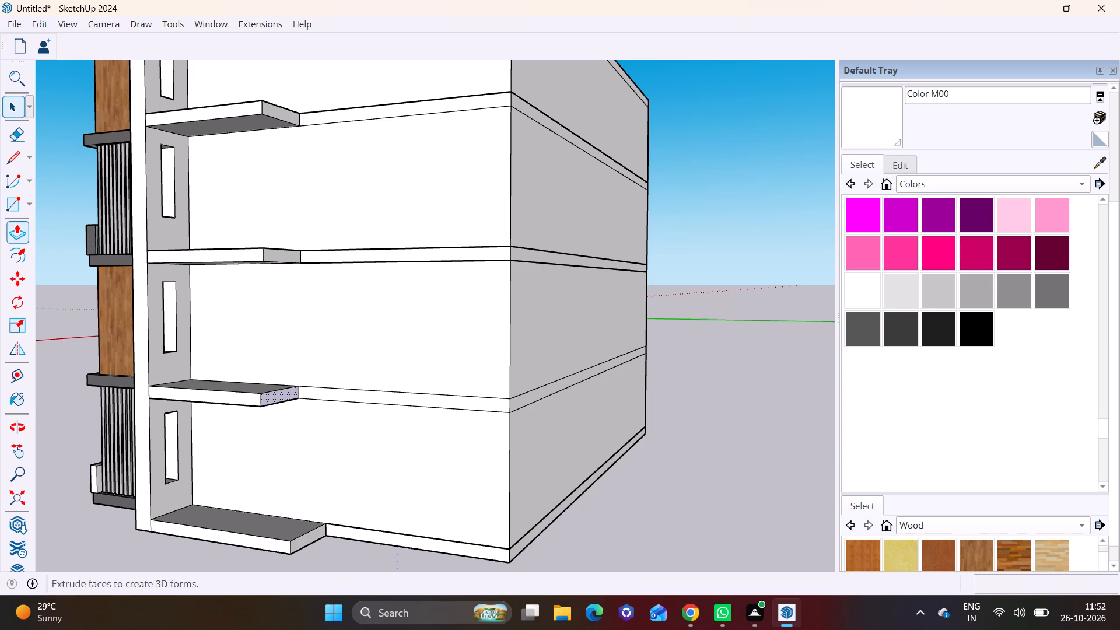
{"action": "left_click", "coordinate": [20, 231]}
{"action": "left_click", "coordinate": [271, 396]}
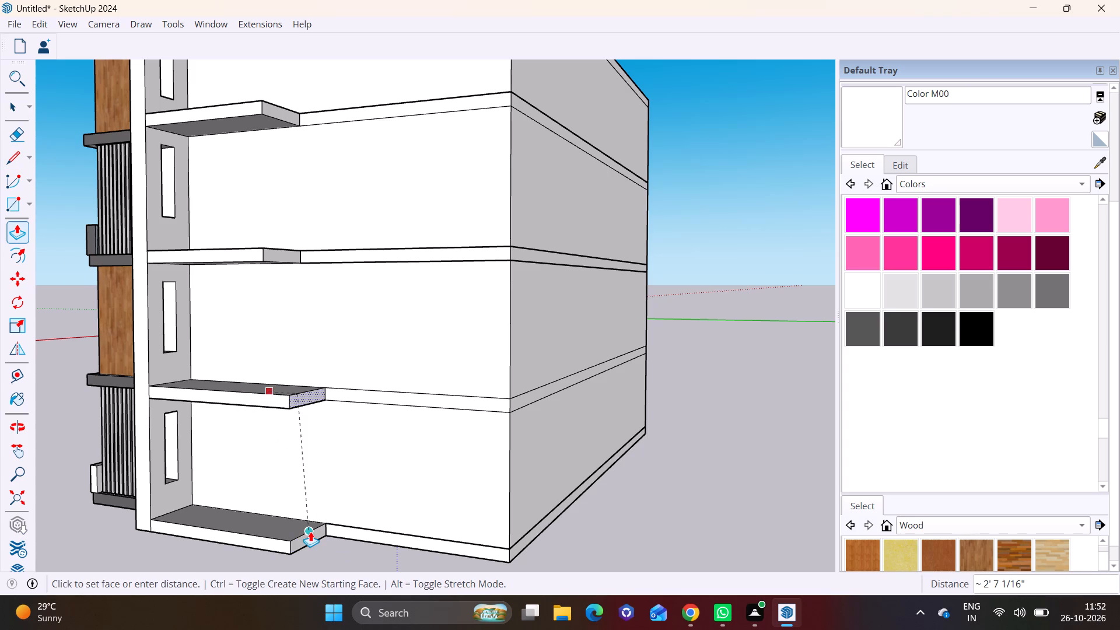
{"action": "left_click", "coordinate": [310, 531]}
Extend the end of the second slab above ground level about 2' 3" to align with the slab below.
{"action": "scroll", "coordinate": [281, 384], "scroll_direction": "down", "scroll_amount": 2}
{"action": "key", "text": "space"}
{"action": "left_click", "coordinate": [288, 276]}
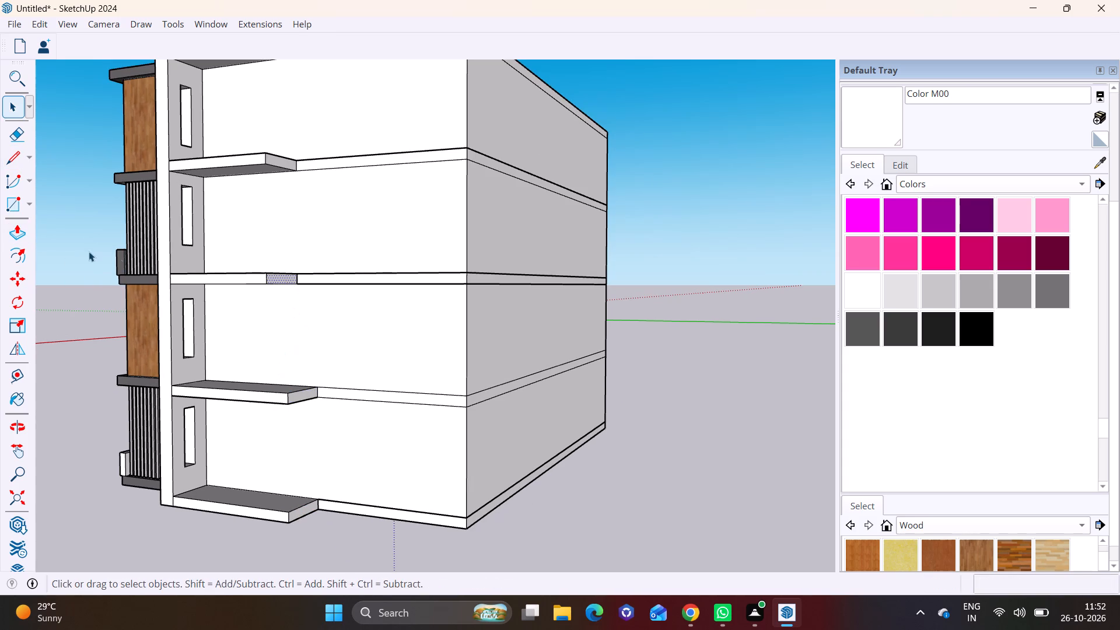
{"action": "left_click", "coordinate": [20, 236]}
{"action": "left_click", "coordinate": [272, 276]}
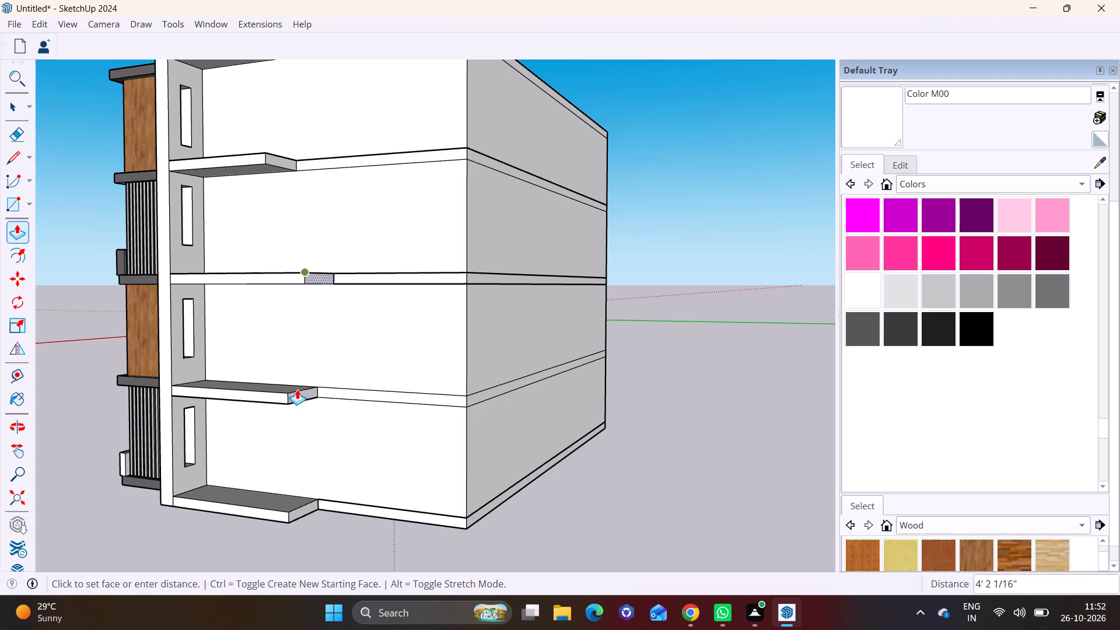
{"action": "left_click", "coordinate": [297, 389]}
Extend the end of the projecting slab just below roof level to align with the slab beneath it.
{"action": "scroll", "coordinate": [296, 376], "scroll_direction": "down", "scroll_amount": 3}
{"action": "middle_click_drag", "start_coordinate": [290, 321], "coordinate": [285, 518], "text": "shift"}
{"action": "scroll", "coordinate": [288, 465], "scroll_direction": "up", "scroll_amount": 3}
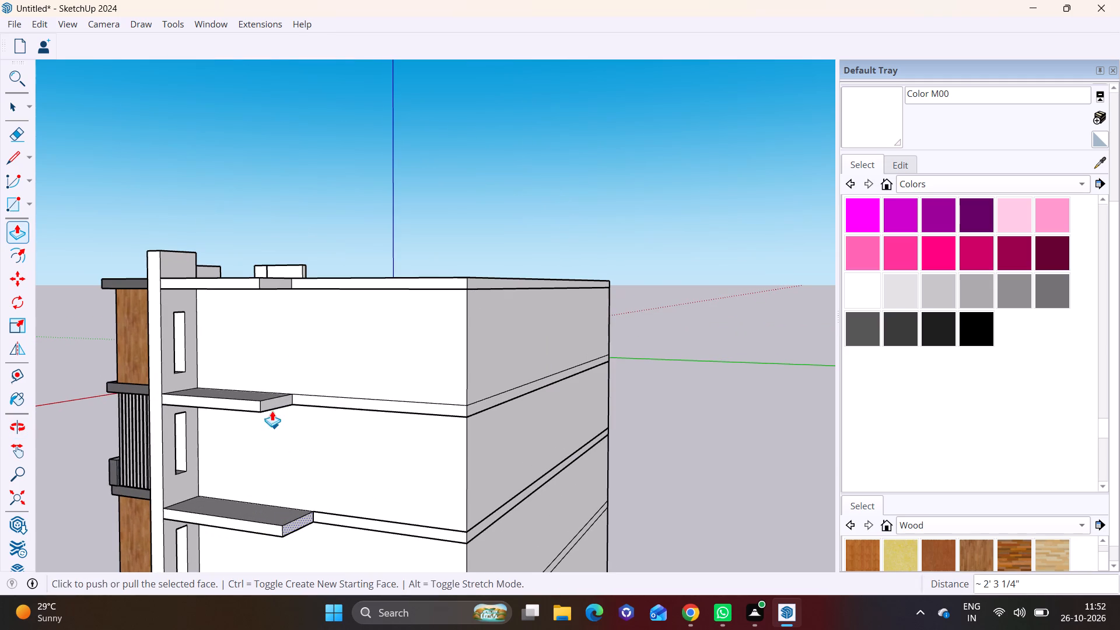
{"action": "key", "text": "space"}
{"action": "left_click", "coordinate": [272, 403]}
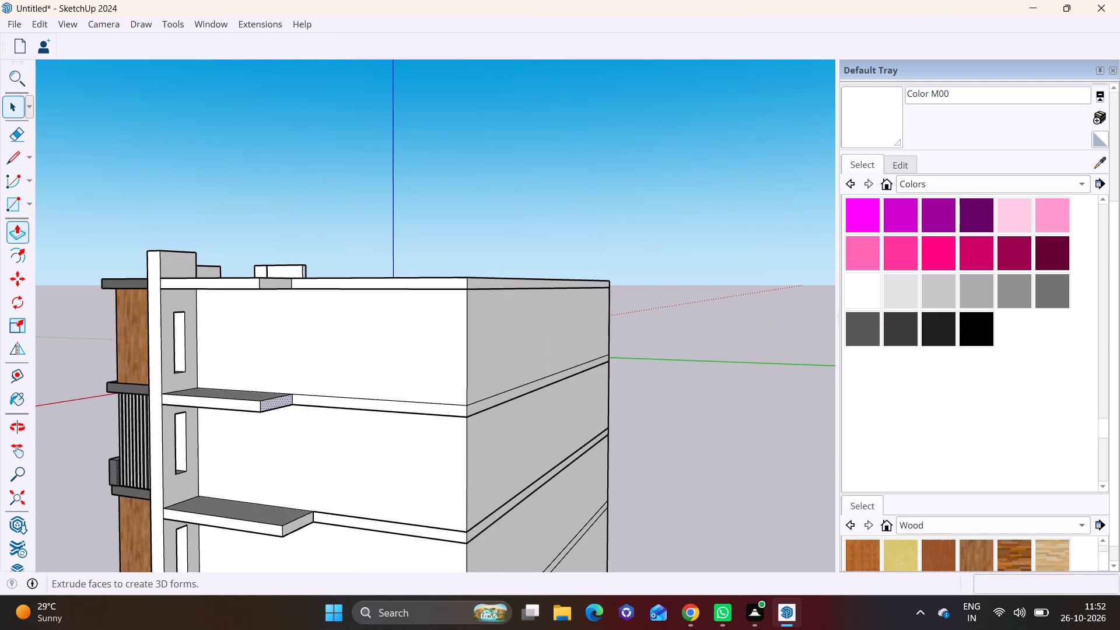
{"action": "left_click", "coordinate": [16, 230]}
{"action": "left_click", "coordinate": [269, 408]}
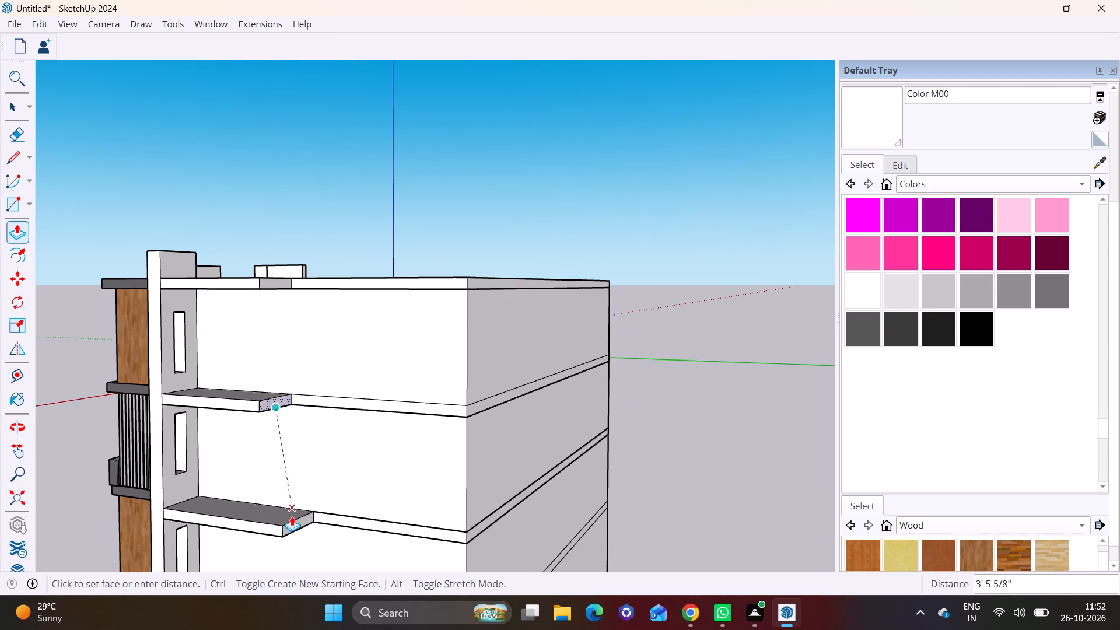
{"action": "left_click", "coordinate": [292, 517]}
Extend the end of the roof-level projecting slab about 2' 3" to align with the slab below.
{"action": "scroll", "coordinate": [270, 397], "scroll_direction": "down", "scroll_amount": 3}
{"action": "scroll", "coordinate": [263, 355], "scroll_direction": "up", "scroll_amount": 6}
{"action": "key", "text": "space"}
{"action": "left_click", "coordinate": [277, 279]}
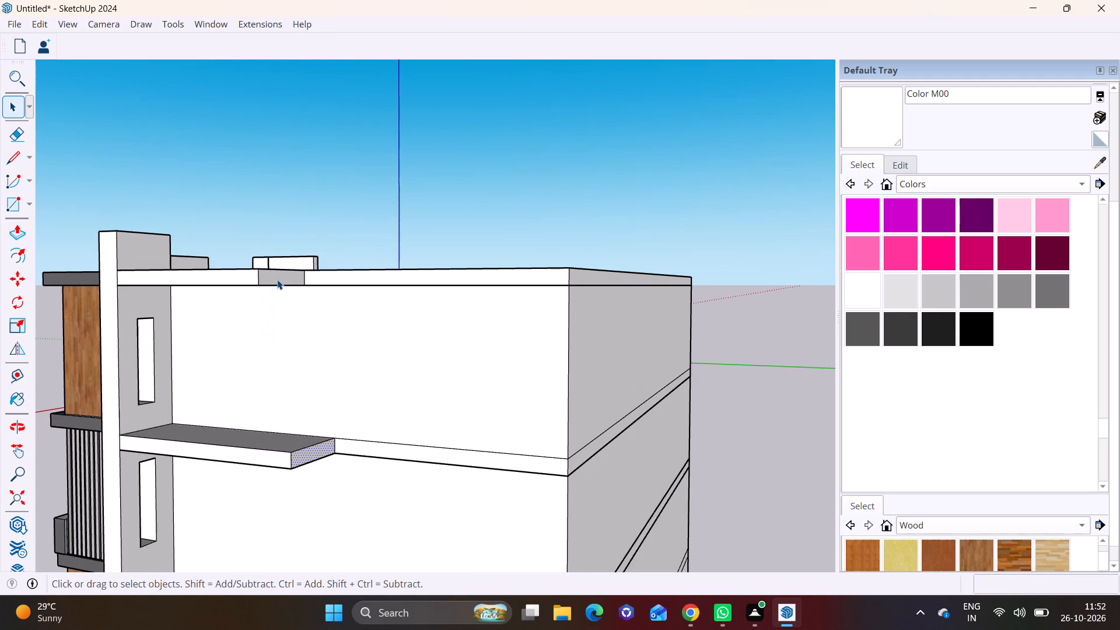
{"action": "left_click", "coordinate": [20, 232]}
{"action": "left_click", "coordinate": [288, 271]}
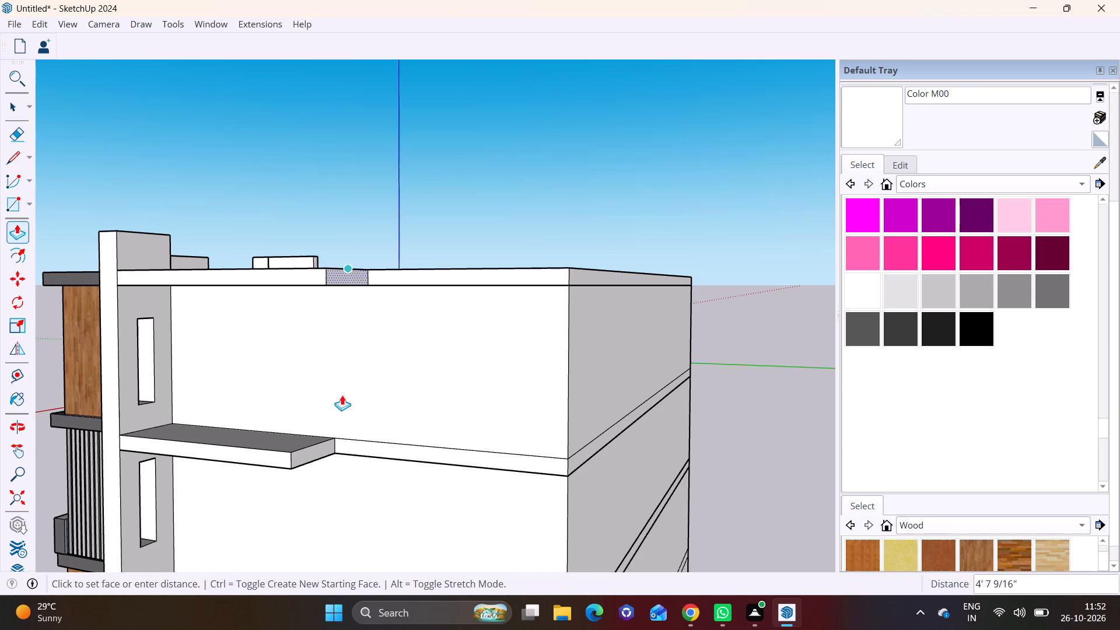
{"action": "left_click", "coordinate": [314, 449]}
Examine the lengthened side slabs up close and from above and below, and the whole building from its front corner.
{"action": "scroll", "coordinate": [314, 449], "scroll_direction": "down", "scroll_amount": 9}
{"action": "middle_click_drag", "start_coordinate": [293, 432], "coordinate": [256, 457]}
{"action": "scroll", "coordinate": [244, 450], "scroll_direction": "down", "scroll_amount": 3}
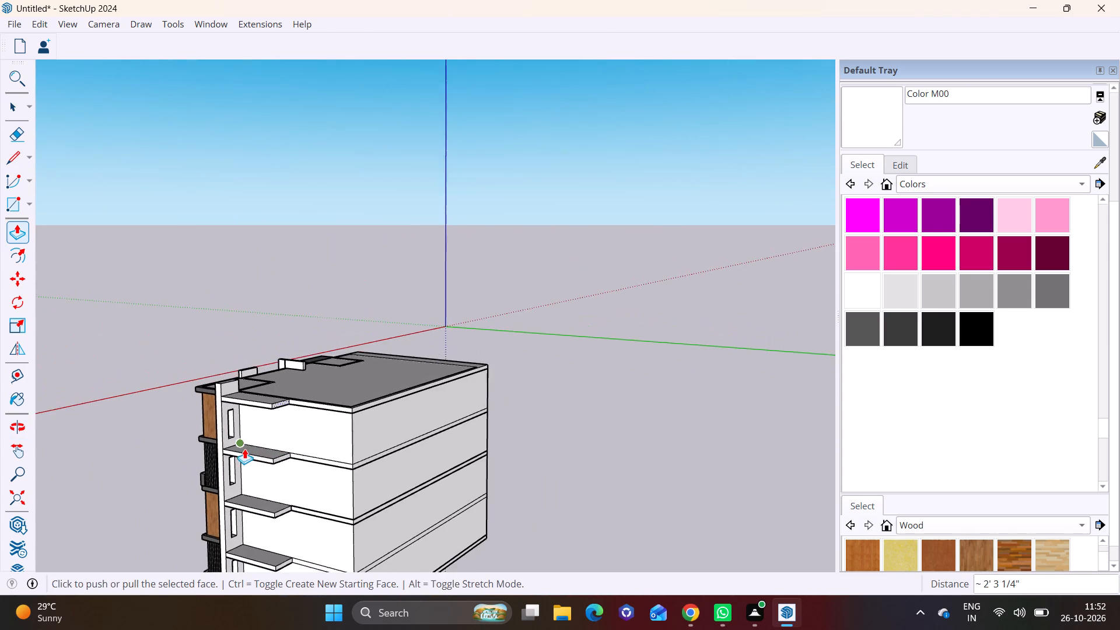
{"action": "scroll", "coordinate": [244, 449], "scroll_direction": "down", "scroll_amount": 1}
{"action": "middle_click_drag", "start_coordinate": [266, 442], "coordinate": [390, 342], "text": "shift"}
{"action": "middle_click_drag", "start_coordinate": [376, 365], "coordinate": [282, 436]}
{"action": "scroll", "coordinate": [349, 425], "scroll_direction": "up", "scroll_amount": 5}
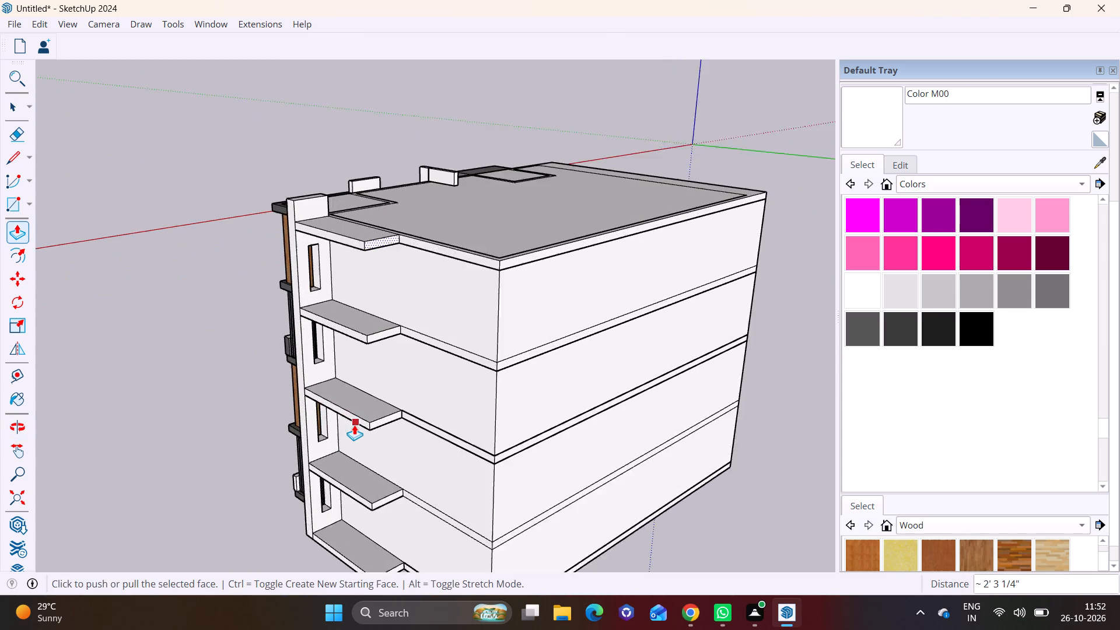
{"action": "scroll", "coordinate": [354, 425], "scroll_direction": "up", "scroll_amount": 4}
{"action": "middle_click_drag", "start_coordinate": [365, 462], "coordinate": [414, 346]}
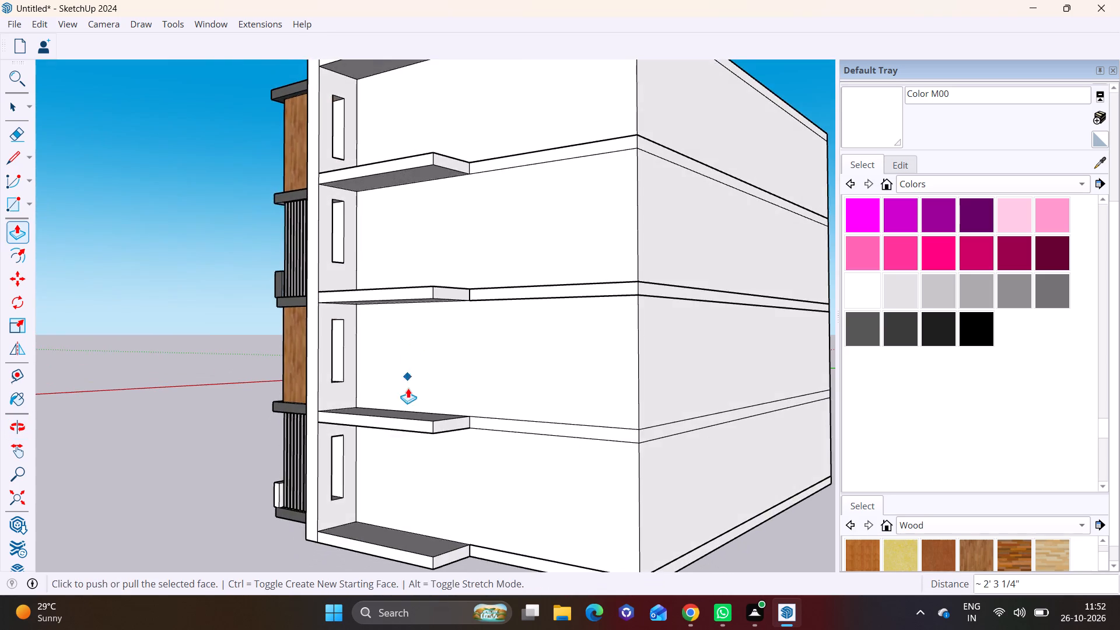
{"action": "scroll", "coordinate": [408, 418], "scroll_direction": "down", "scroll_amount": 4}
{"action": "scroll", "coordinate": [434, 481], "scroll_direction": "up", "scroll_amount": 1}
{"action": "middle_click_drag", "start_coordinate": [430, 482], "coordinate": [490, 408], "text": "shift"}
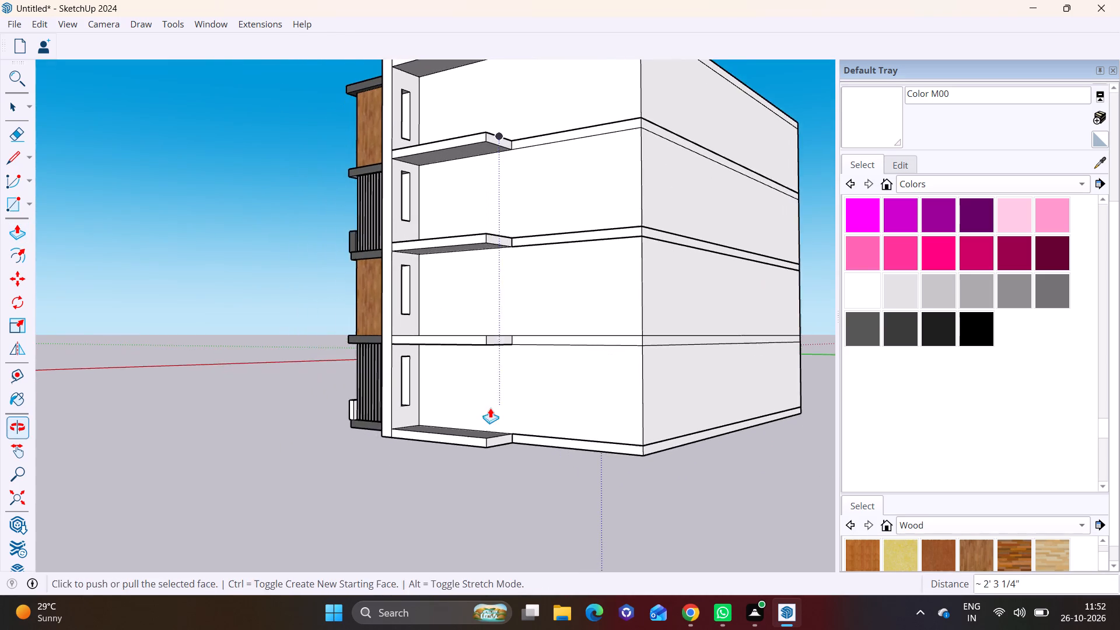
{"action": "middle_click_drag", "start_coordinate": [451, 446], "coordinate": [491, 407]}
{"action": "scroll", "coordinate": [474, 422], "scroll_direction": "up", "scroll_amount": 9}
{"action": "middle_click_drag", "start_coordinate": [482, 422], "coordinate": [436, 532]}
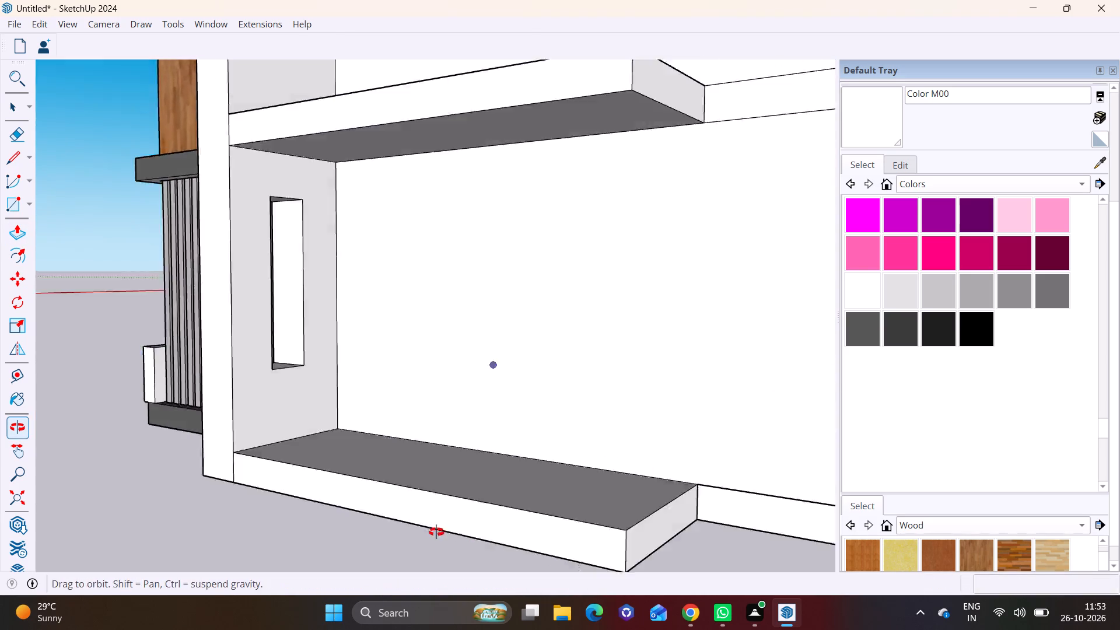
{"action": "middle_click_drag", "start_coordinate": [436, 532], "coordinate": [421, 558]}
{"action": "middle_click_drag", "start_coordinate": [436, 480], "coordinate": [453, 391], "text": "shift"}
{"action": "scroll", "coordinate": [453, 402], "scroll_direction": "down", "scroll_amount": 4}
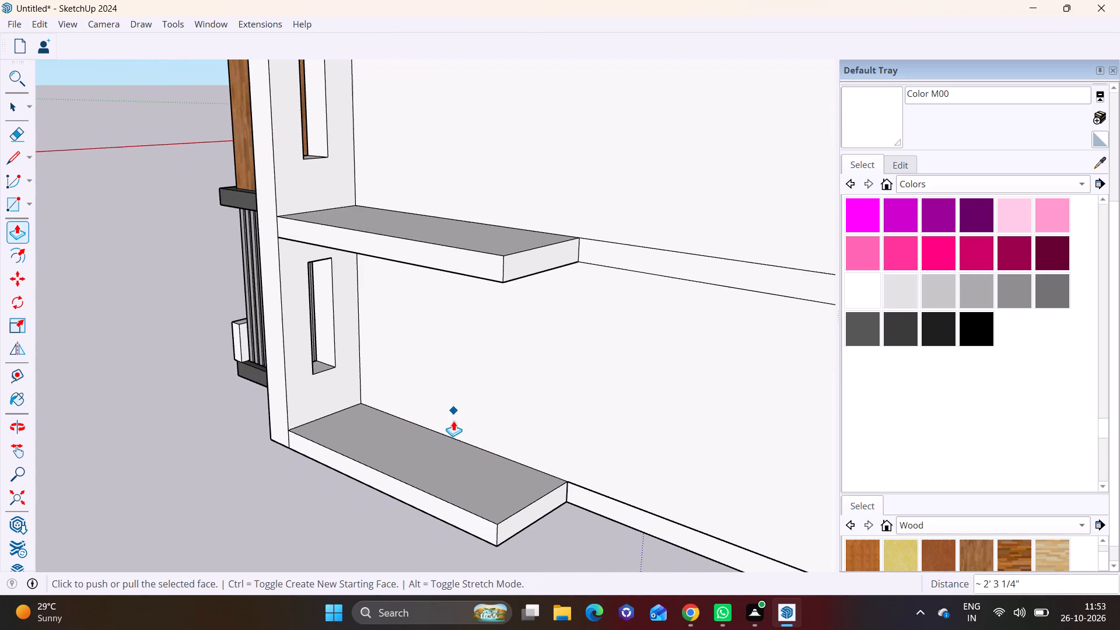
{"action": "middle_click_drag", "start_coordinate": [422, 439], "coordinate": [796, 417]}
{"action": "scroll", "coordinate": [664, 407], "scroll_direction": "down", "scroll_amount": 7}
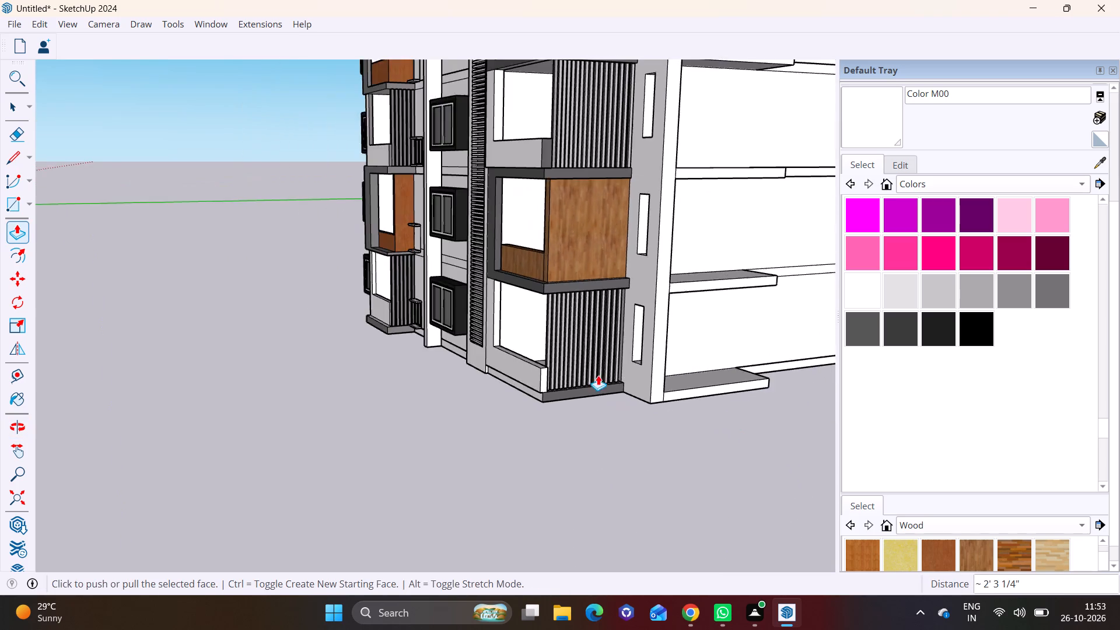
{"action": "middle_click_drag", "start_coordinate": [587, 343], "coordinate": [510, 452], "text": "shift"}
{"action": "scroll", "coordinate": [581, 423], "scroll_direction": "down", "scroll_amount": 4}
{"action": "middle_click_drag", "start_coordinate": [583, 423], "coordinate": [733, 356]}
{"action": "middle_click_drag", "start_coordinate": [642, 342], "coordinate": [587, 394], "text": "shift"}
{"action": "middle_click_drag", "start_coordinate": [615, 398], "coordinate": [640, 400]}
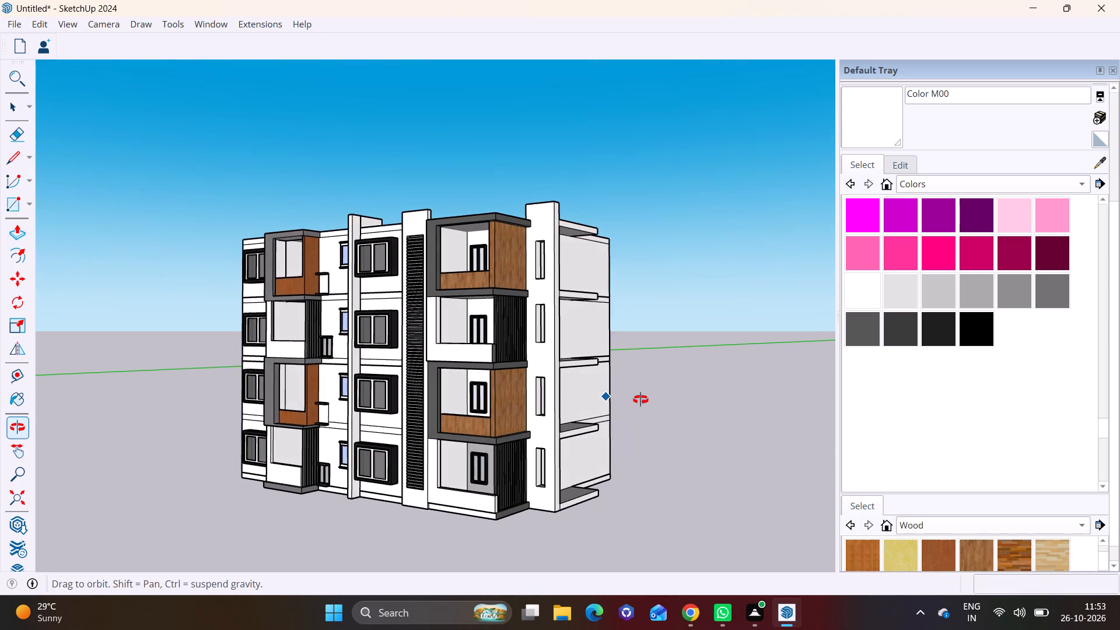
{"action": "middle_click_drag", "start_coordinate": [640, 400], "coordinate": [638, 402]}
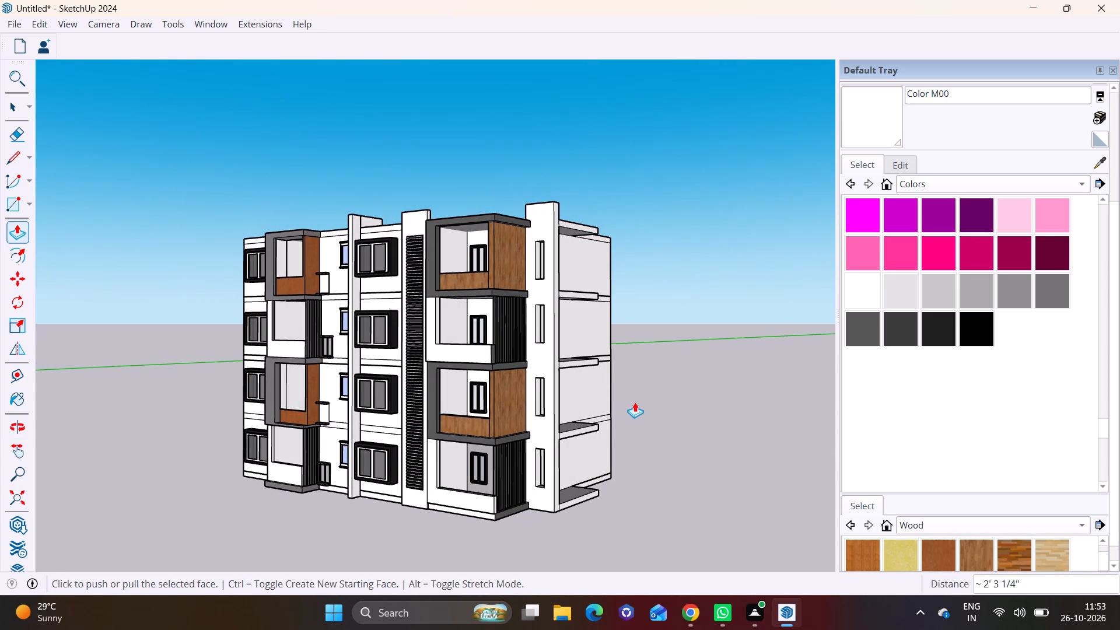
Examine the building's front corner and the projecting slabs on the lower levels of the side elevation.
{"action": "middle_click_drag", "start_coordinate": [599, 388], "coordinate": [586, 387]}
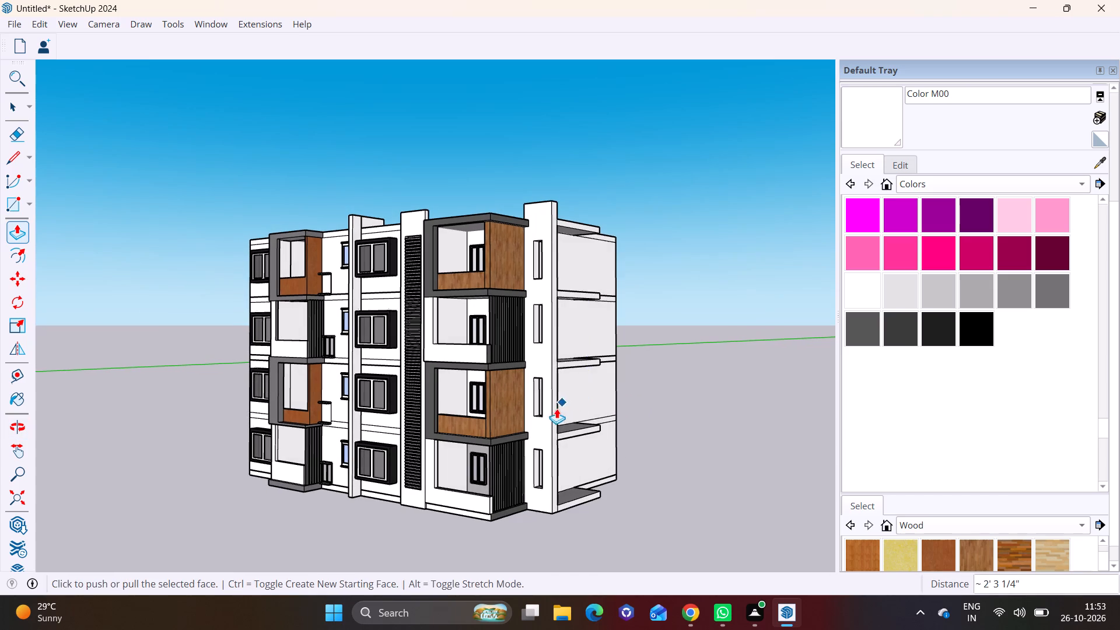
{"action": "scroll", "coordinate": [555, 418], "scroll_direction": "up", "scroll_amount": 1}
{"action": "middle_click_drag", "start_coordinate": [555, 418], "coordinate": [551, 410], "text": "shift"}
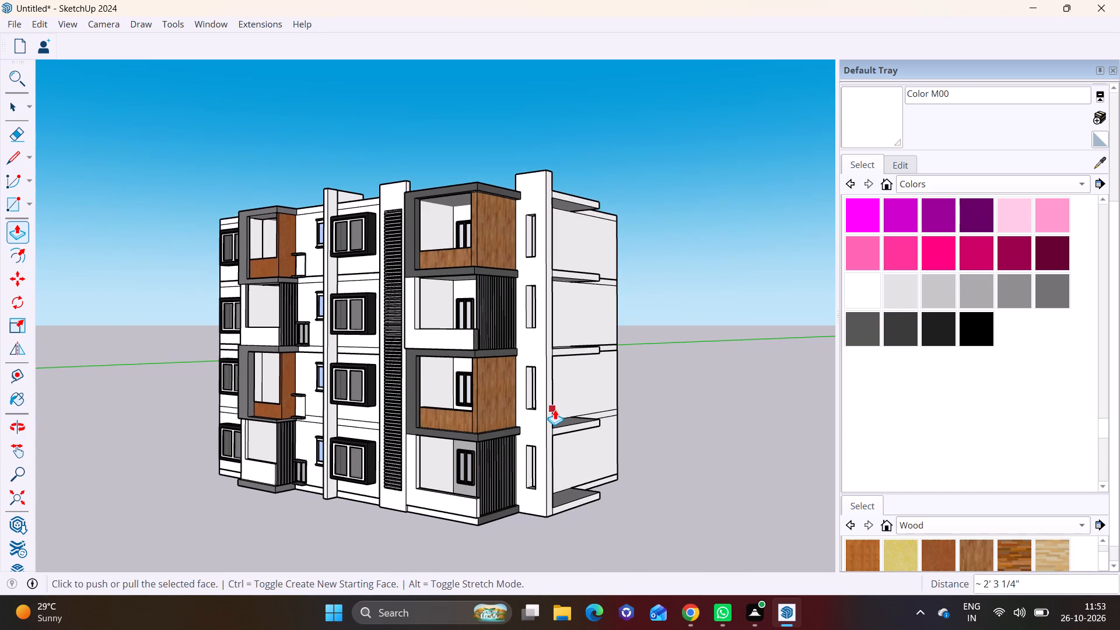
{"action": "middle_click", "coordinate": [556, 409]}
{"action": "middle_click_drag", "start_coordinate": [578, 407], "coordinate": [542, 434], "text": "shift"}
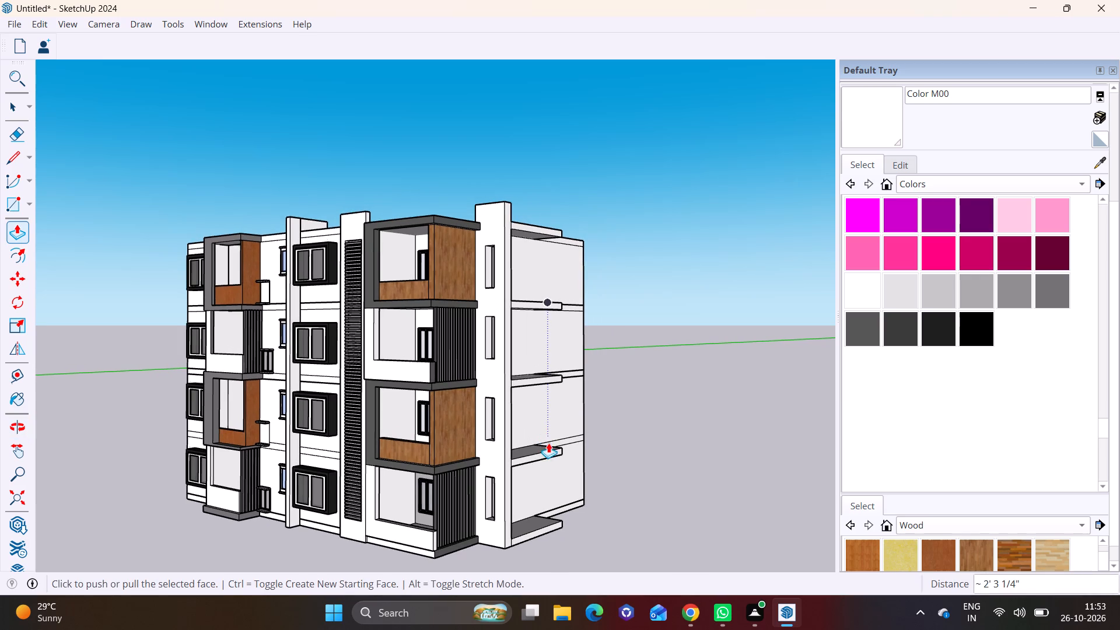
{"action": "middle_click_drag", "start_coordinate": [557, 449], "coordinate": [544, 446]}
{"action": "scroll", "coordinate": [557, 455], "scroll_direction": "up", "scroll_amount": 9}
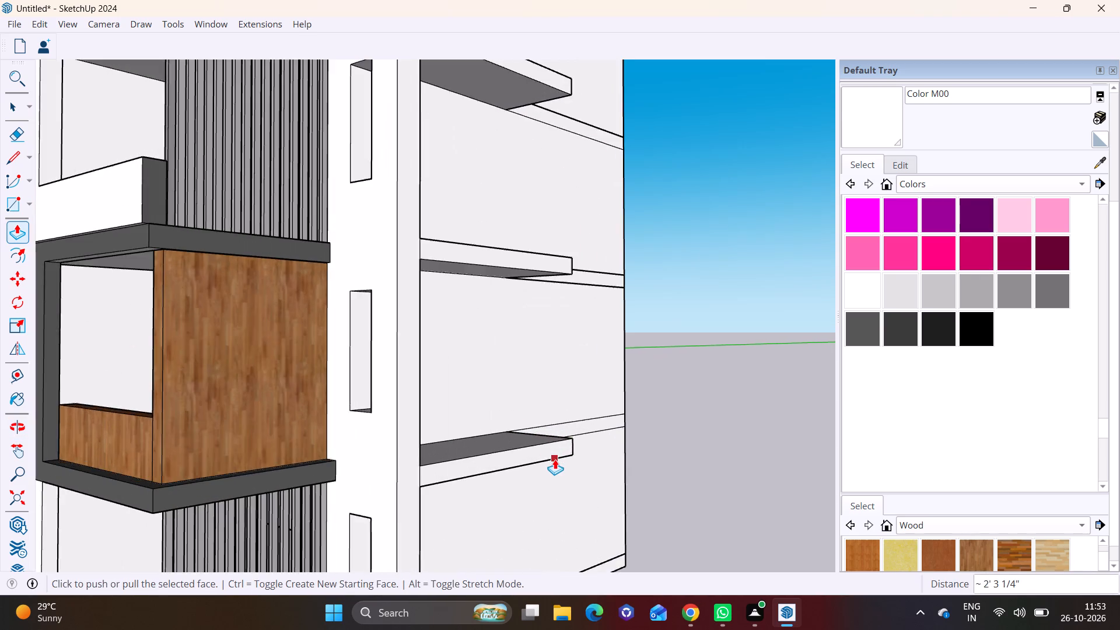
{"action": "middle_click_drag", "start_coordinate": [555, 460], "coordinate": [519, 324], "text": "shift"}
{"action": "middle_click_drag", "start_coordinate": [546, 498], "coordinate": [331, 495]}
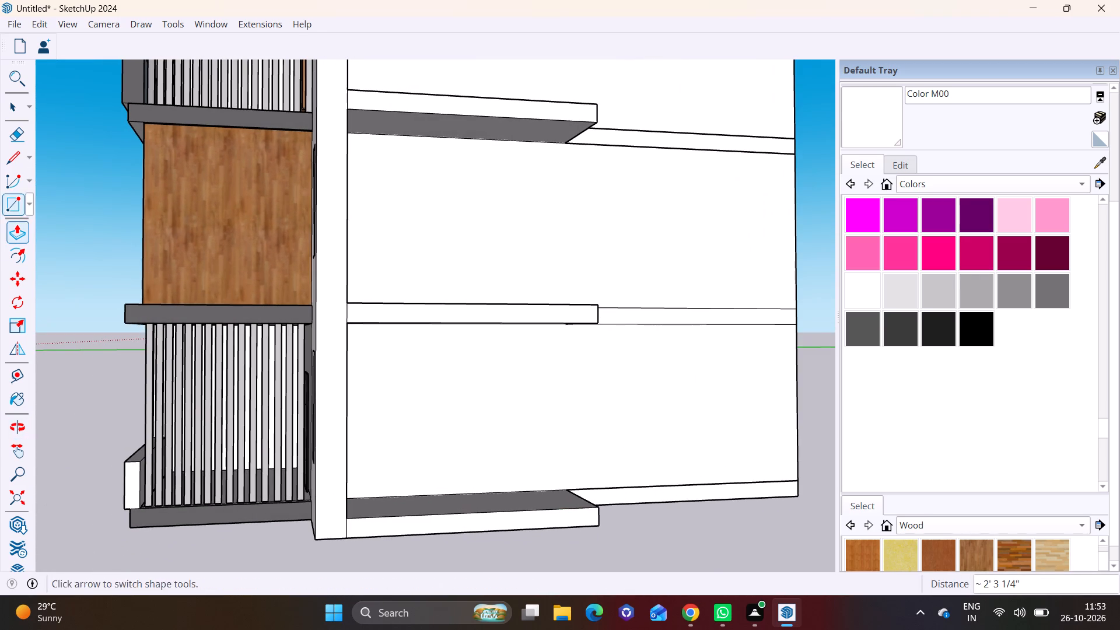
Draw a rectangle about 11 3/4" by 13' 8" along the outer edge of the lowest side slab's top.
{"action": "left_click", "coordinate": [29, 206]}
{"action": "left_click", "coordinate": [47, 220]}
{"action": "middle_click_drag", "start_coordinate": [417, 467], "coordinate": [337, 453]}
{"action": "scroll", "coordinate": [335, 452], "scroll_direction": "up", "scroll_amount": 4}
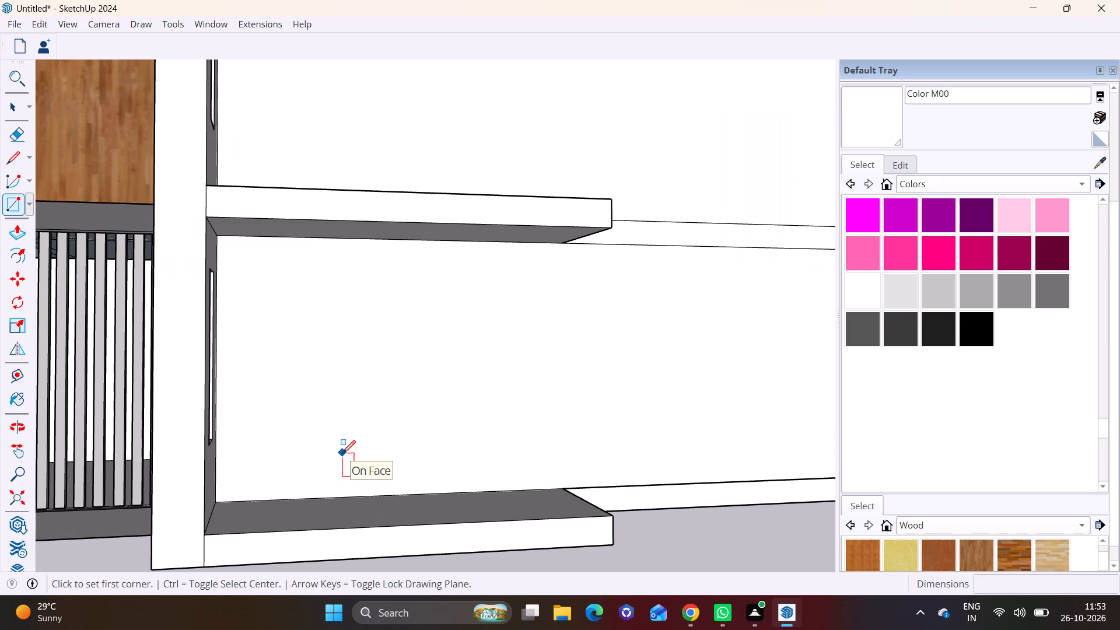
{"action": "middle_click_drag", "start_coordinate": [302, 482], "coordinate": [322, 358]}
{"action": "middle_click_drag", "start_coordinate": [315, 387], "coordinate": [262, 474]}
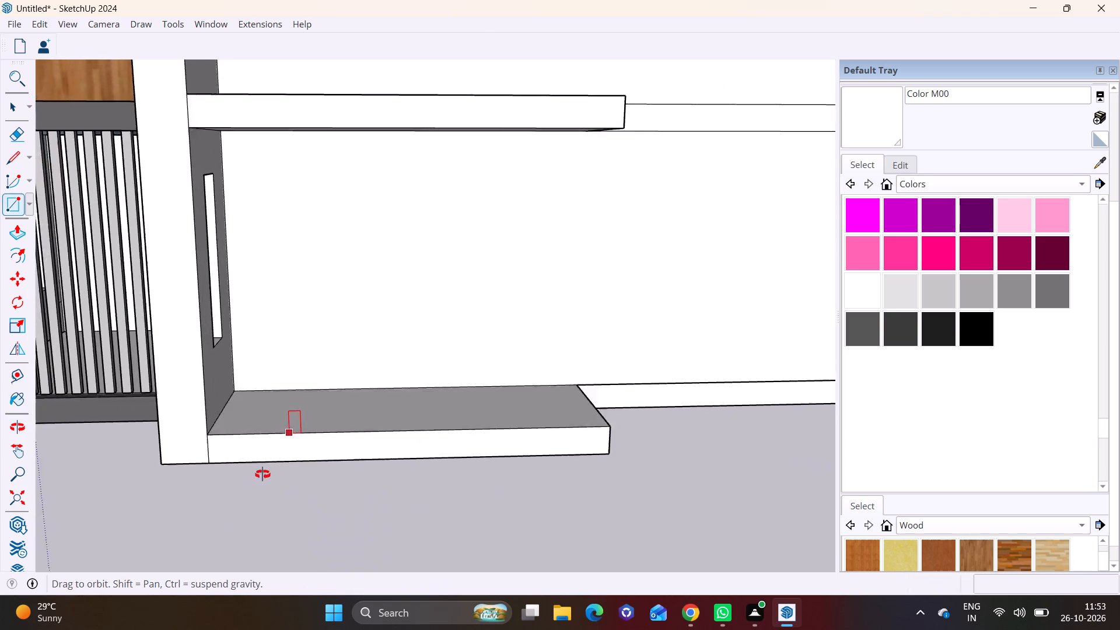
{"action": "middle_click_drag", "start_coordinate": [262, 474], "coordinate": [254, 490]}
{"action": "scroll", "coordinate": [222, 442], "scroll_direction": "up", "scroll_amount": 6}
{"action": "left_click", "coordinate": [191, 452]}
{"action": "scroll", "coordinate": [384, 436], "scroll_direction": "down", "scroll_amount": 1}
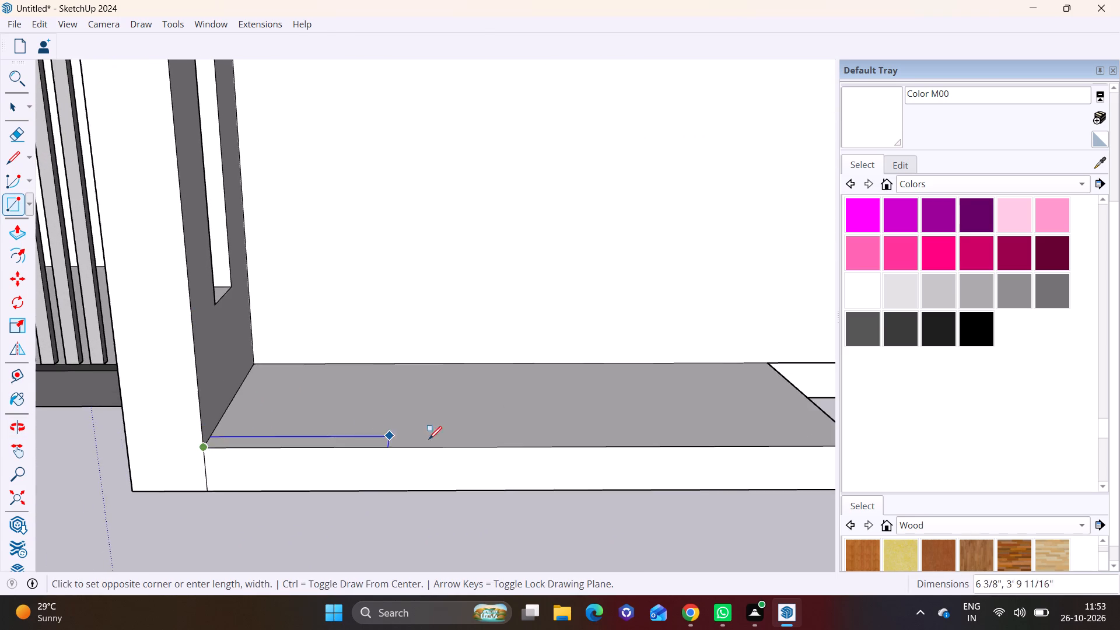
{"action": "scroll", "coordinate": [471, 441], "scroll_direction": "down", "scroll_amount": 2}
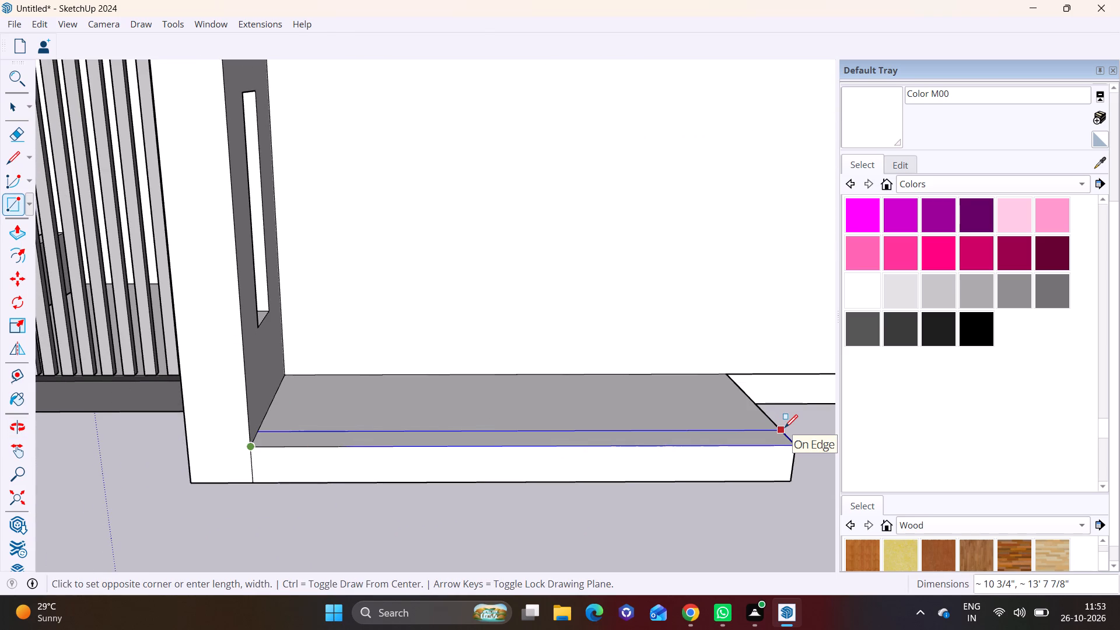
{"action": "left_click", "coordinate": [785, 426]}
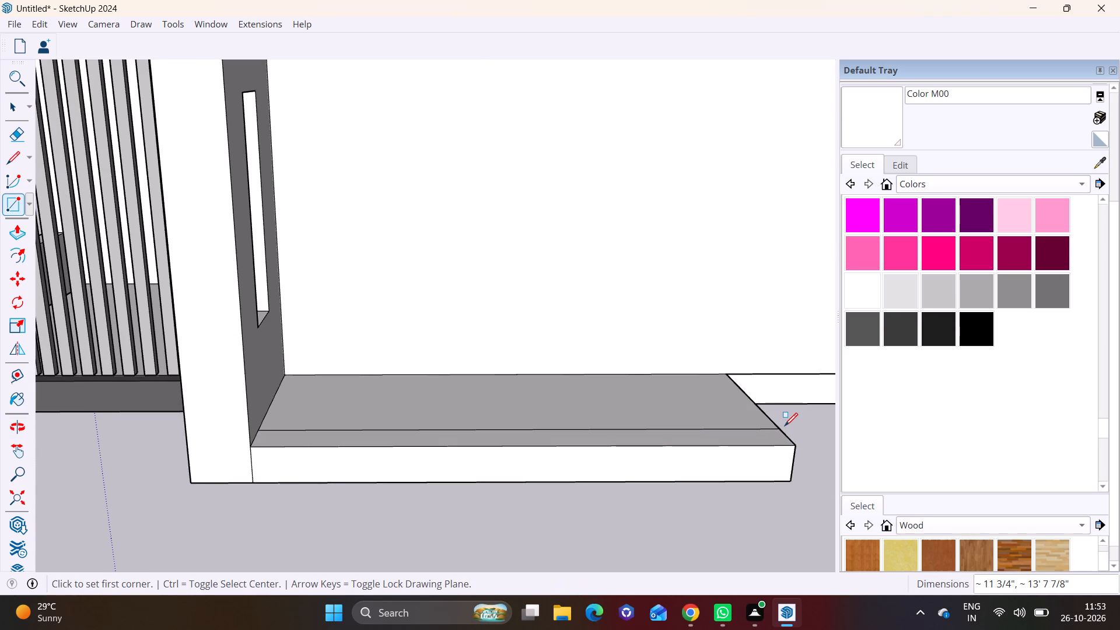
Extrude the narrow strip on the lowest side slab up about 2' 11" as a parapet.
{"action": "key", "text": "space"}
{"action": "left_click", "coordinate": [610, 437]}
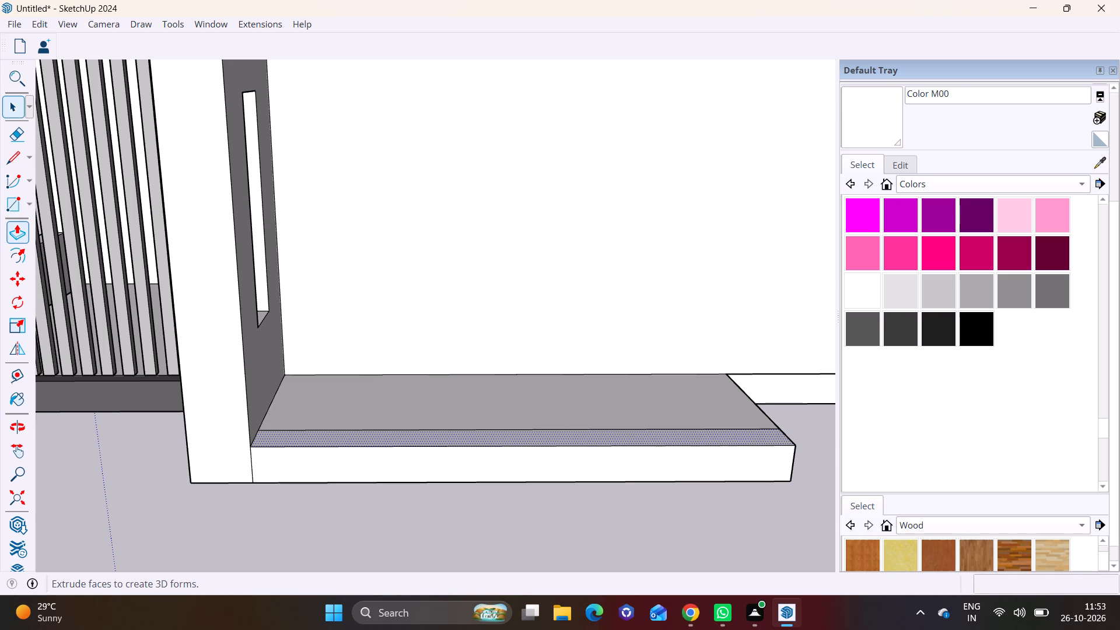
{"action": "left_click", "coordinate": [8, 229]}
{"action": "left_click", "coordinate": [301, 433]}
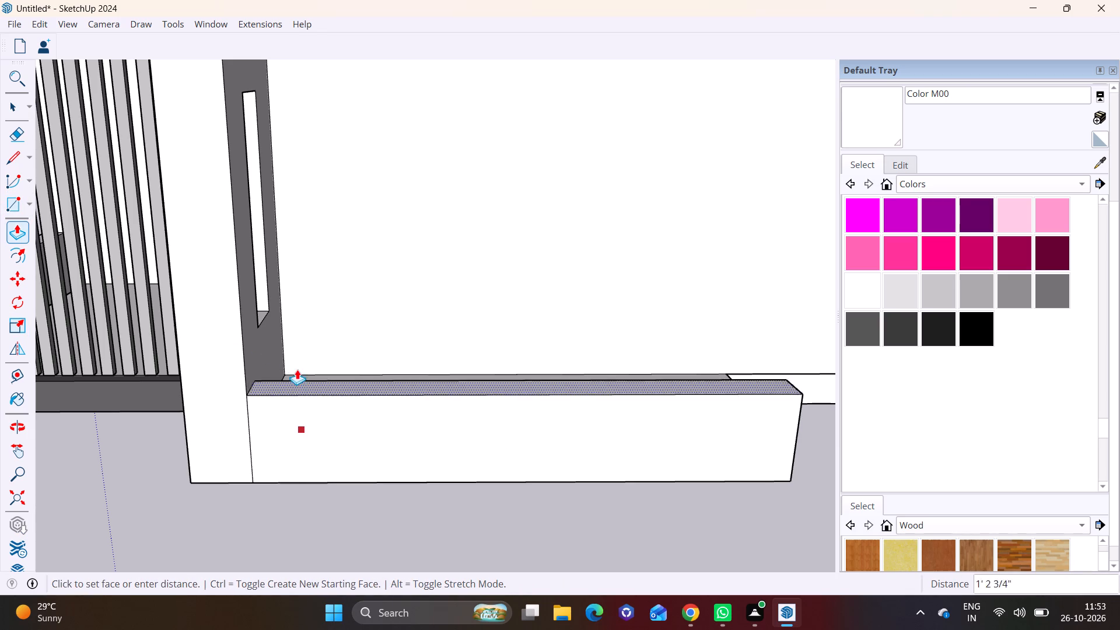
{"action": "left_click", "coordinate": [288, 324]}
Draw a rectangle about 1' 4" by 11 3/4" on the parapet's top at its free outer end.
{"action": "scroll", "coordinate": [302, 382], "scroll_direction": "down", "scroll_amount": 6}
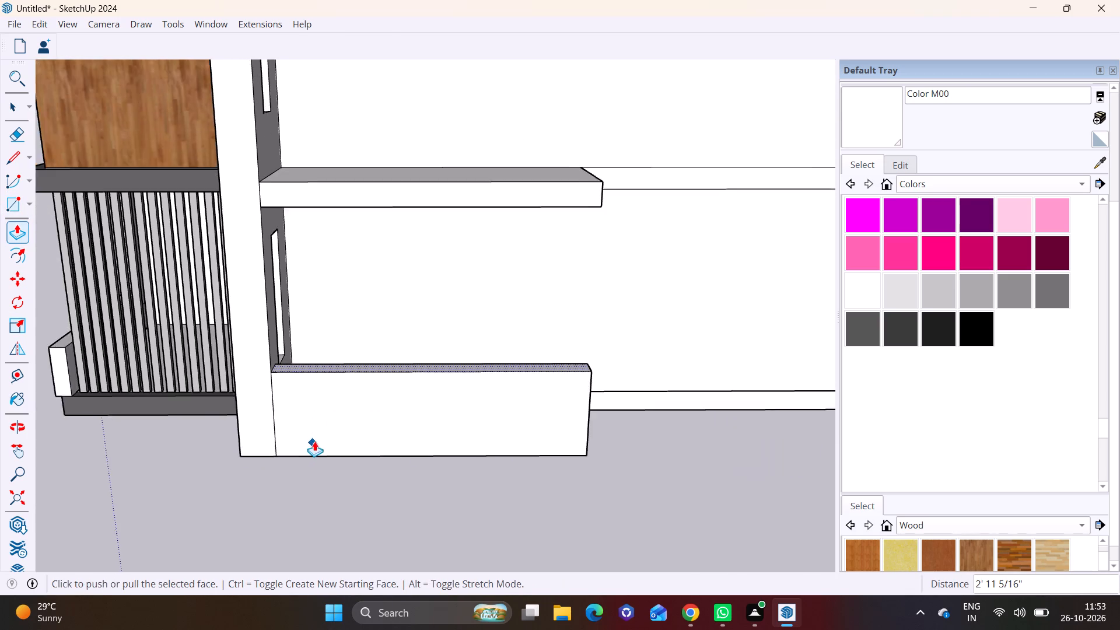
{"action": "middle_click_drag", "start_coordinate": [316, 437], "coordinate": [143, 494], "text": "shift"}
{"action": "middle_click_drag", "start_coordinate": [298, 439], "coordinate": [308, 494]}
{"action": "scroll", "coordinate": [382, 481], "scroll_direction": "up", "scroll_amount": 1}
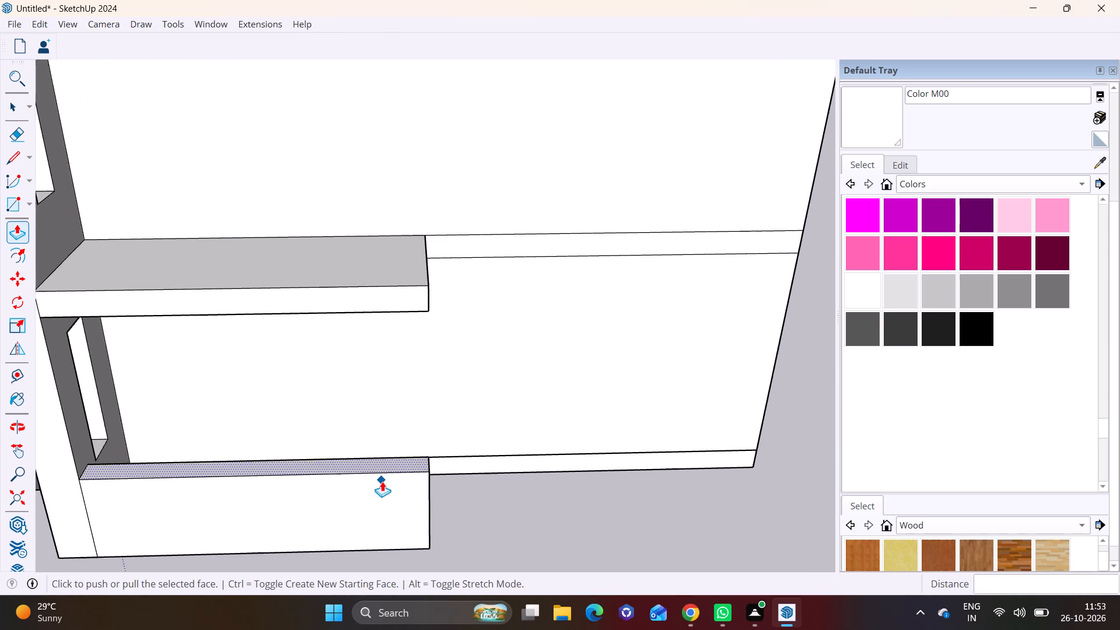
{"action": "scroll", "coordinate": [382, 481], "scroll_direction": "up", "scroll_amount": 2}
{"action": "left_click", "coordinate": [29, 199]}
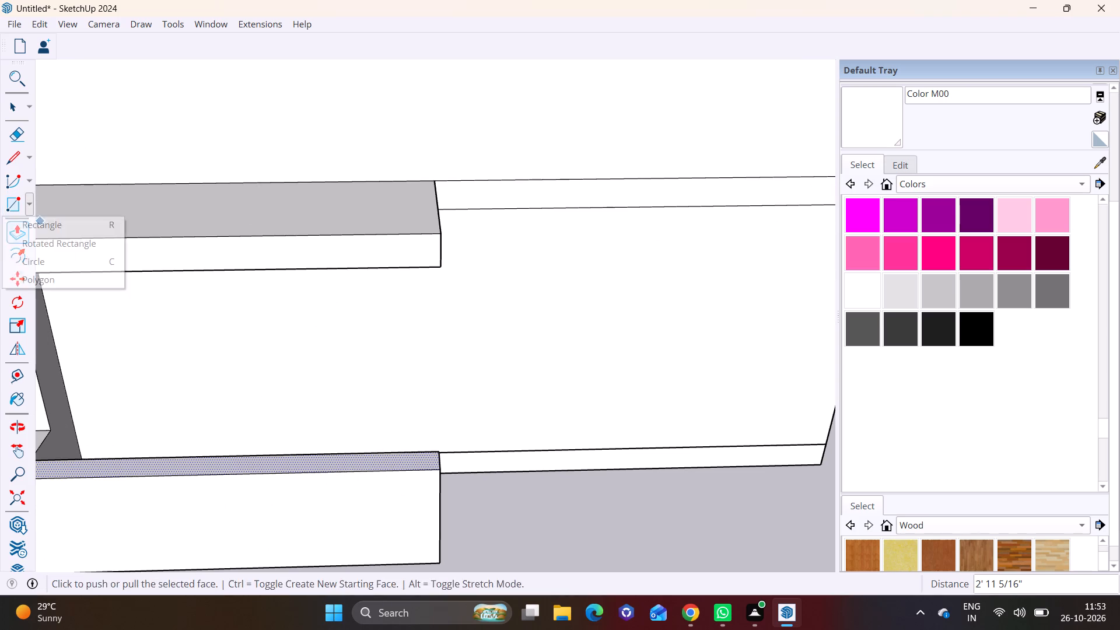
{"action": "left_click", "coordinate": [34, 225]}
{"action": "middle_click_drag", "start_coordinate": [370, 413], "coordinate": [371, 453]}
{"action": "scroll", "coordinate": [414, 468], "scroll_direction": "up", "scroll_amount": 2}
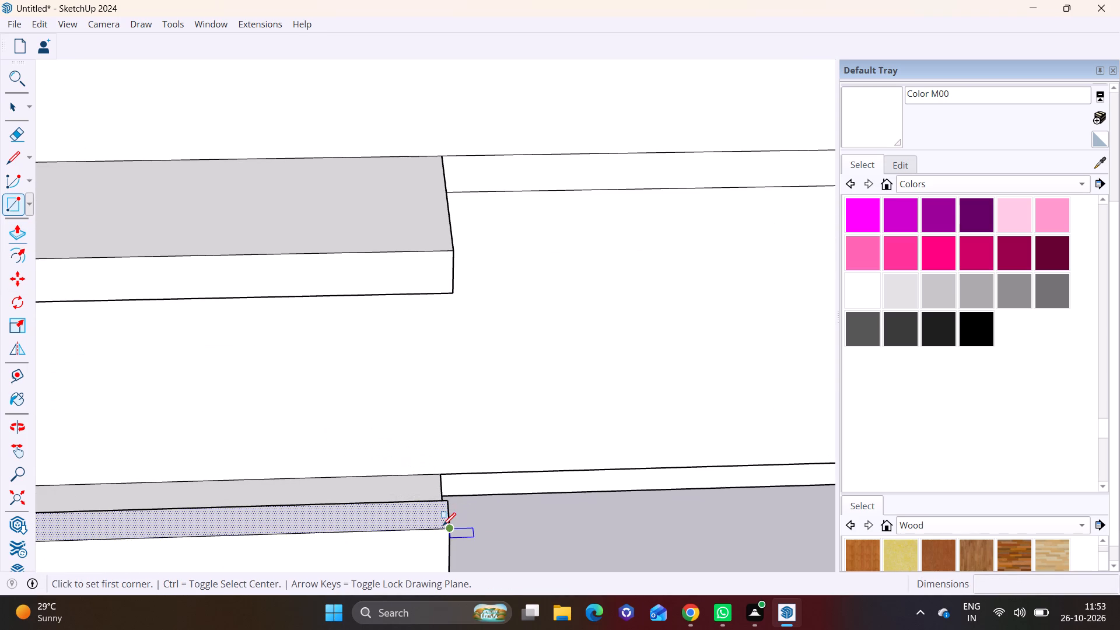
{"action": "left_click", "coordinate": [442, 526]}
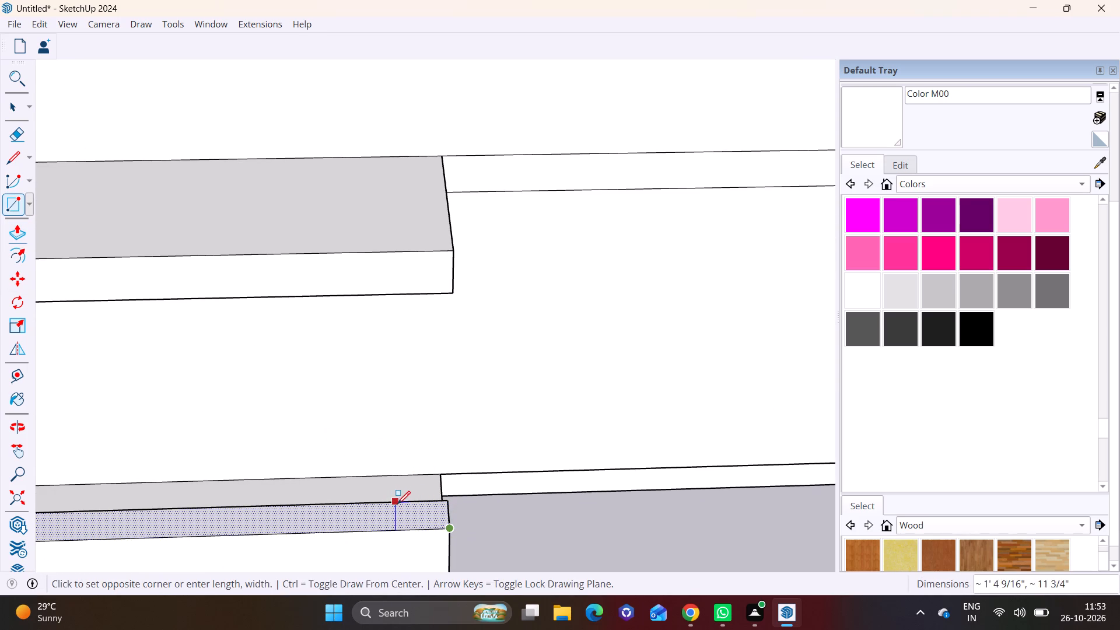
{"action": "left_click", "coordinate": [401, 504]}
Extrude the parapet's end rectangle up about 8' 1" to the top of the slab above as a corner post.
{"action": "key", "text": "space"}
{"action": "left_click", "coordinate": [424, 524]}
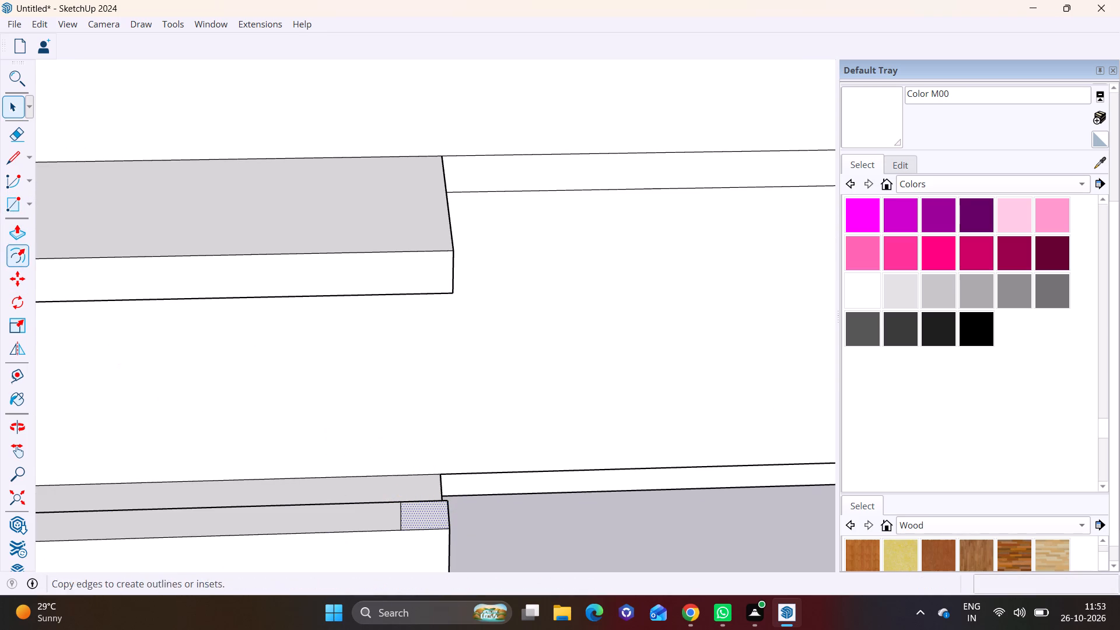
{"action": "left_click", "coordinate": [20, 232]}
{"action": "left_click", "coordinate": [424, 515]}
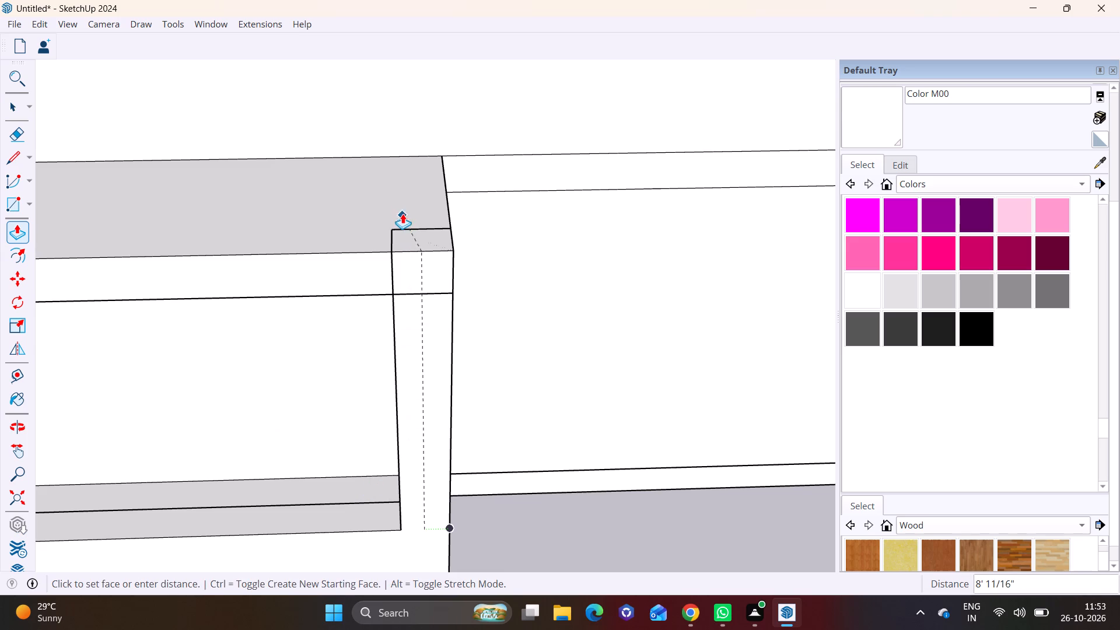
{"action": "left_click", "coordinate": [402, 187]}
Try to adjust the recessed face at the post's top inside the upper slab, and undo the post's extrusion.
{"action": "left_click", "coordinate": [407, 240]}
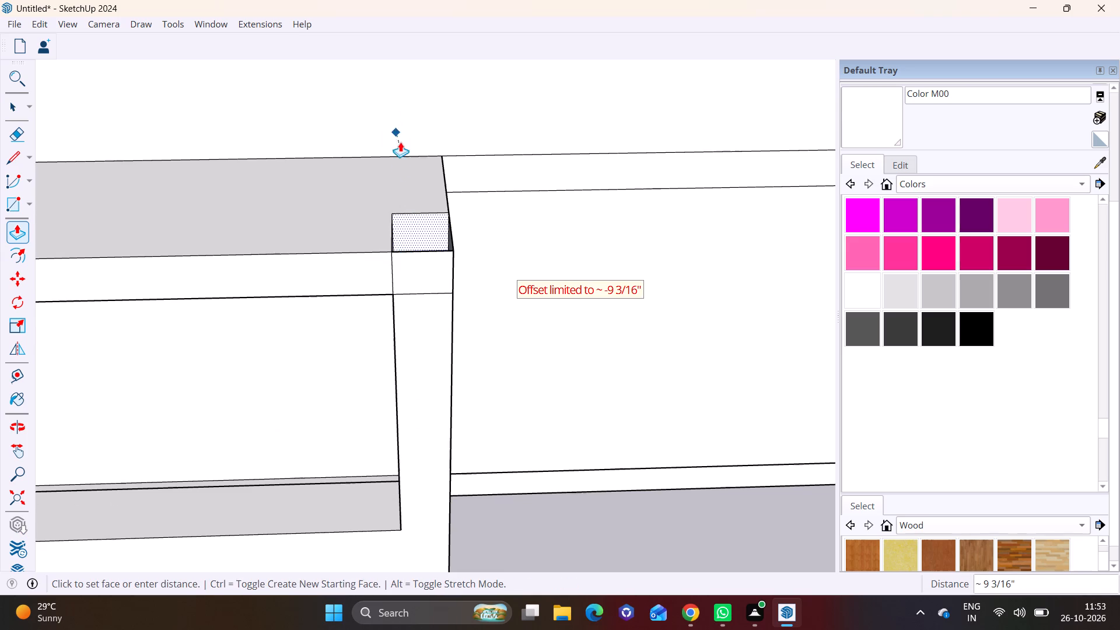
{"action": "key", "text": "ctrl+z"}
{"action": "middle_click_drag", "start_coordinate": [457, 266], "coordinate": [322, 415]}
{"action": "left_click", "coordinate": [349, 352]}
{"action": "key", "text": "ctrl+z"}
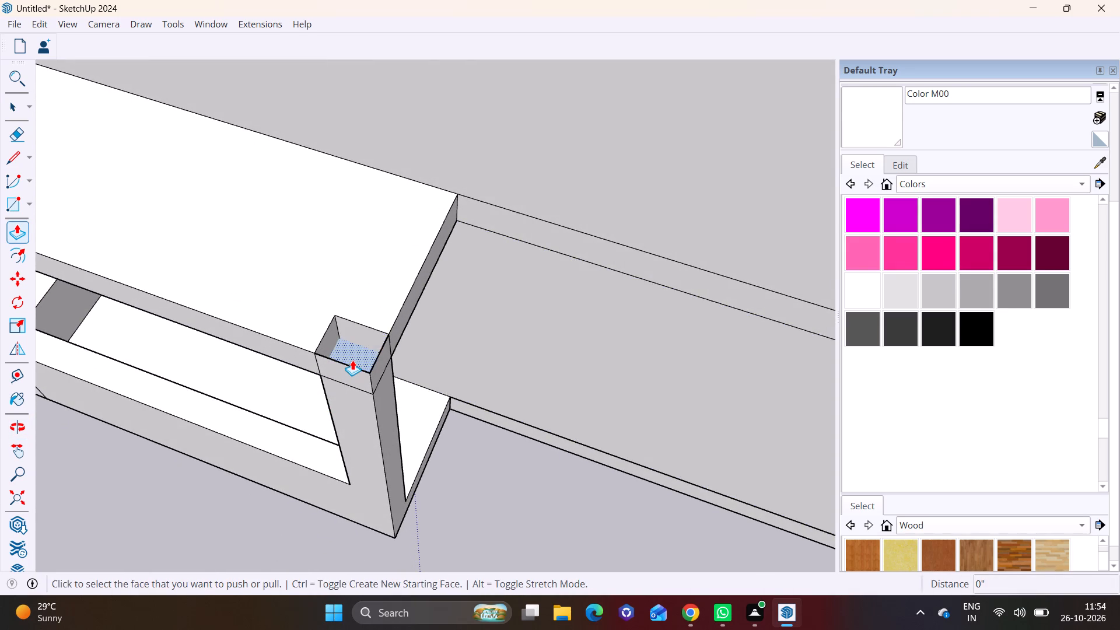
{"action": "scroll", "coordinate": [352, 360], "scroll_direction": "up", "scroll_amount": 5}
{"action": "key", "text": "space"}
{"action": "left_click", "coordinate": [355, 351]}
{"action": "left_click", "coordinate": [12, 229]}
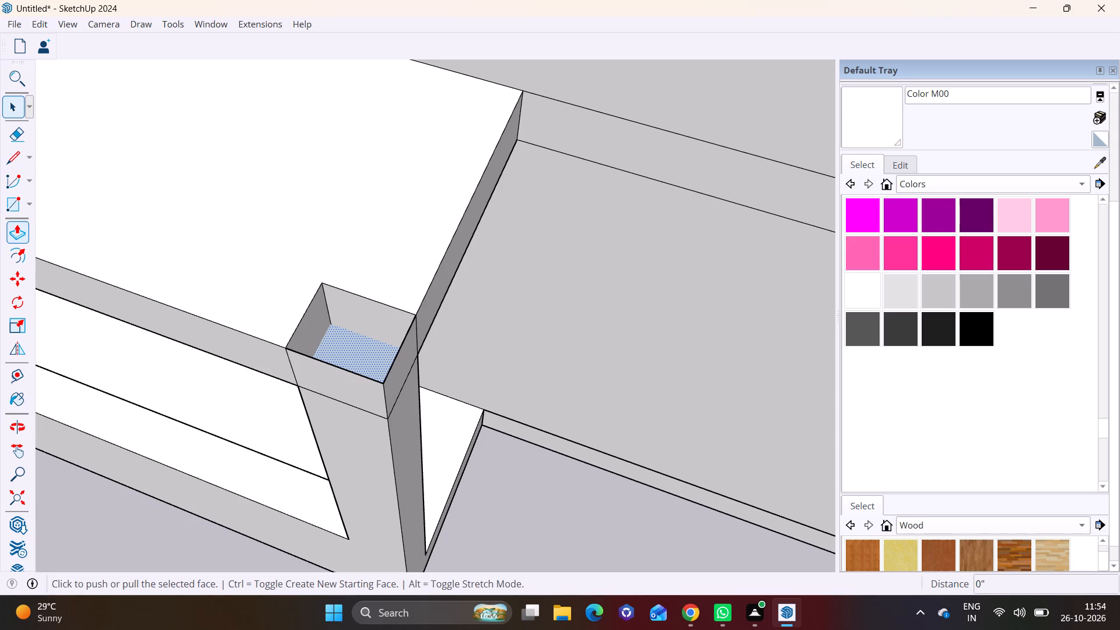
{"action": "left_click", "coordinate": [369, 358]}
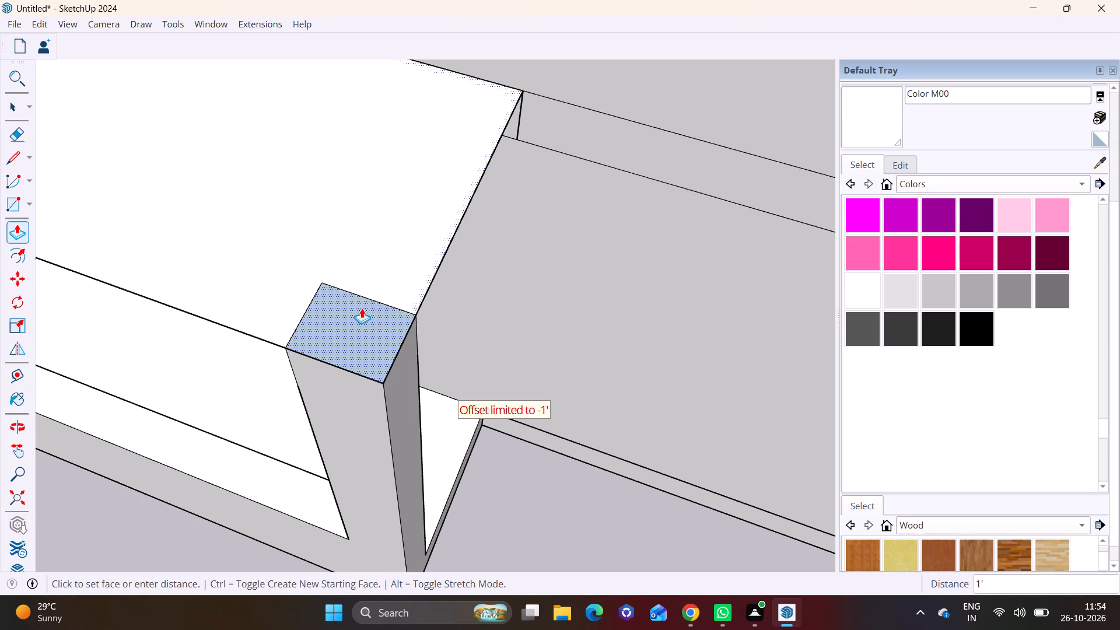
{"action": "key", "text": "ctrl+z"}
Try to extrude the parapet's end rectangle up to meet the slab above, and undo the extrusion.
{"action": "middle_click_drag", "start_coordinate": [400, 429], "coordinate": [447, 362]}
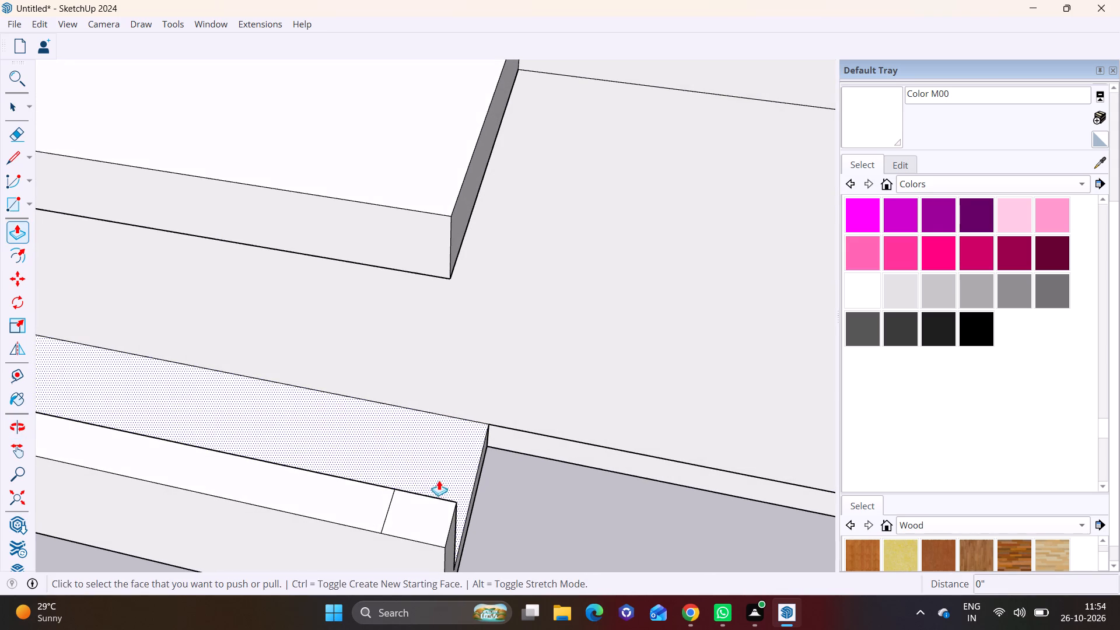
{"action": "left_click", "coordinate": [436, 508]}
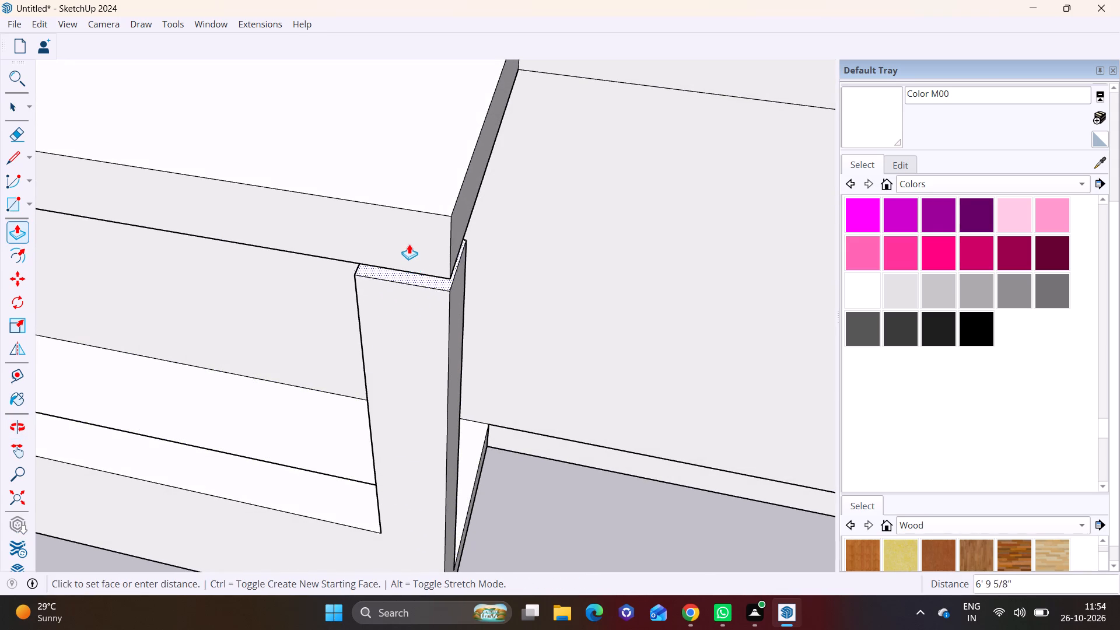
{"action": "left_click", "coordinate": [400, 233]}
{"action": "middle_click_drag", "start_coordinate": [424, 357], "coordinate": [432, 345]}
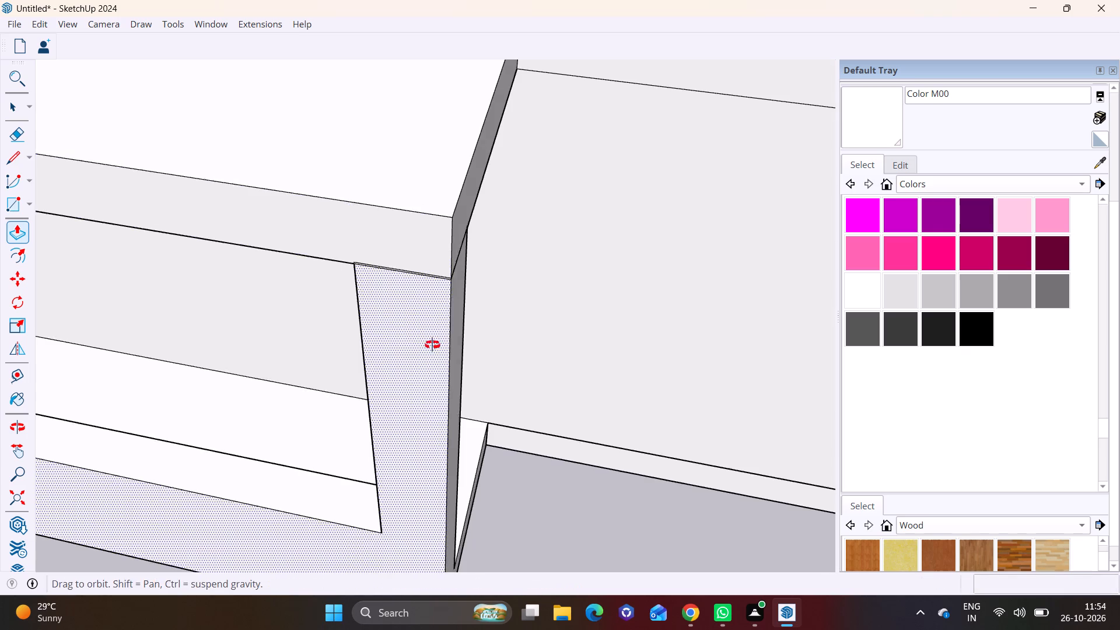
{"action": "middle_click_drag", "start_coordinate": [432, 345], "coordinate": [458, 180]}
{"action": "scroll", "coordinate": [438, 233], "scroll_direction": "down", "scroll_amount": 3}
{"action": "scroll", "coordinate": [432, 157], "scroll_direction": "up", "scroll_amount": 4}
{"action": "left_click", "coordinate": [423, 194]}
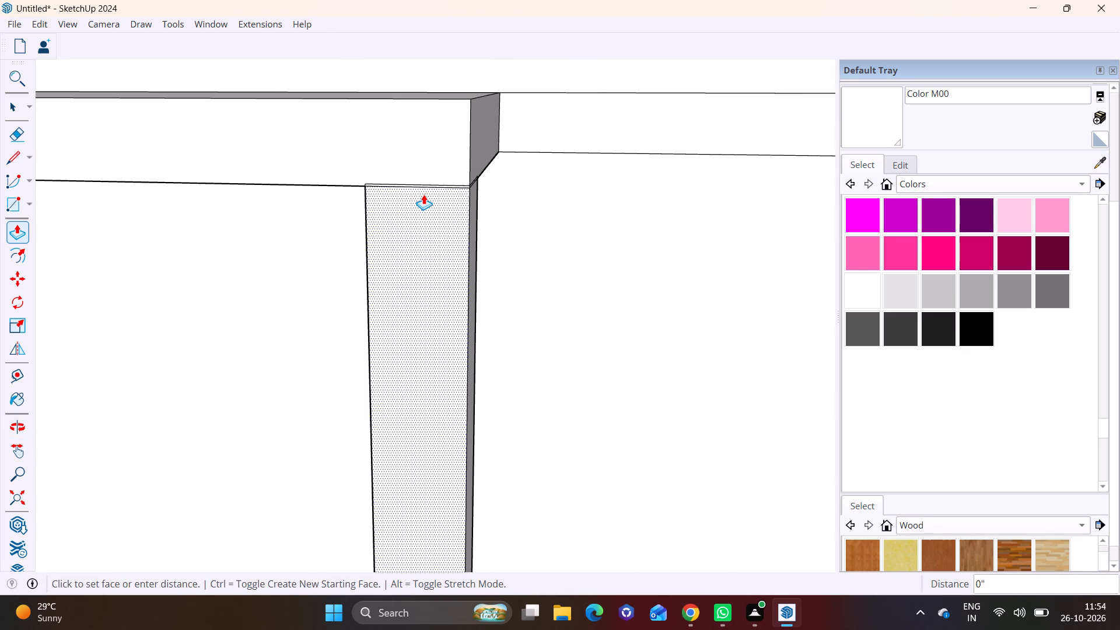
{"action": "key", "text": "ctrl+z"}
Extrude the parapet's end rectangle up about 8' 1" to the top surface of the slab above.
{"action": "scroll", "coordinate": [440, 220], "scroll_direction": "up", "scroll_amount": 1}
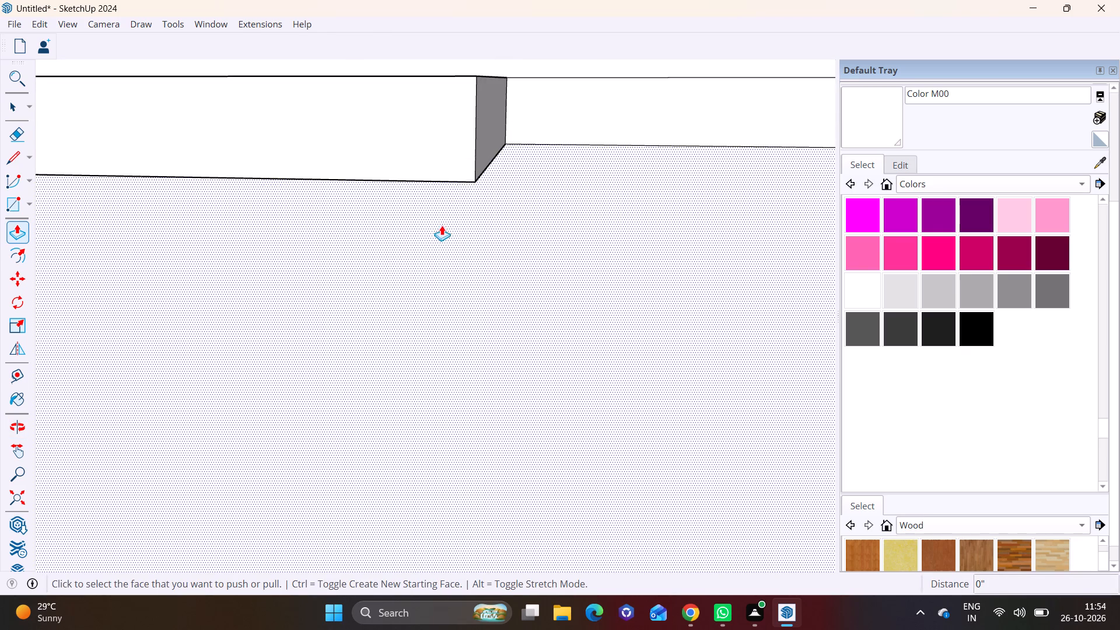
{"action": "scroll", "coordinate": [433, 322], "scroll_direction": "down", "scroll_amount": 7}
{"action": "middle_click_drag", "start_coordinate": [461, 422], "coordinate": [425, 279], "text": "shift"}
{"action": "middle_click_drag", "start_coordinate": [432, 336], "coordinate": [323, 433]}
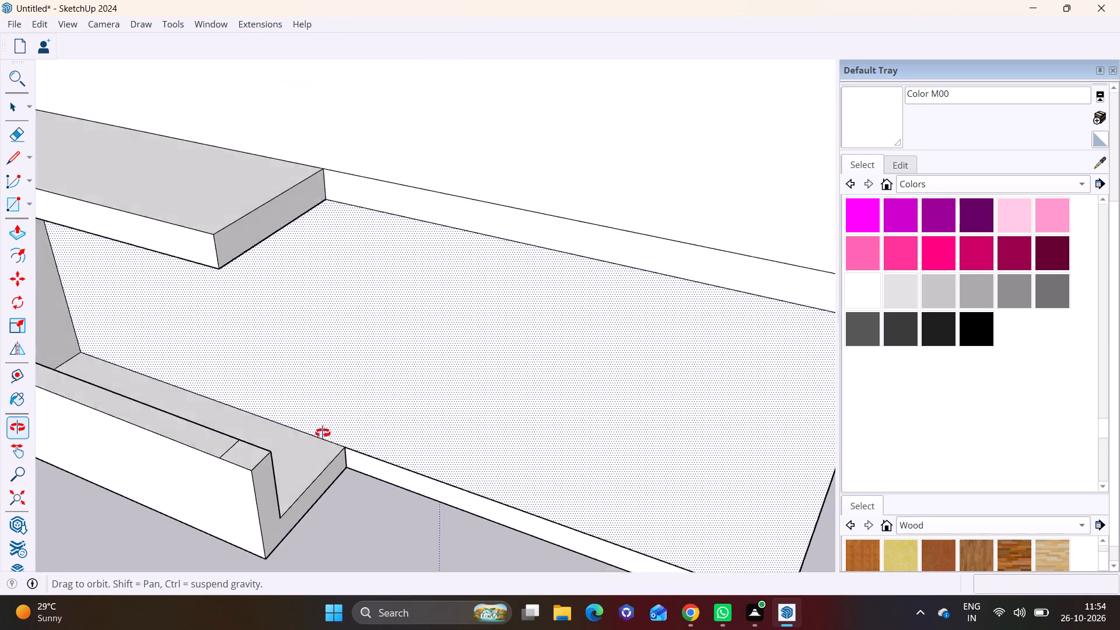
{"action": "middle_click_drag", "start_coordinate": [323, 433], "coordinate": [303, 470]}
{"action": "left_click", "coordinate": [236, 489]}
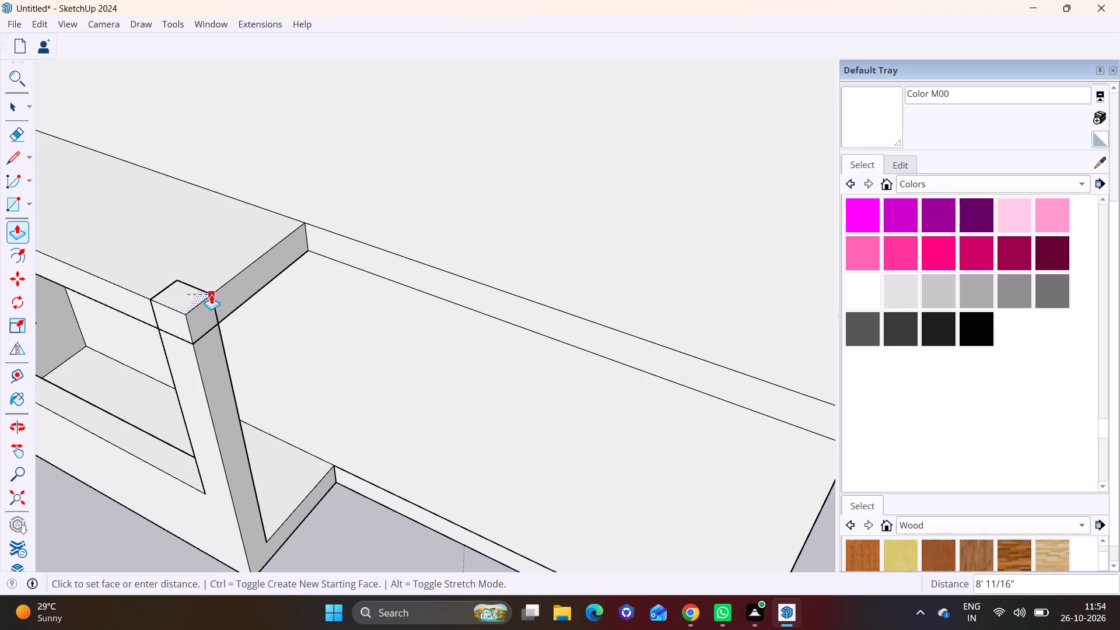
{"action": "left_click", "coordinate": [211, 294]}
Draw a corner-to-corner rectangle over the open recess in the upper slab's top above the post.
{"action": "middle_click_drag", "start_coordinate": [225, 306], "coordinate": [440, 369], "text": "shift"}
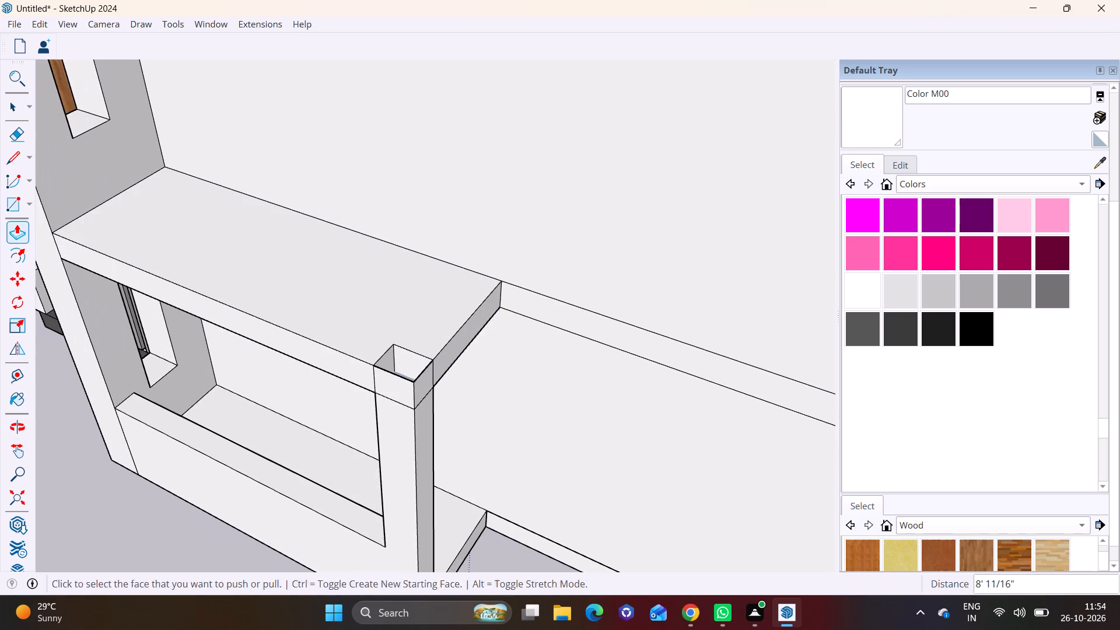
{"action": "left_click", "coordinate": [30, 205]}
{"action": "left_click", "coordinate": [22, 225]}
{"action": "scroll", "coordinate": [475, 386], "scroll_direction": "up", "scroll_amount": 9}
{"action": "left_click", "coordinate": [274, 353]}
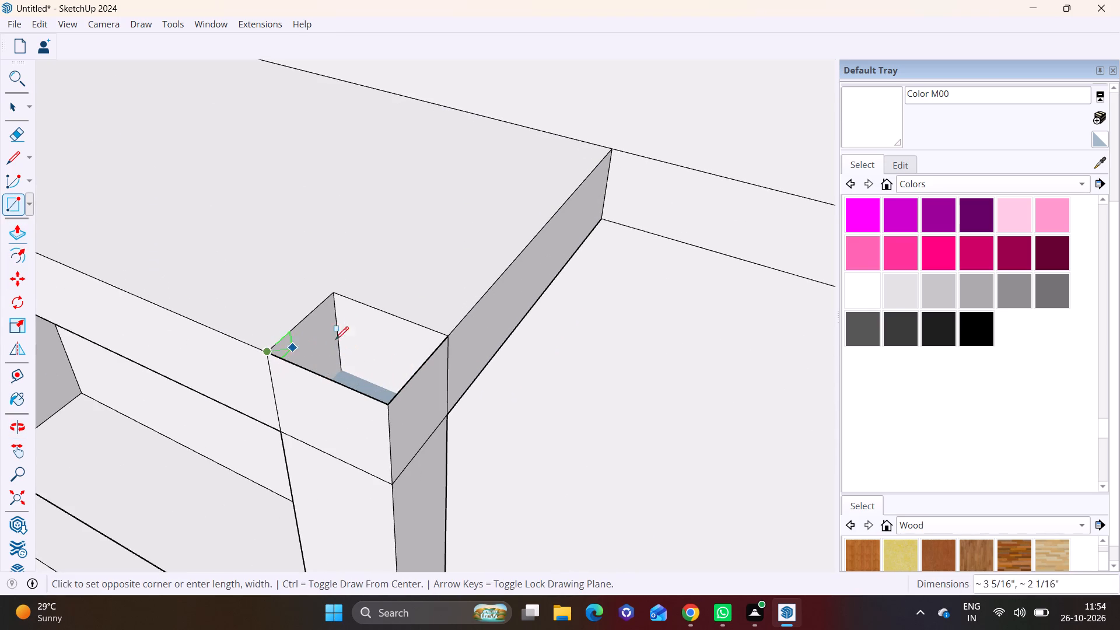
{"action": "left_click", "coordinate": [448, 342]}
Extrude the new rectangle on top of the corner post up to the top surface of the next slab.
{"action": "key", "text": "space"}
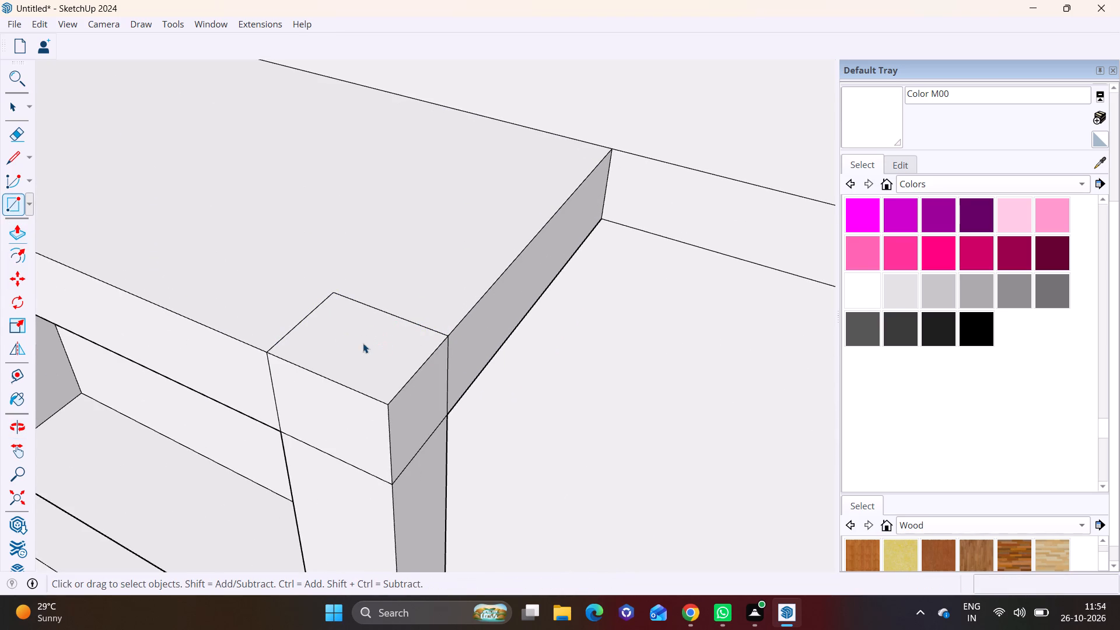
{"action": "left_click", "coordinate": [363, 343]}
{"action": "left_click", "coordinate": [17, 229]}
{"action": "left_click", "coordinate": [364, 335]}
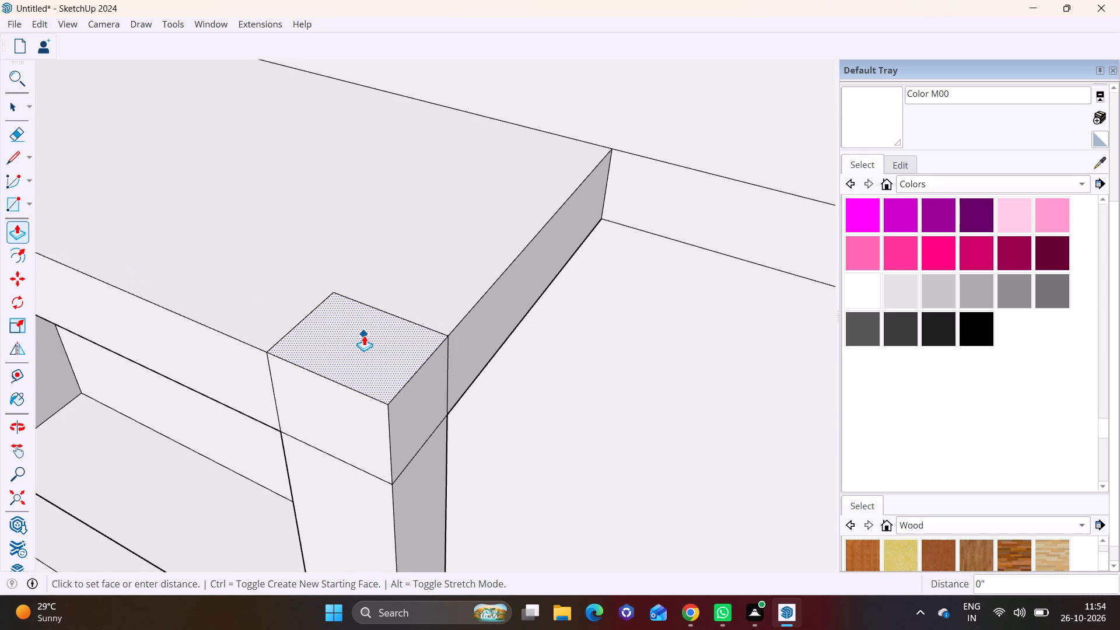
{"action": "scroll", "coordinate": [352, 269], "scroll_direction": "down", "scroll_amount": 13}
{"action": "middle_click_drag", "start_coordinate": [372, 251], "coordinate": [327, 559], "text": "shift"}
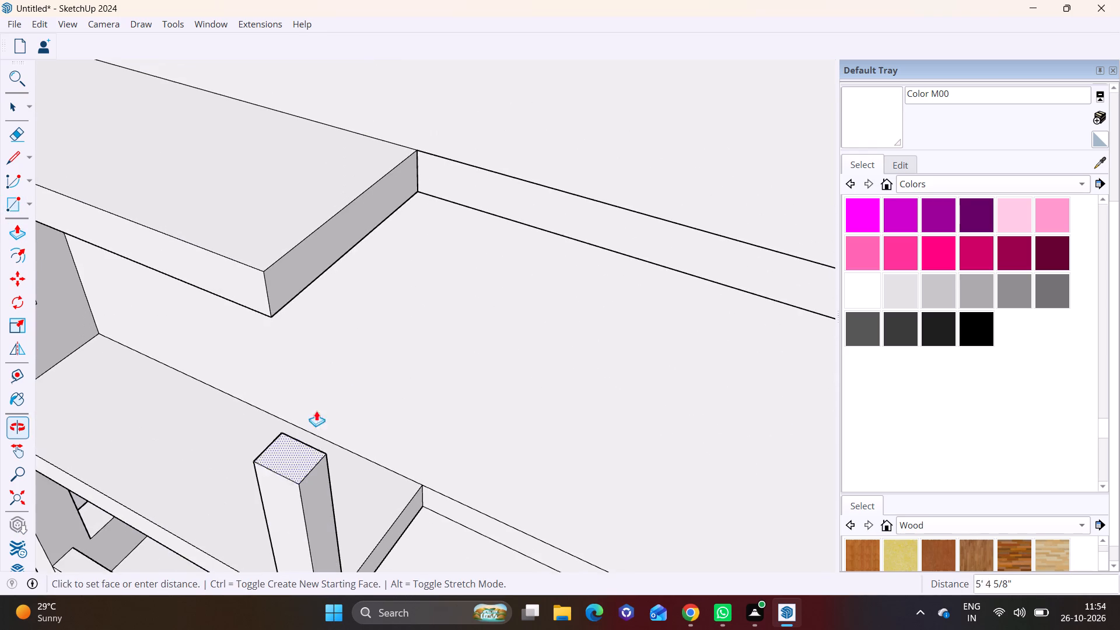
{"action": "left_click", "coordinate": [272, 258]}
Draw a corner-to-corner rectangle of about 11 3/4" by 1' 3" over the open recess in the slab at the post's top.
{"action": "middle_click_drag", "start_coordinate": [286, 267], "coordinate": [256, 426]}
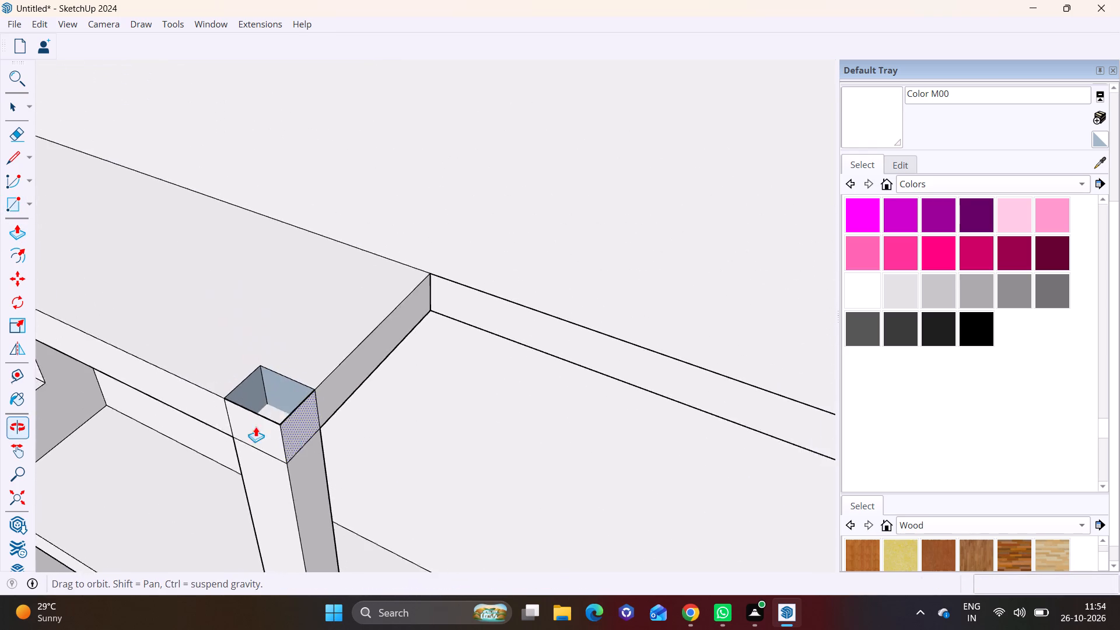
{"action": "middle_click_drag", "start_coordinate": [256, 426], "coordinate": [283, 425]}
{"action": "left_click", "coordinate": [29, 199]}
{"action": "left_click", "coordinate": [37, 224]}
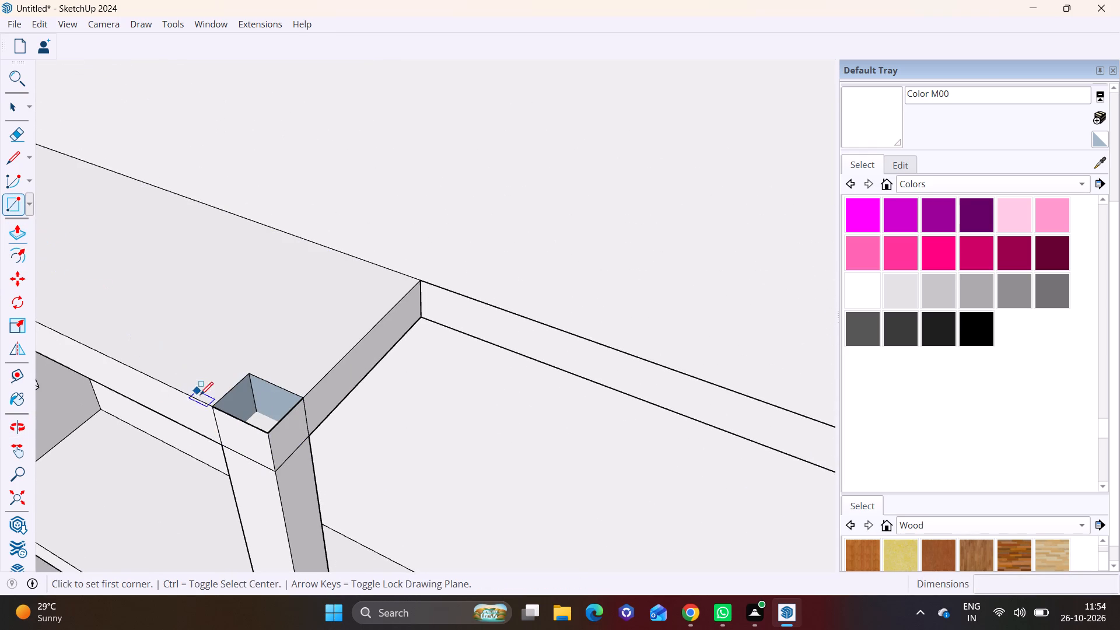
{"action": "left_click", "coordinate": [218, 405]}
{"action": "left_click", "coordinate": [302, 404]}
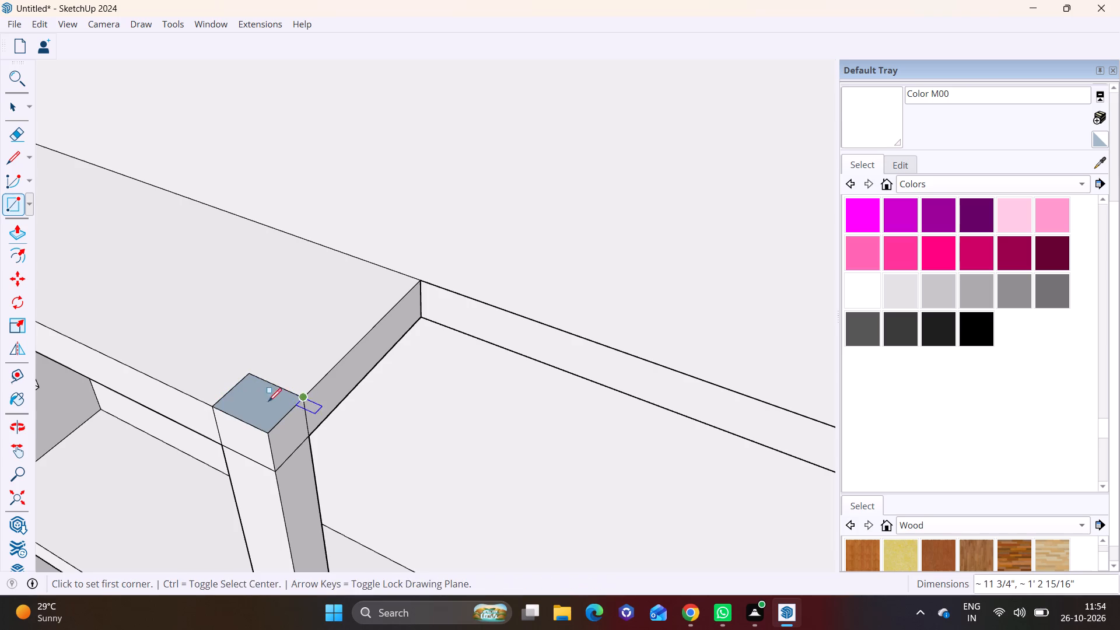
Extrude the rectangle over the post up to the top surface of the next balcony slab above.
{"action": "key", "text": "space"}
{"action": "left_click", "coordinate": [263, 401]}
{"action": "left_click", "coordinate": [16, 232]}
{"action": "left_click_drag", "start_coordinate": [254, 403], "coordinate": [262, 397]}
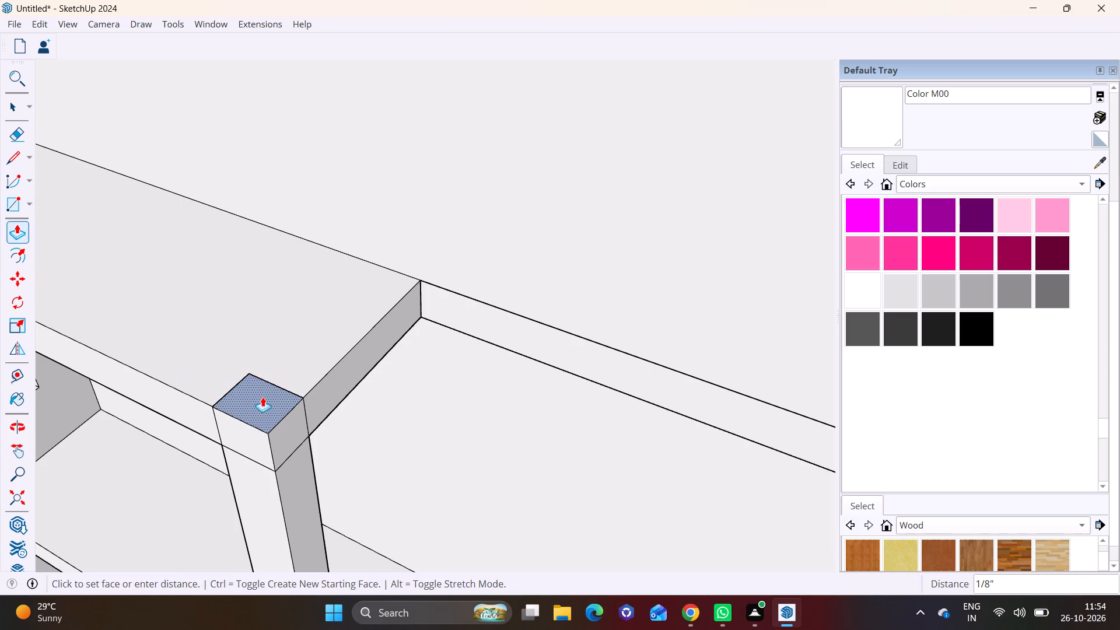
{"action": "left_click_drag", "start_coordinate": [262, 397], "coordinate": [259, 401]}
{"action": "left_click", "coordinate": [258, 411]}
{"action": "left_click", "coordinate": [258, 398]}
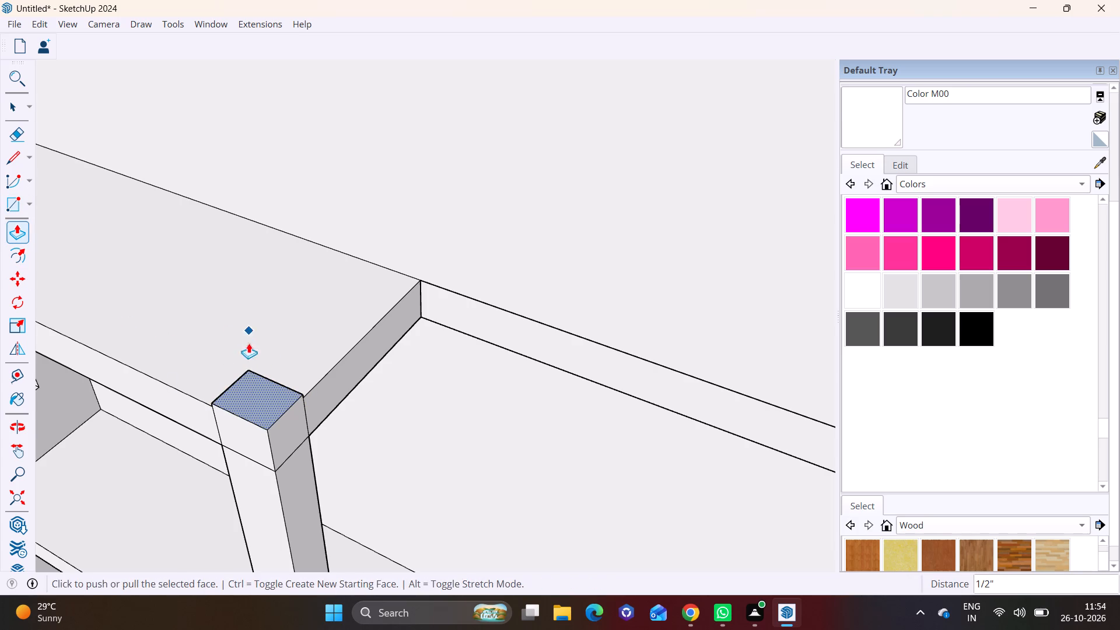
{"action": "left_click_drag", "start_coordinate": [254, 391], "coordinate": [237, 261]}
{"action": "scroll", "coordinate": [239, 271], "scroll_direction": "down", "scroll_amount": 11}
{"action": "middle_click_drag", "start_coordinate": [260, 279], "coordinate": [279, 324], "text": "shift"}
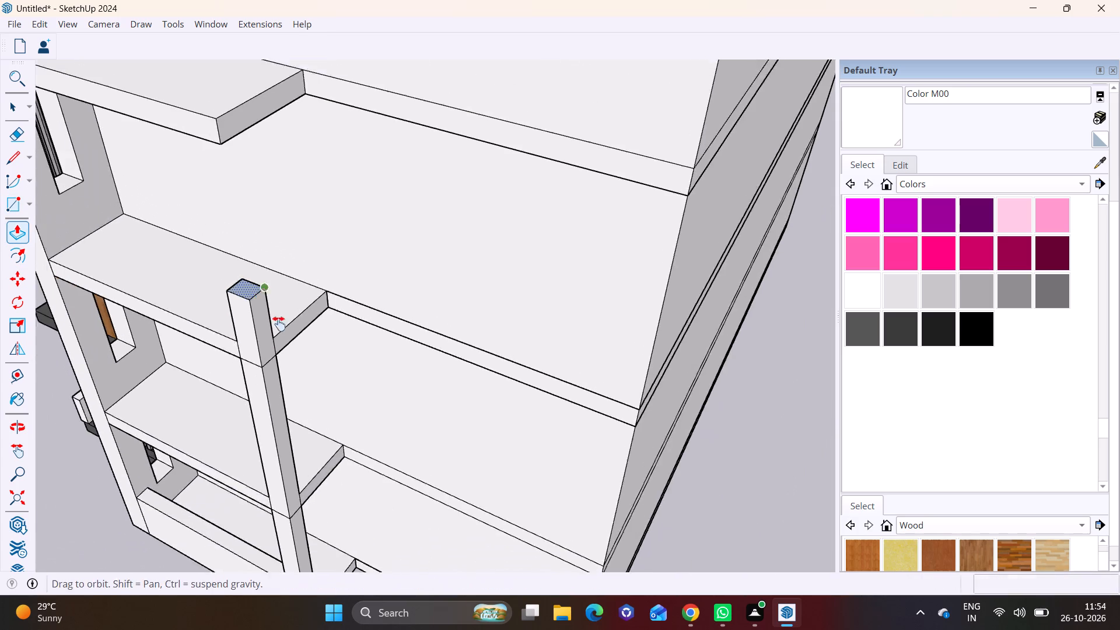
{"action": "middle_click_drag", "start_coordinate": [279, 324], "coordinate": [336, 466], "text": "shift"}
{"action": "left_click_drag", "start_coordinate": [314, 466], "coordinate": [280, 316]}
{"action": "key", "text": "space"}
Draw a corner-to-corner rectangle over the open recess in the topmost floor's slab above the post.
{"action": "middle_click_drag", "start_coordinate": [351, 337], "coordinate": [345, 513]}
{"action": "middle_click_drag", "start_coordinate": [311, 514], "coordinate": [390, 367]}
{"action": "scroll", "coordinate": [324, 520], "scroll_direction": "up", "scroll_amount": 2}
{"action": "middle_click_drag", "start_coordinate": [378, 546], "coordinate": [384, 453], "text": "shift"}
{"action": "scroll", "coordinate": [367, 485], "scroll_direction": "up", "scroll_amount": 7}
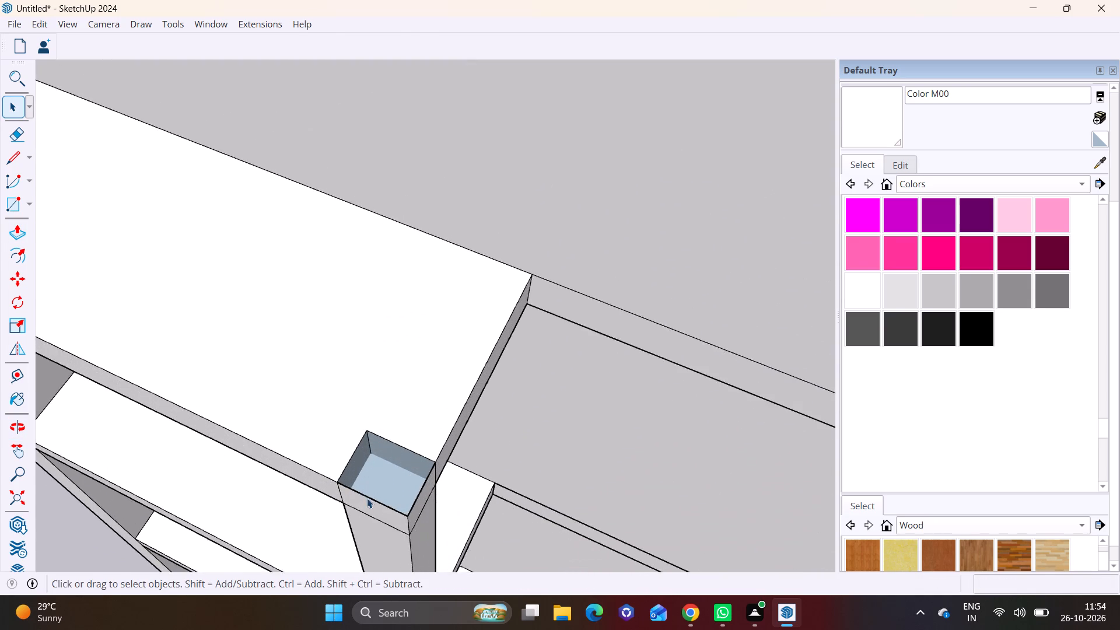
{"action": "scroll", "coordinate": [367, 498], "scroll_direction": "up", "scroll_amount": 2}
{"action": "left_click", "coordinate": [32, 206]}
{"action": "left_click", "coordinate": [38, 224]}
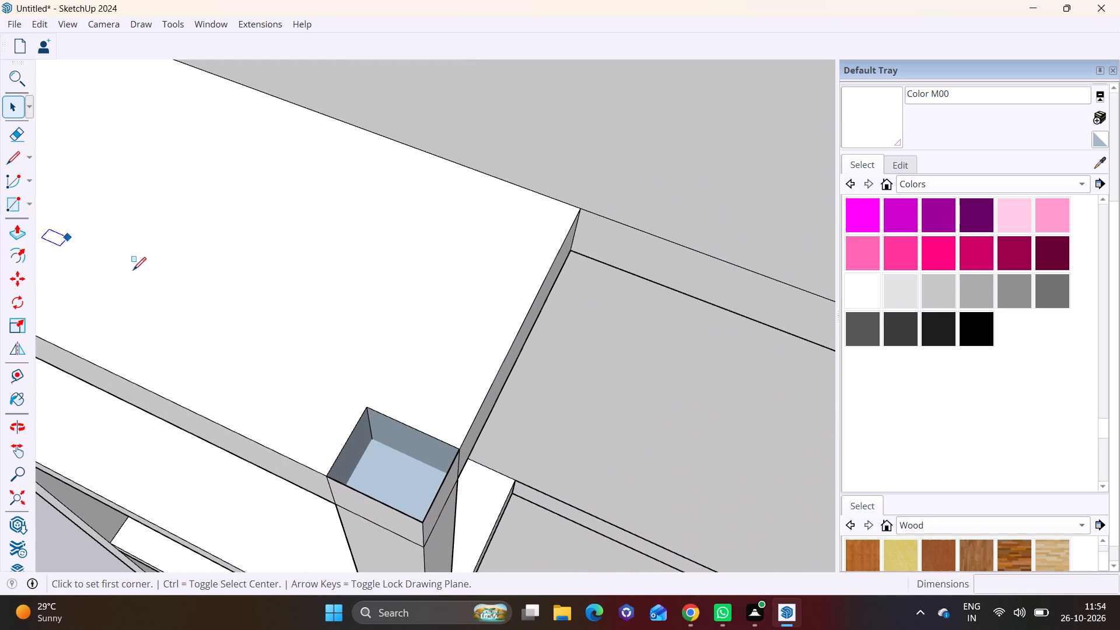
{"action": "left_click", "coordinate": [328, 475]}
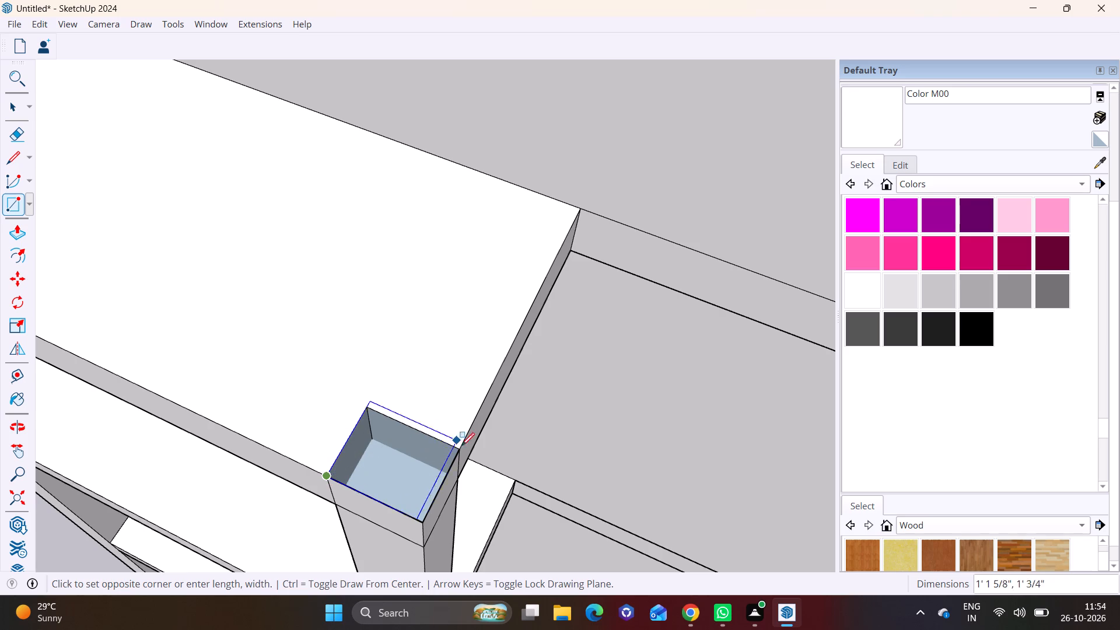
{"action": "left_click", "coordinate": [465, 449]}
Extrude the rectangle over the post up 11' to the top surface of the roof-level slab.
{"action": "key", "text": "space"}
{"action": "left_click", "coordinate": [387, 464]}
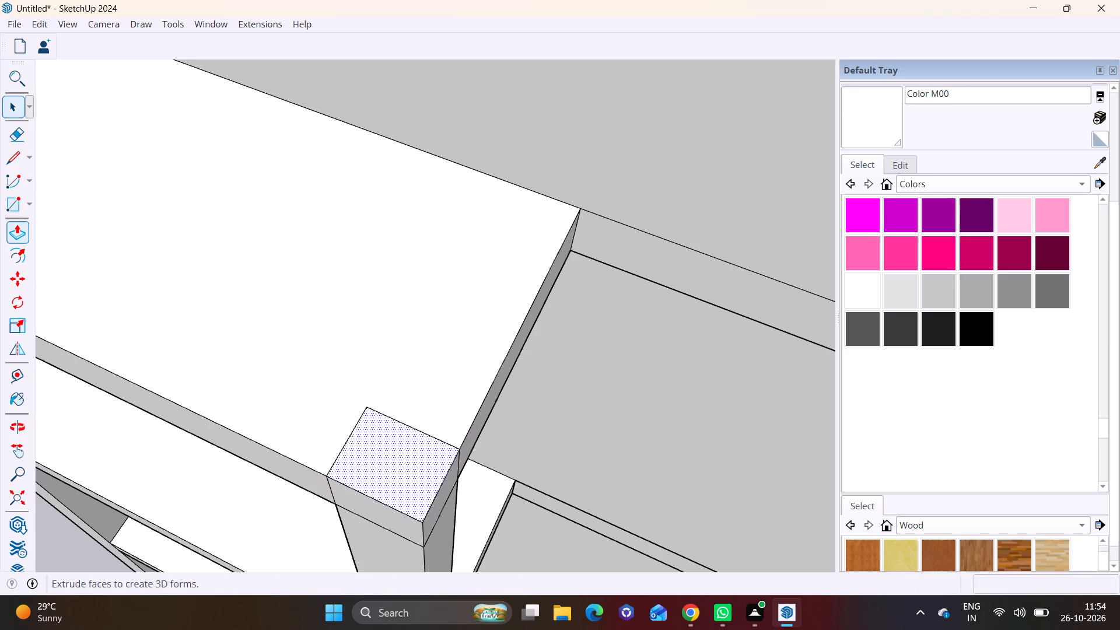
{"action": "left_click", "coordinate": [22, 233]}
{"action": "left_click", "coordinate": [390, 467]}
{"action": "scroll", "coordinate": [361, 313], "scroll_direction": "down", "scroll_amount": 9}
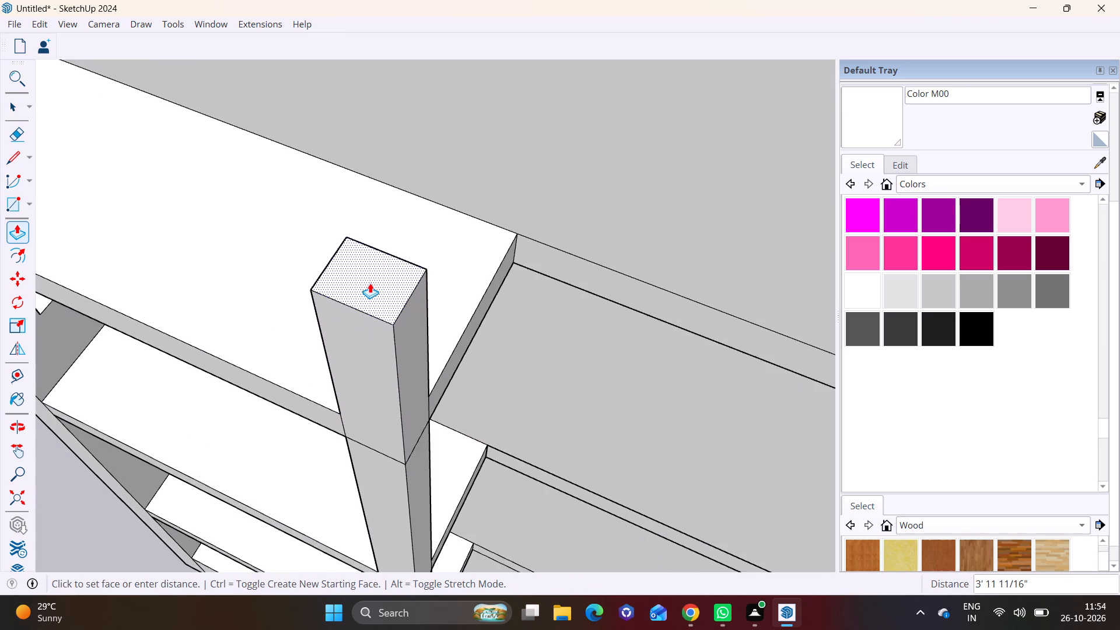
{"action": "scroll", "coordinate": [370, 283], "scroll_direction": "down", "scroll_amount": 9}
{"action": "left_click", "coordinate": [368, 157]}
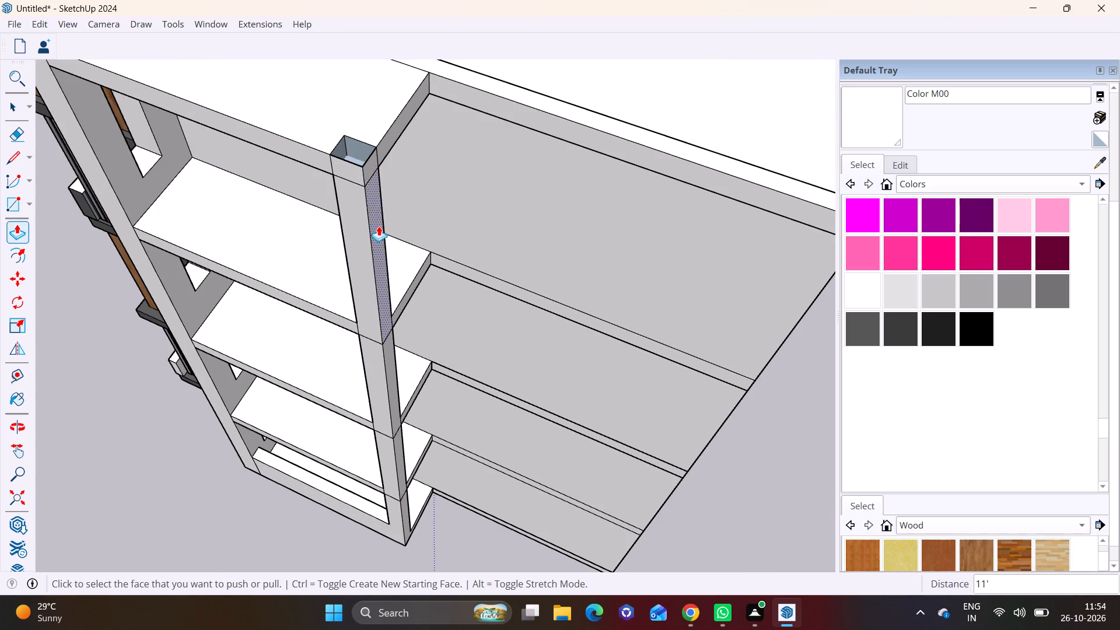
Draw a corner-to-corner rectangle to close the open recess in the roof-level slab above the post.
{"action": "scroll", "coordinate": [384, 236], "scroll_direction": "down", "scroll_amount": 5}
{"action": "middle_click_drag", "start_coordinate": [392, 301], "coordinate": [372, 449], "text": "shift"}
{"action": "scroll", "coordinate": [347, 405], "scroll_direction": "up", "scroll_amount": 7}
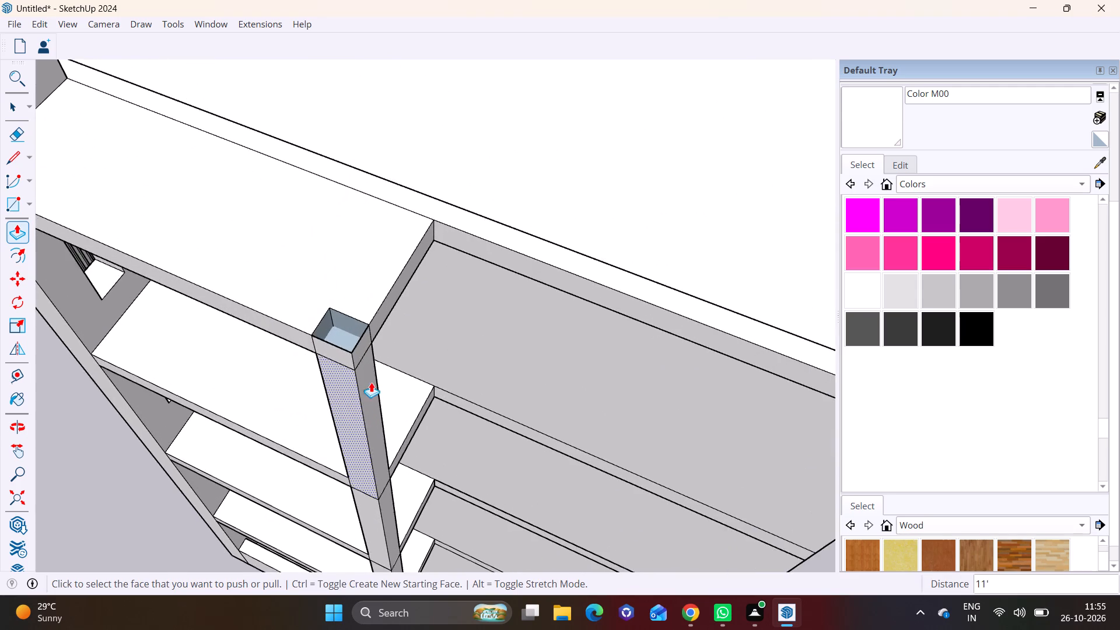
{"action": "middle_click_drag", "start_coordinate": [371, 382], "coordinate": [362, 435]}
{"action": "scroll", "coordinate": [337, 417], "scroll_direction": "up", "scroll_amount": 7}
{"action": "key", "text": "space"}
{"action": "left_click", "coordinate": [30, 208]}
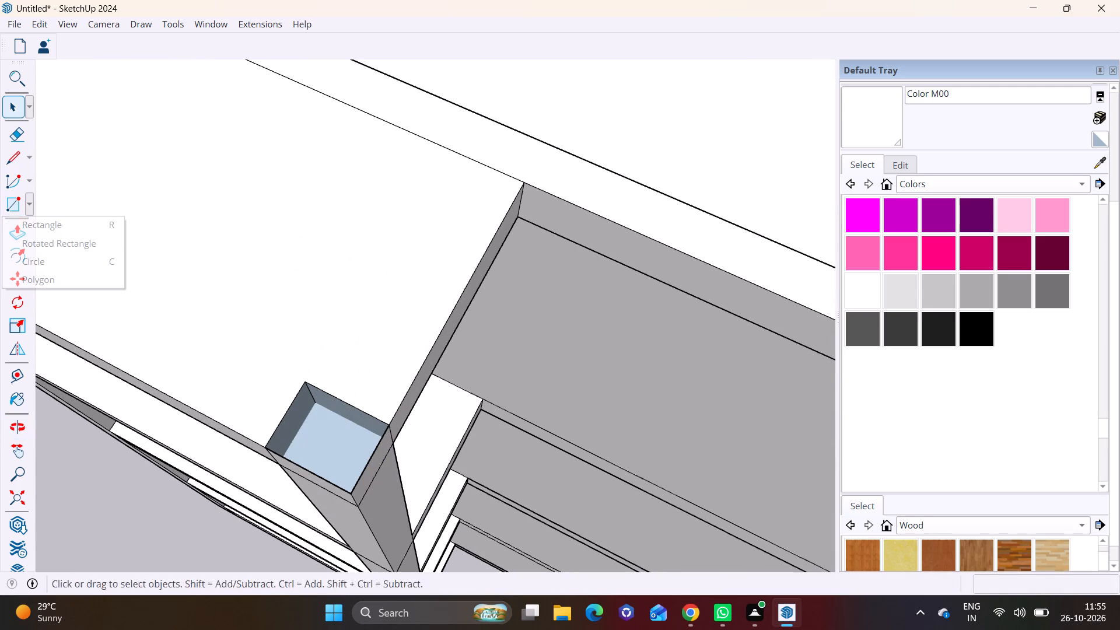
{"action": "left_click", "coordinate": [62, 226]}
{"action": "left_click", "coordinate": [307, 382]}
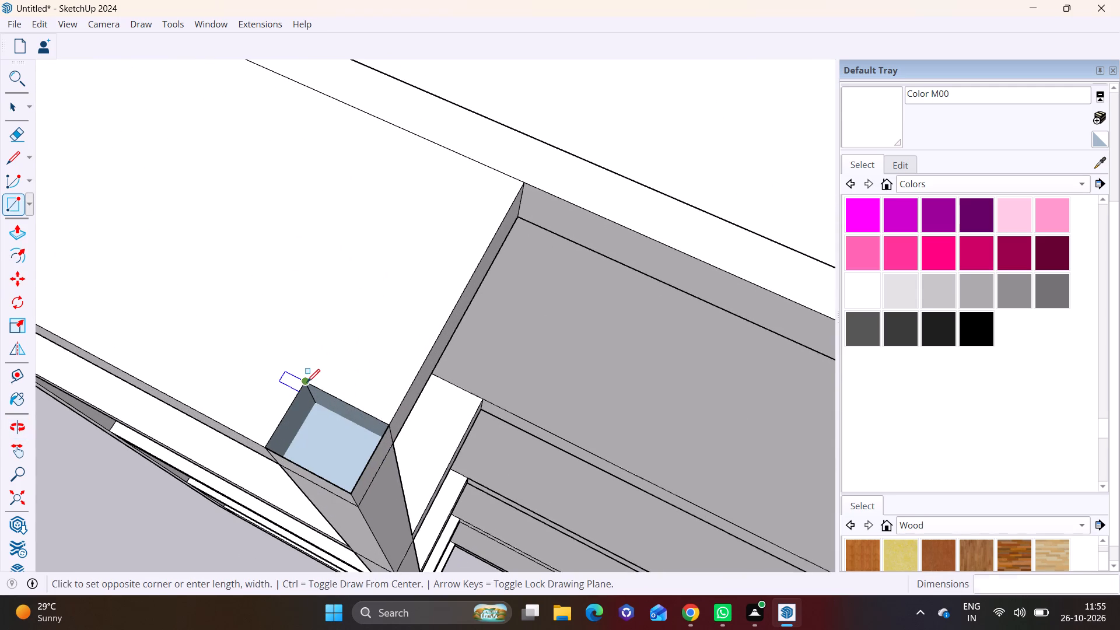
{"action": "left_click", "coordinate": [353, 491]}
{"action": "key", "text": "space"}
Examine the full-height corner post, balcony slabs and roof from above, from the side and from ground level.
{"action": "scroll", "coordinate": [374, 474], "scroll_direction": "down", "scroll_amount": 4}
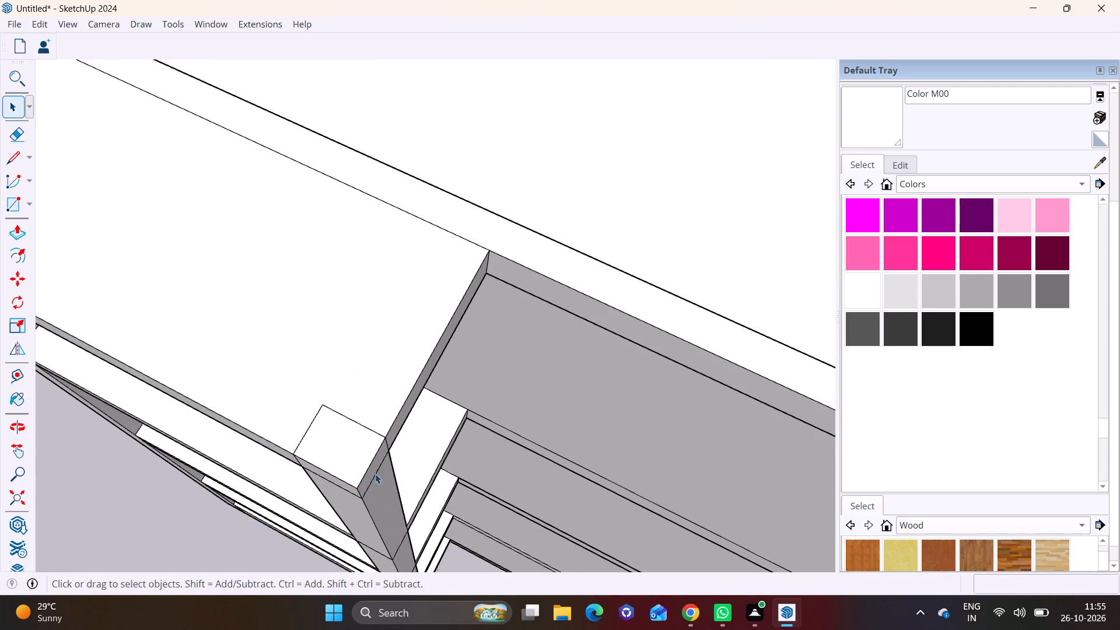
{"action": "scroll", "coordinate": [375, 474], "scroll_direction": "down", "scroll_amount": 12}
{"action": "middle_click_drag", "start_coordinate": [404, 509], "coordinate": [467, 299]}
{"action": "scroll", "coordinate": [461, 383], "scroll_direction": "down", "scroll_amount": 3}
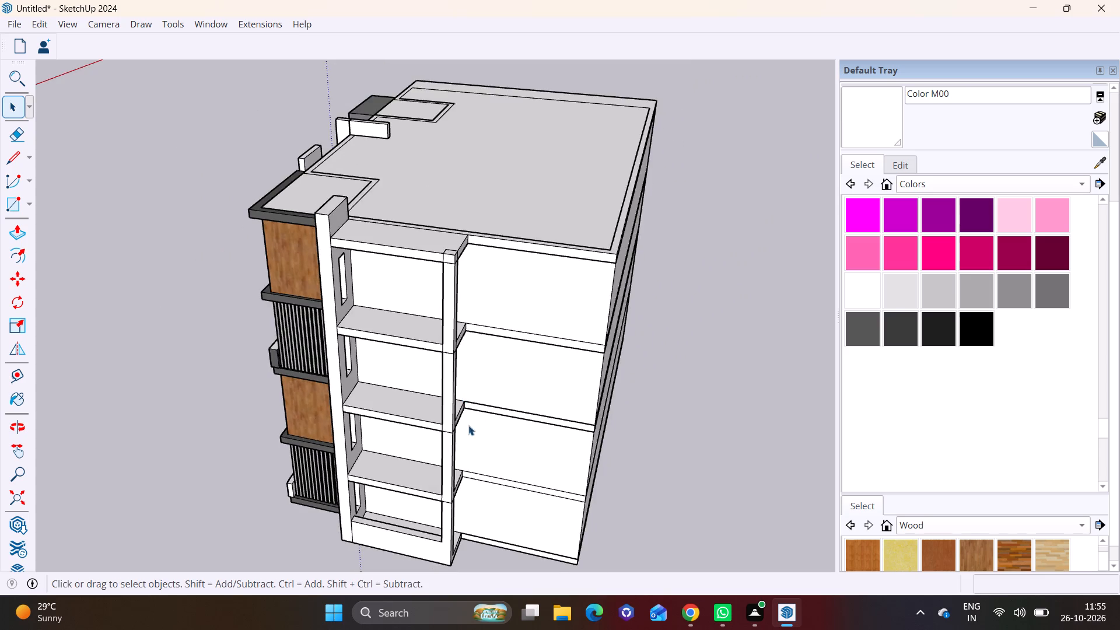
{"action": "middle_click_drag", "start_coordinate": [468, 425], "coordinate": [583, 225]}
{"action": "scroll", "coordinate": [508, 332], "scroll_direction": "up", "scroll_amount": 3}
{"action": "middle_click_drag", "start_coordinate": [518, 299], "coordinate": [478, 521], "text": "shift"}
{"action": "middle_click_drag", "start_coordinate": [447, 246], "coordinate": [430, 388]}
{"action": "scroll", "coordinate": [400, 311], "scroll_direction": "up", "scroll_amount": 1}
{"action": "middle_click_drag", "start_coordinate": [398, 310], "coordinate": [374, 381], "text": "shift"}
{"action": "scroll", "coordinate": [374, 384], "scroll_direction": "up", "scroll_amount": 2}
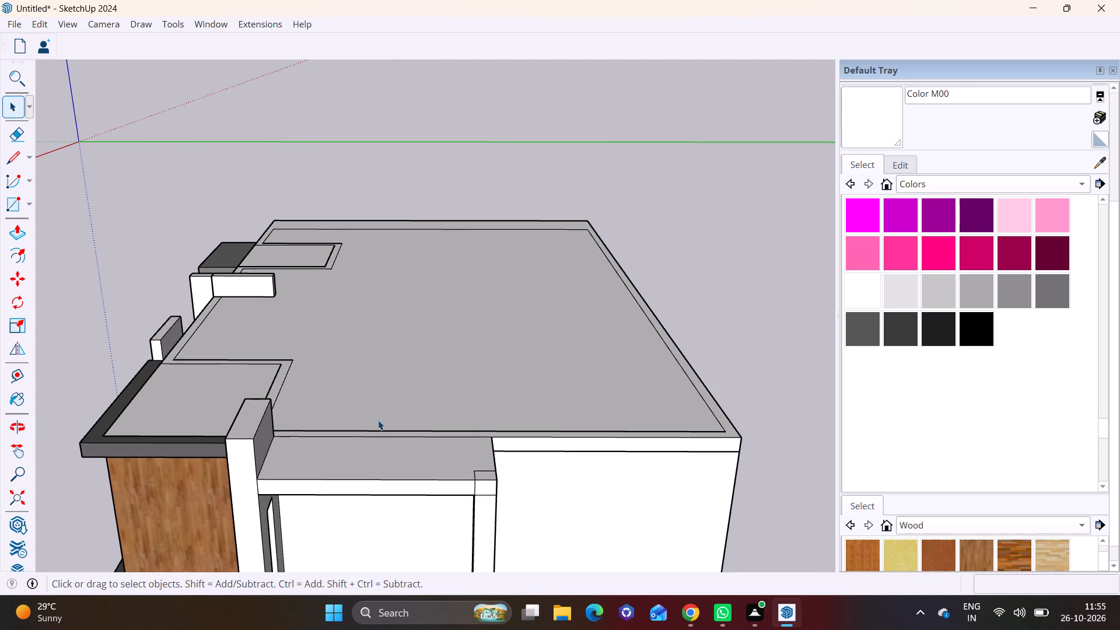
{"action": "middle_click_drag", "start_coordinate": [380, 421], "coordinate": [410, 312]}
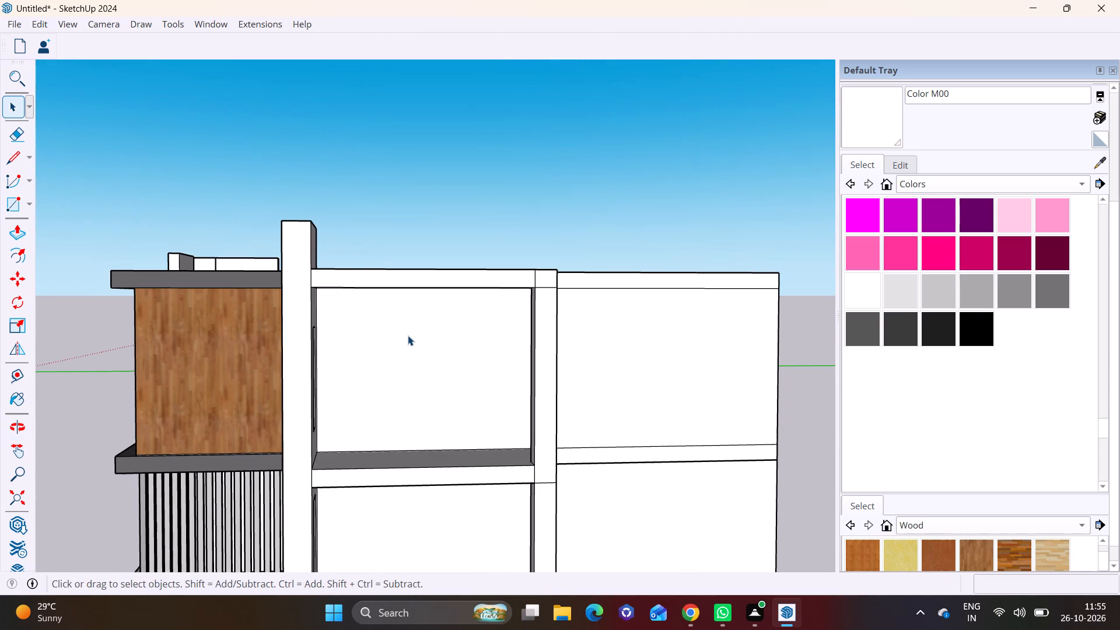
{"action": "scroll", "coordinate": [408, 335], "scroll_direction": "down", "scroll_amount": 1}
{"action": "middle_click_drag", "start_coordinate": [404, 352], "coordinate": [349, 387], "text": "shift"}
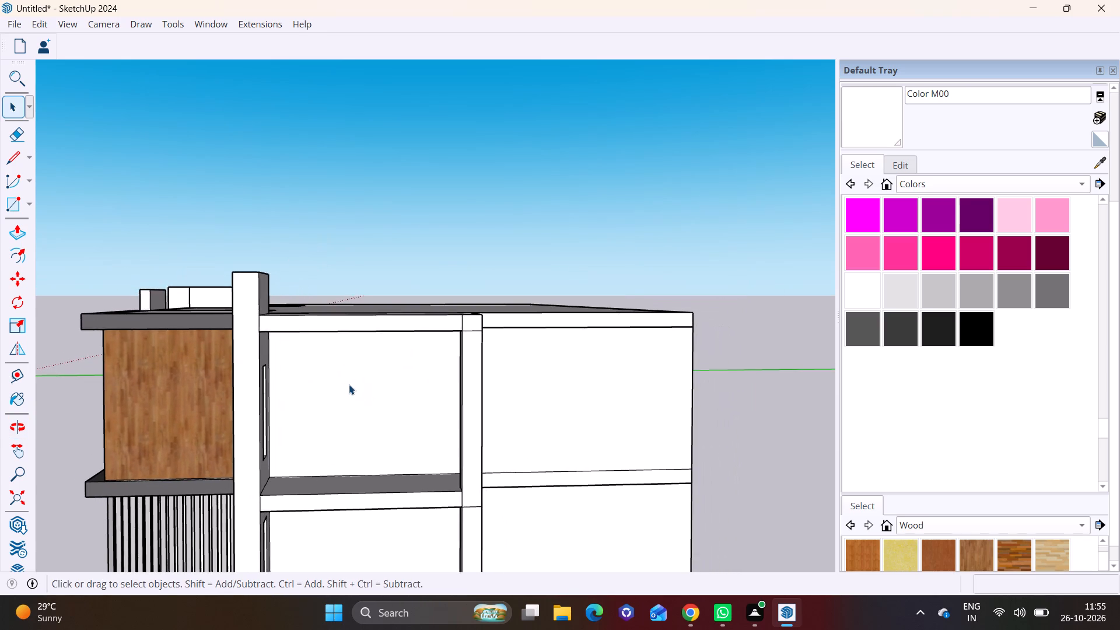
{"action": "scroll", "coordinate": [349, 384], "scroll_direction": "down", "scroll_amount": 2}
{"action": "middle_click_drag", "start_coordinate": [361, 393], "coordinate": [389, 329]}
{"action": "middle_click_drag", "start_coordinate": [433, 450], "coordinate": [475, 281], "text": "shift"}
{"action": "scroll", "coordinate": [432, 413], "scroll_direction": "down", "scroll_amount": 2}
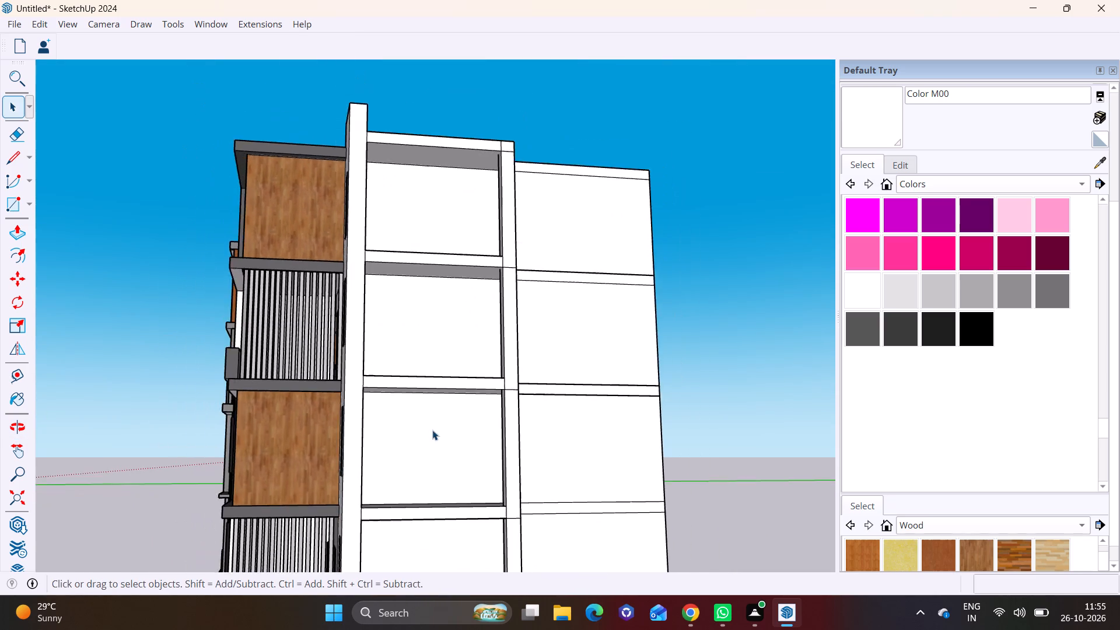
{"action": "scroll", "coordinate": [432, 430], "scroll_direction": "down", "scroll_amount": 5}
{"action": "middle_click_drag", "start_coordinate": [446, 466], "coordinate": [430, 362], "text": "shift"}
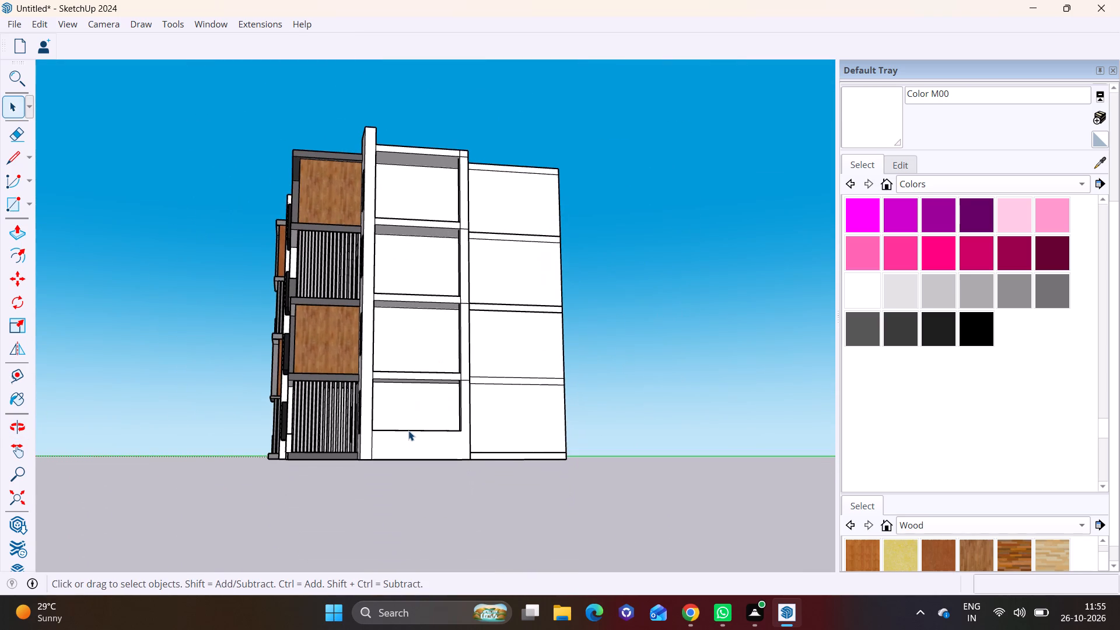
{"action": "scroll", "coordinate": [408, 430], "scroll_direction": "up", "scroll_amount": 7}
{"action": "middle_click_drag", "start_coordinate": [439, 355], "coordinate": [367, 498]}
Draw a rectangle about 12' 5" by 11 3/4" along the front of the second-level balcony slab, between side wall and post.
{"action": "scroll", "coordinate": [333, 464], "scroll_direction": "up", "scroll_amount": 2}
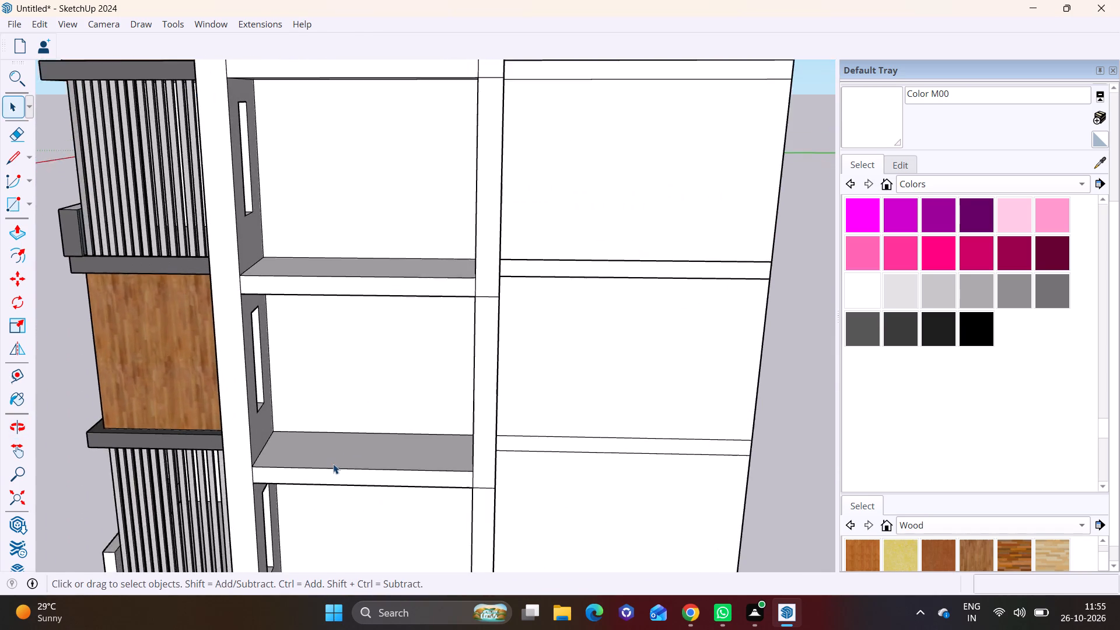
{"action": "scroll", "coordinate": [333, 464], "scroll_direction": "up", "scroll_amount": 3}
{"action": "middle_click_drag", "start_coordinate": [306, 462], "coordinate": [301, 485]}
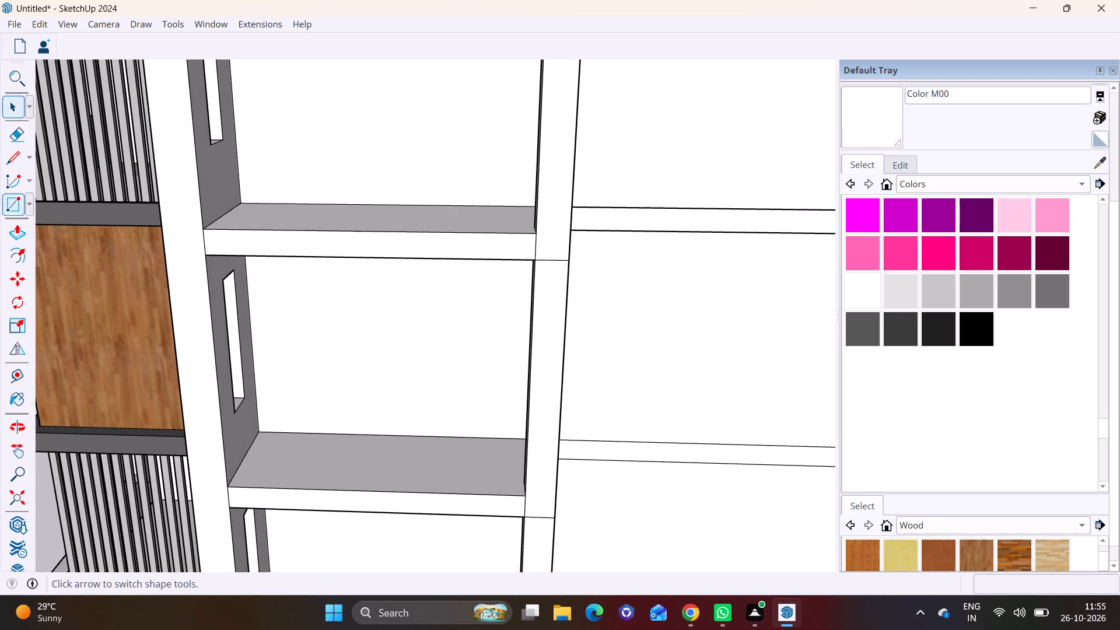
{"action": "left_click", "coordinate": [27, 204]}
{"action": "left_click", "coordinate": [37, 222]}
{"action": "scroll", "coordinate": [232, 467], "scroll_direction": "up", "scroll_amount": 2}
{"action": "left_click", "coordinate": [233, 490]}
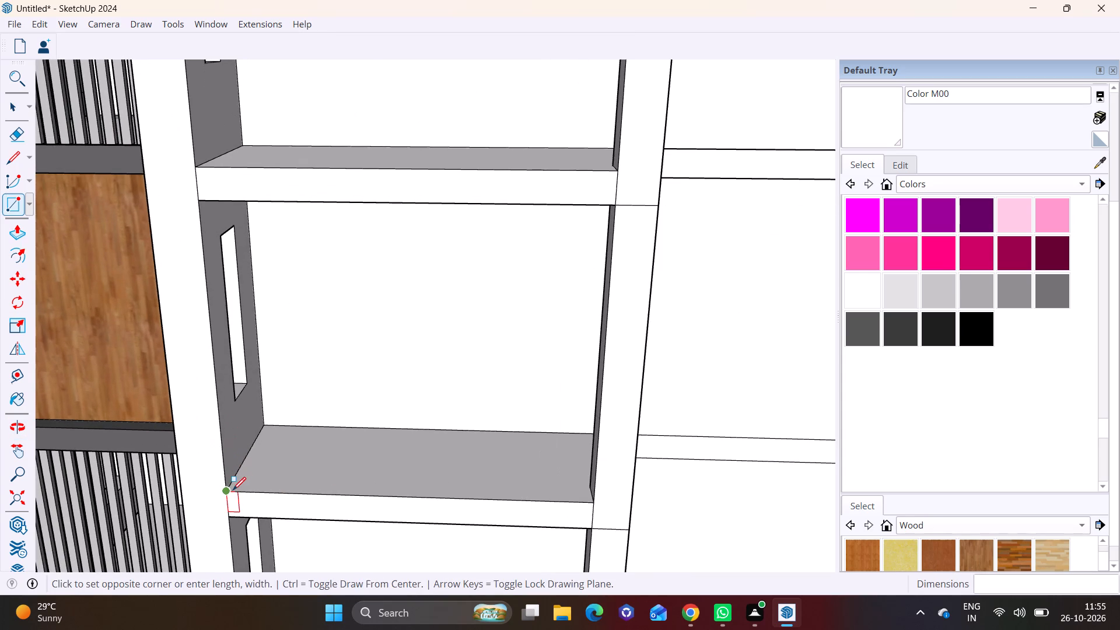
{"action": "middle_click_drag", "start_coordinate": [461, 492], "coordinate": [506, 523]}
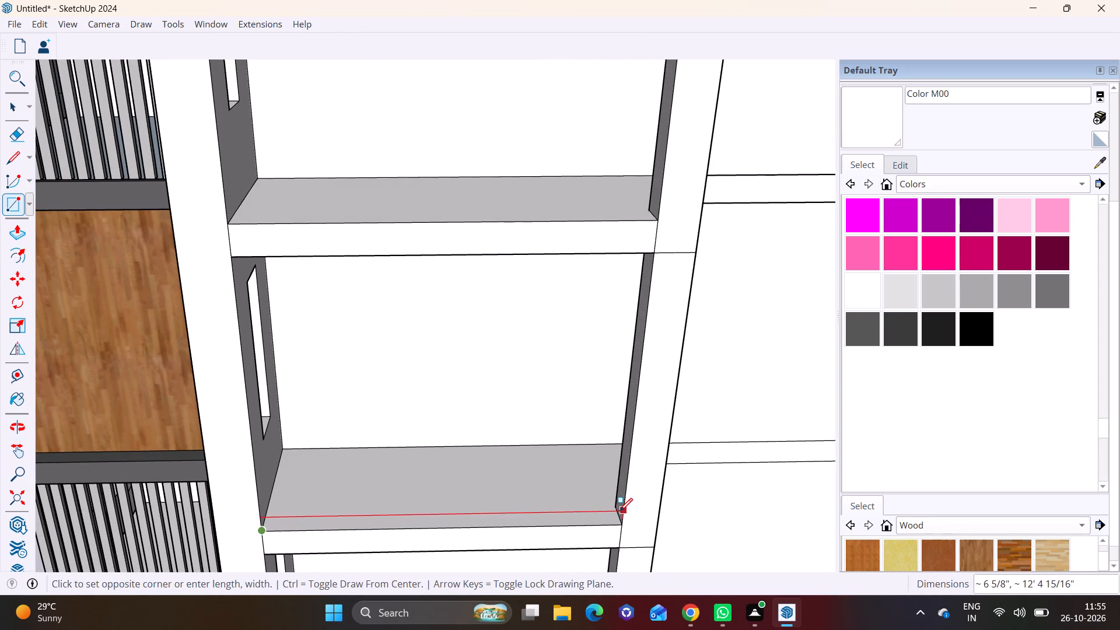
{"action": "left_click", "coordinate": [614, 510]}
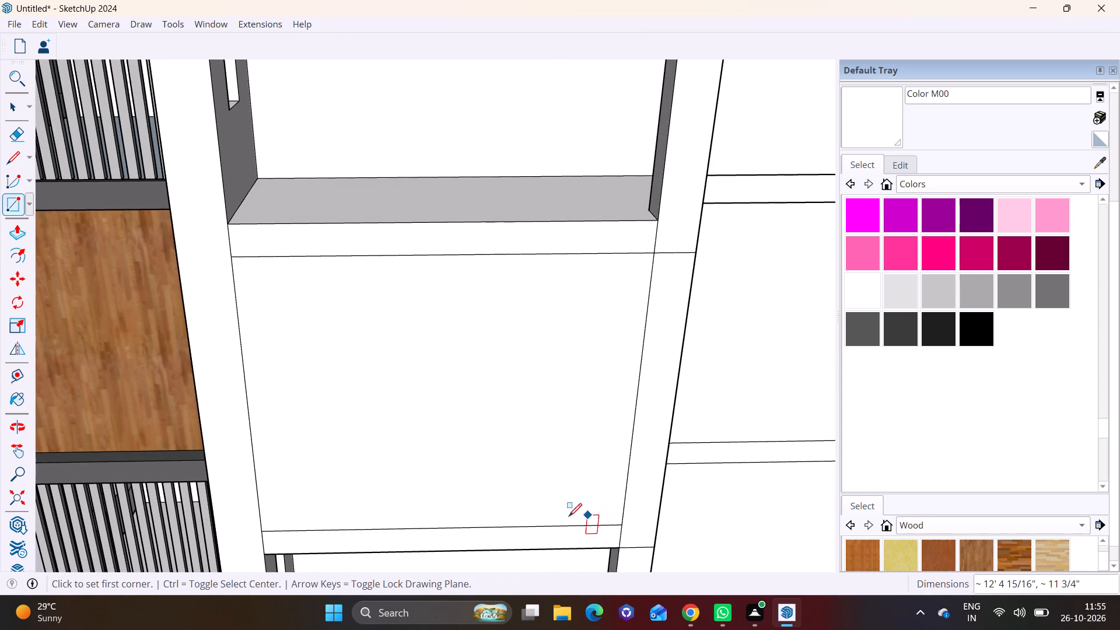
Divide the face filling the second-level opening with a horizontal line just above the slab, and delete the upper part.
{"action": "left_click", "coordinate": [11, 159]}
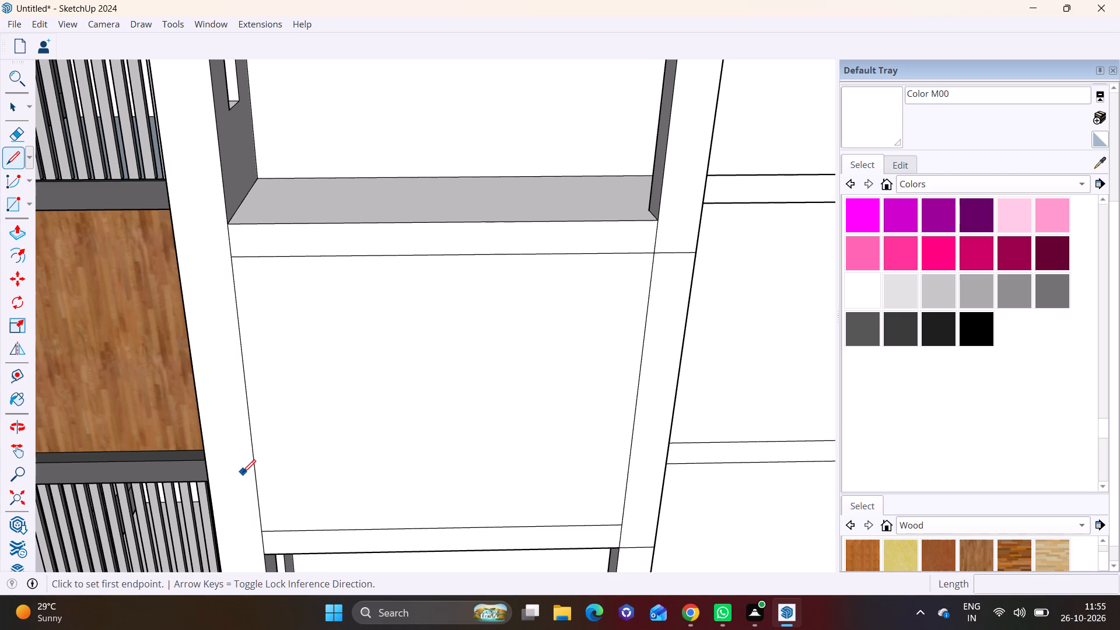
{"action": "left_click", "coordinate": [261, 502]}
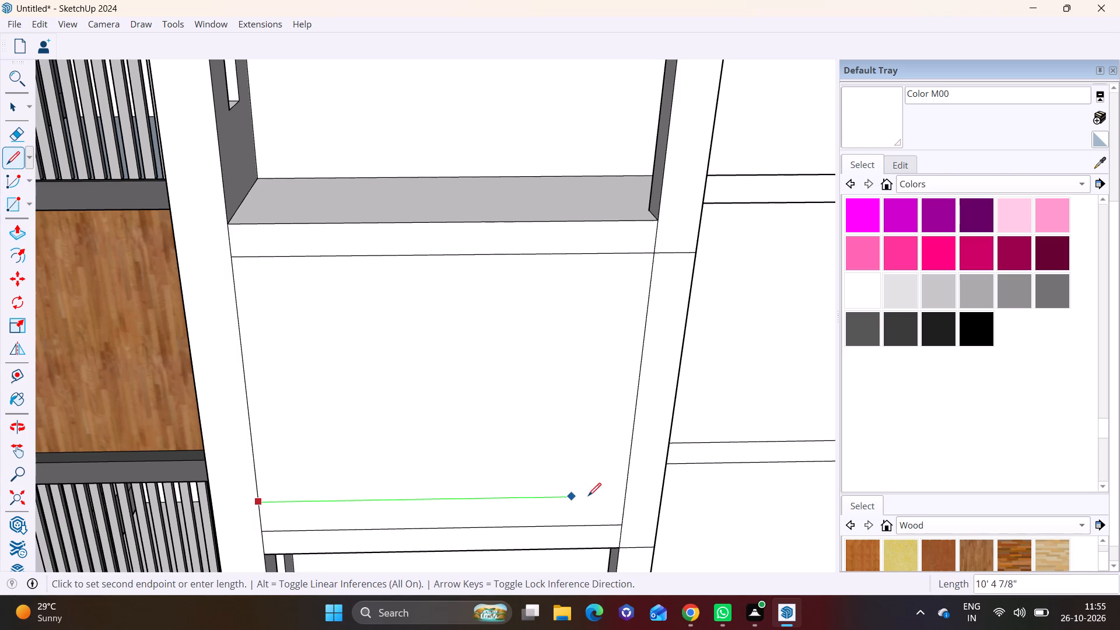
{"action": "left_click", "coordinate": [623, 494]}
{"action": "key", "text": "space"}
{"action": "left_click", "coordinate": [478, 451]}
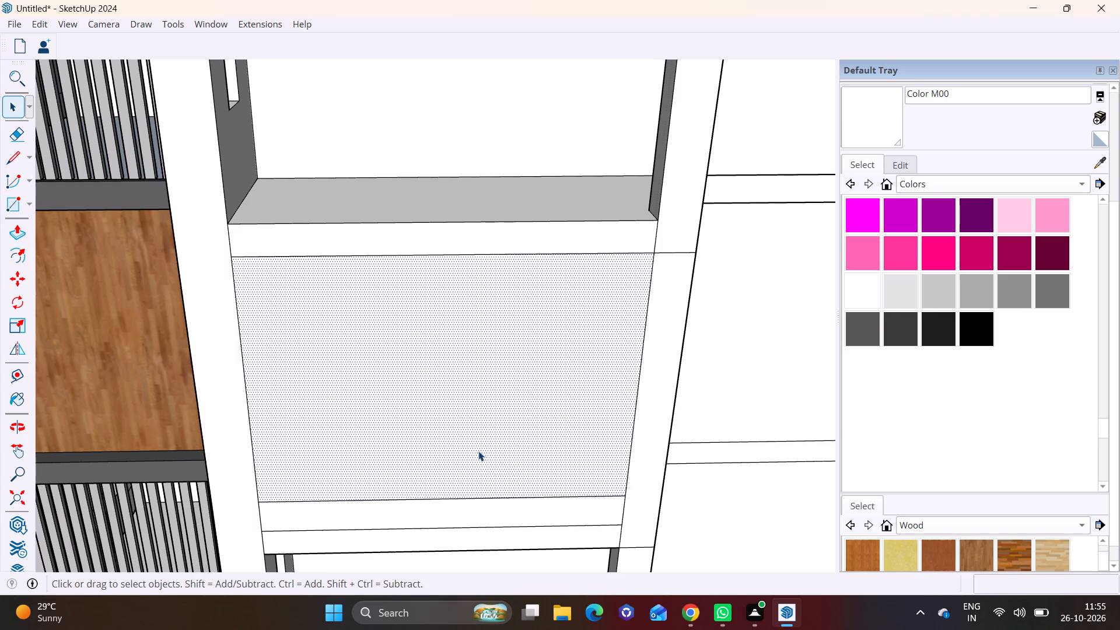
{"action": "key", "text": "Delete"}
Push/Pull the narrow strip along the front of the second-level balcony slab up about 1' 2 3/4" as a parapet.
{"action": "middle_click_drag", "start_coordinate": [492, 519], "coordinate": [298, 579]}
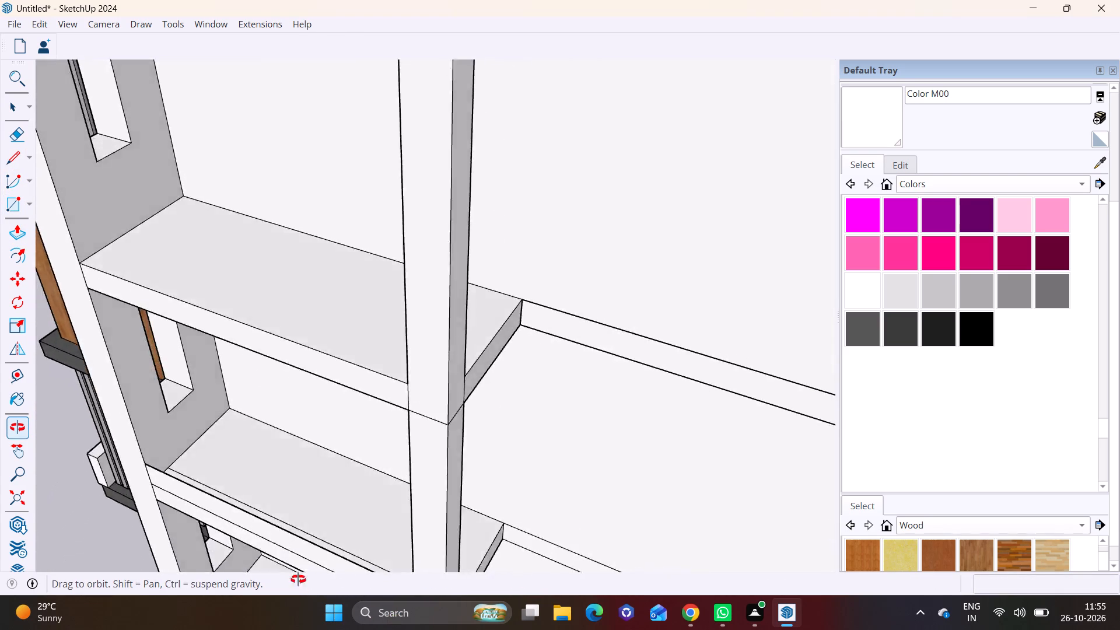
{"action": "middle_click_drag", "start_coordinate": [298, 579], "coordinate": [256, 615]}
{"action": "scroll", "coordinate": [237, 483], "scroll_direction": "up", "scroll_amount": 4}
{"action": "middle_click_drag", "start_coordinate": [298, 520], "coordinate": [370, 394], "text": "shift"}
{"action": "middle_click_drag", "start_coordinate": [364, 473], "coordinate": [356, 534]}
{"action": "scroll", "coordinate": [316, 498], "scroll_direction": "up", "scroll_amount": 2}
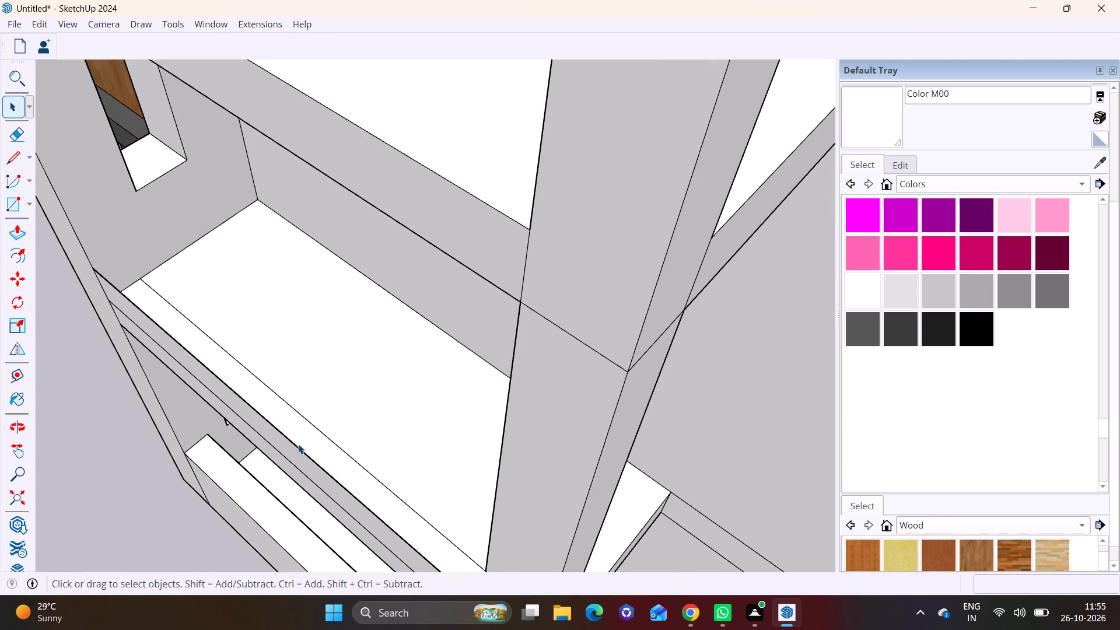
{"action": "left_click", "coordinate": [304, 436]}
{"action": "left_click", "coordinate": [15, 233]}
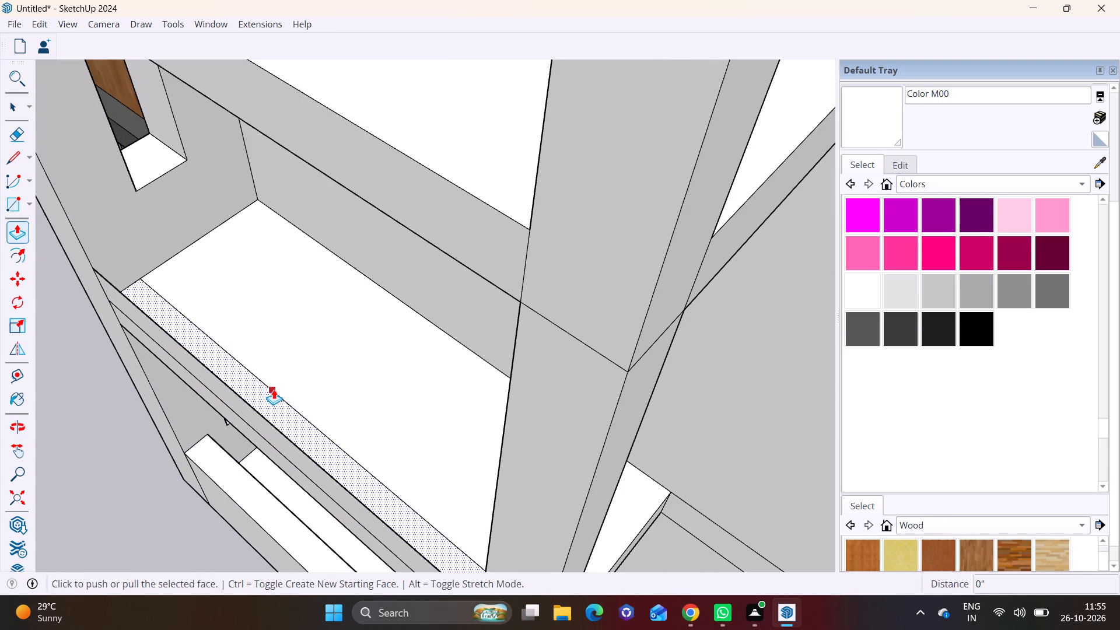
{"action": "left_click", "coordinate": [276, 403]}
{"action": "left_click", "coordinate": [239, 398]}
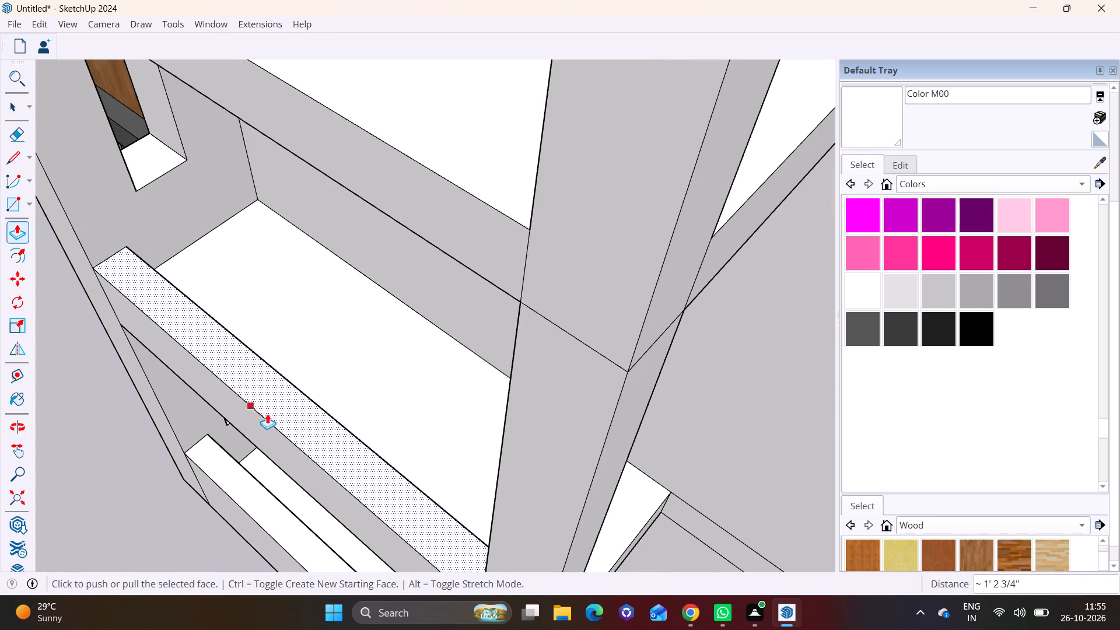
Raise the top face of the second-level balcony parapet by a further 1' 4 5/16" or so.
{"action": "scroll", "coordinate": [281, 440], "scroll_direction": "down", "scroll_amount": 7}
{"action": "middle_click_drag", "start_coordinate": [322, 494], "coordinate": [496, 296]}
{"action": "middle_click_drag", "start_coordinate": [478, 371], "coordinate": [410, 446]}
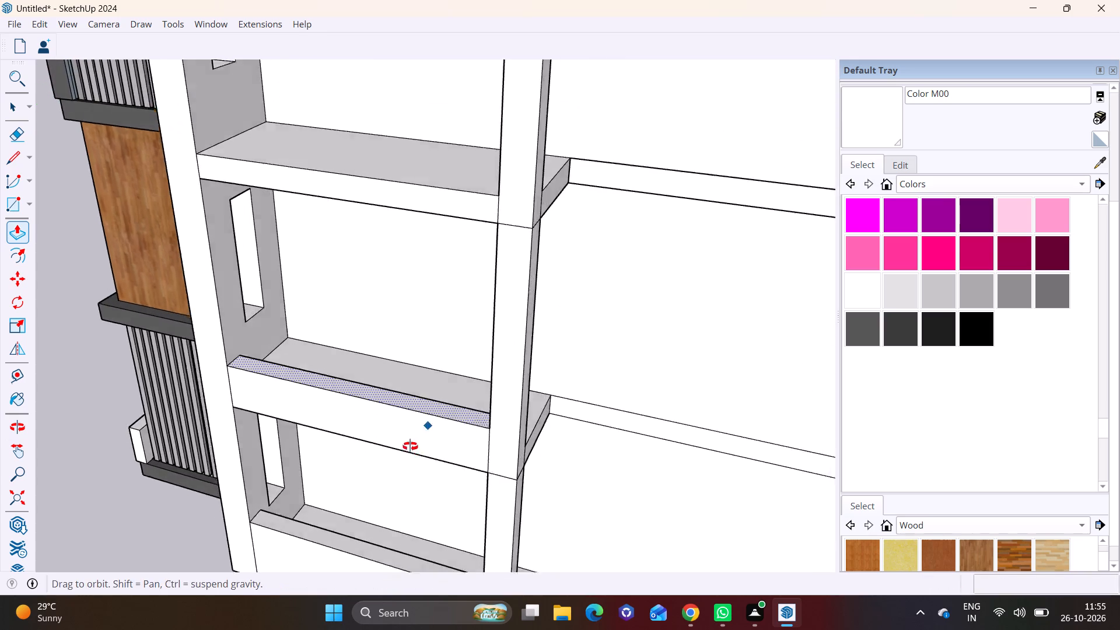
{"action": "middle_click_drag", "start_coordinate": [410, 446], "coordinate": [408, 447]}
{"action": "scroll", "coordinate": [388, 395], "scroll_direction": "up", "scroll_amount": 2}
{"action": "left_click", "coordinate": [384, 418]}
{"action": "left_click", "coordinate": [381, 384]}
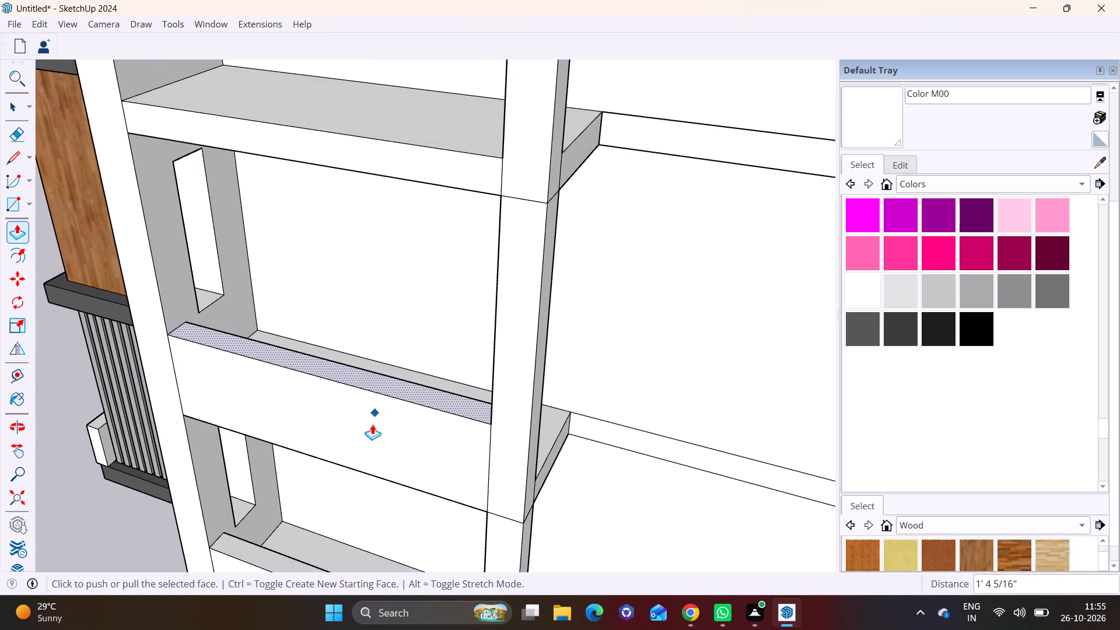
Draw a rectangle about 12' 5" by 10 13/16" along the front of the third-level balcony slab, between side wall and post.
{"action": "scroll", "coordinate": [365, 449], "scroll_direction": "down", "scroll_amount": 3}
{"action": "middle_click_drag", "start_coordinate": [362, 454], "coordinate": [505, 272]}
{"action": "scroll", "coordinate": [480, 340], "scroll_direction": "down", "scroll_amount": 6}
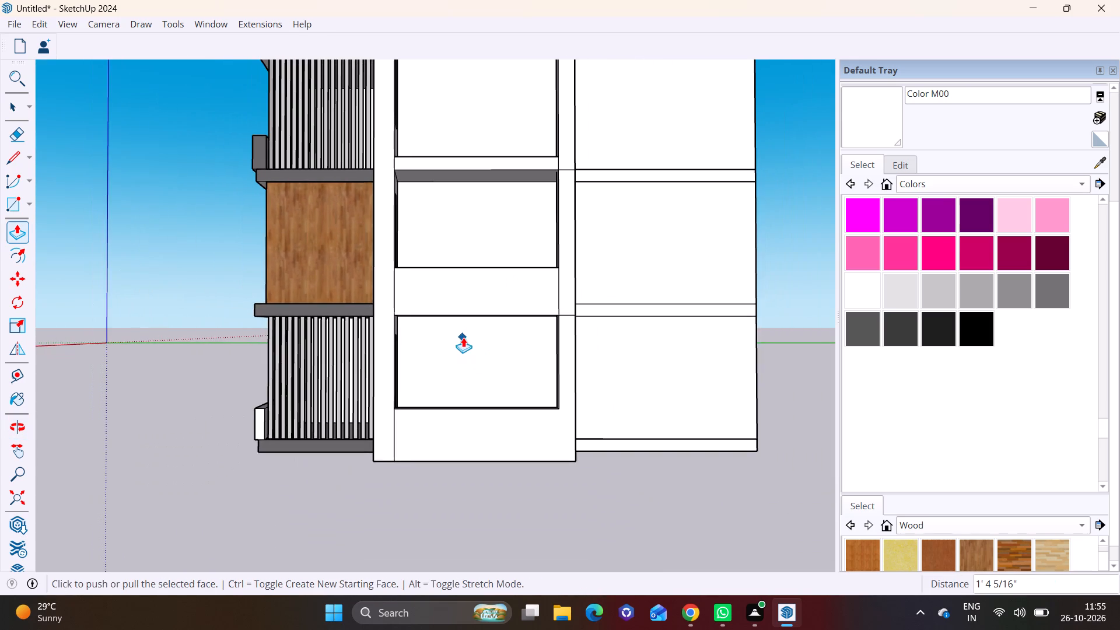
{"action": "middle_click_drag", "start_coordinate": [463, 337], "coordinate": [369, 477]}
{"action": "middle_click_drag", "start_coordinate": [366, 474], "coordinate": [596, 473]}
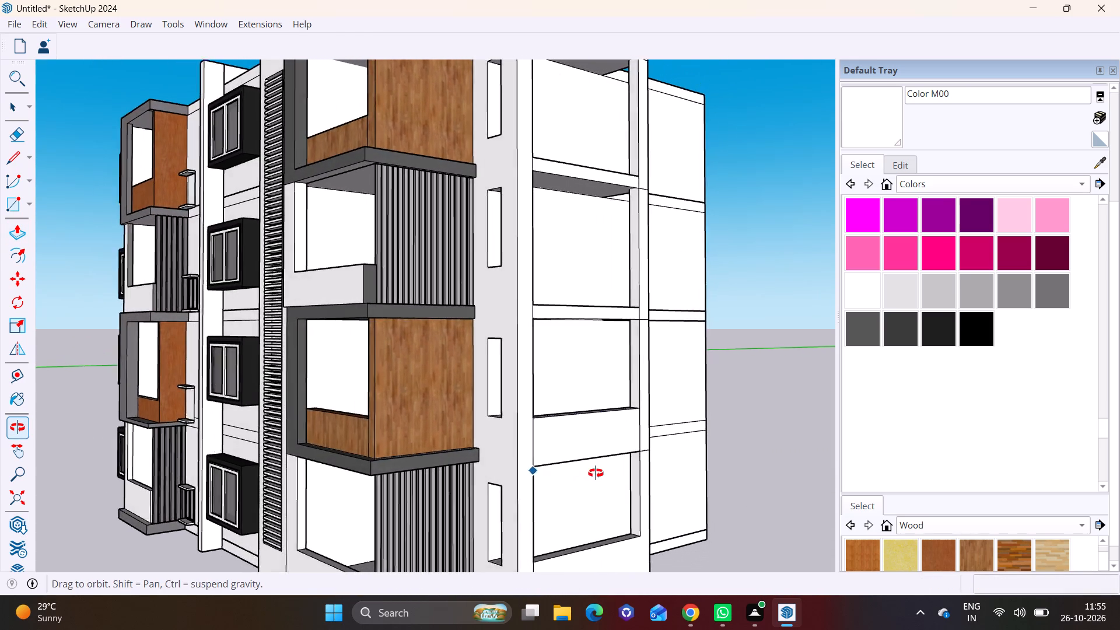
{"action": "middle_click_drag", "start_coordinate": [596, 473], "coordinate": [599, 473]}
{"action": "middle_click_drag", "start_coordinate": [604, 342], "coordinate": [514, 395], "text": "shift"}
{"action": "middle_click_drag", "start_coordinate": [510, 376], "coordinate": [502, 514]}
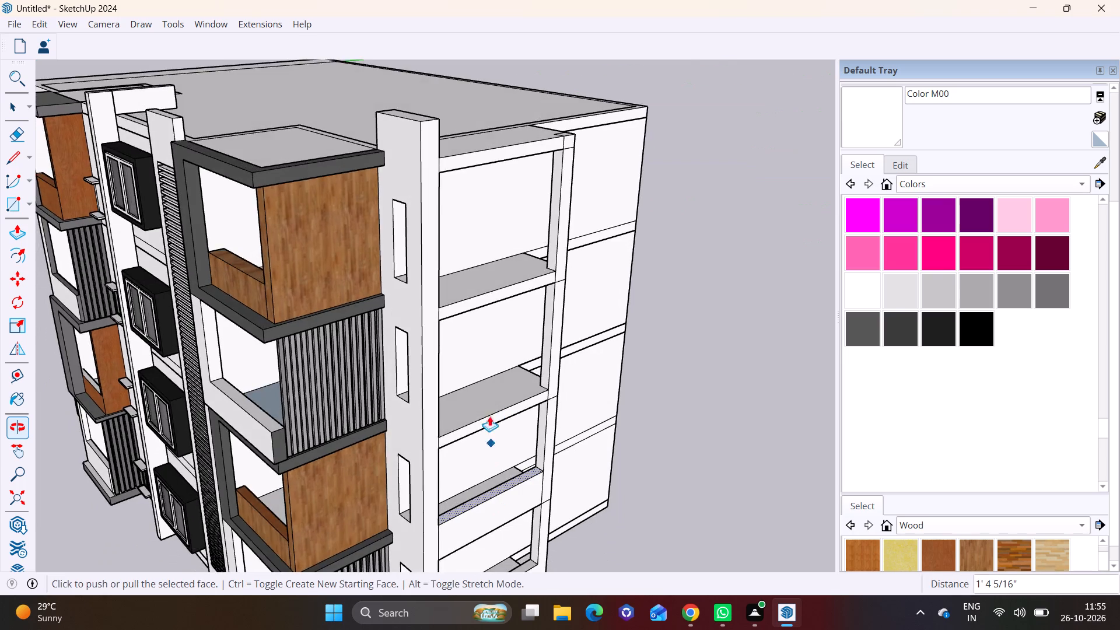
{"action": "scroll", "coordinate": [488, 408], "scroll_direction": "up", "scroll_amount": 8}
{"action": "middle_click_drag", "start_coordinate": [529, 440], "coordinate": [481, 532]}
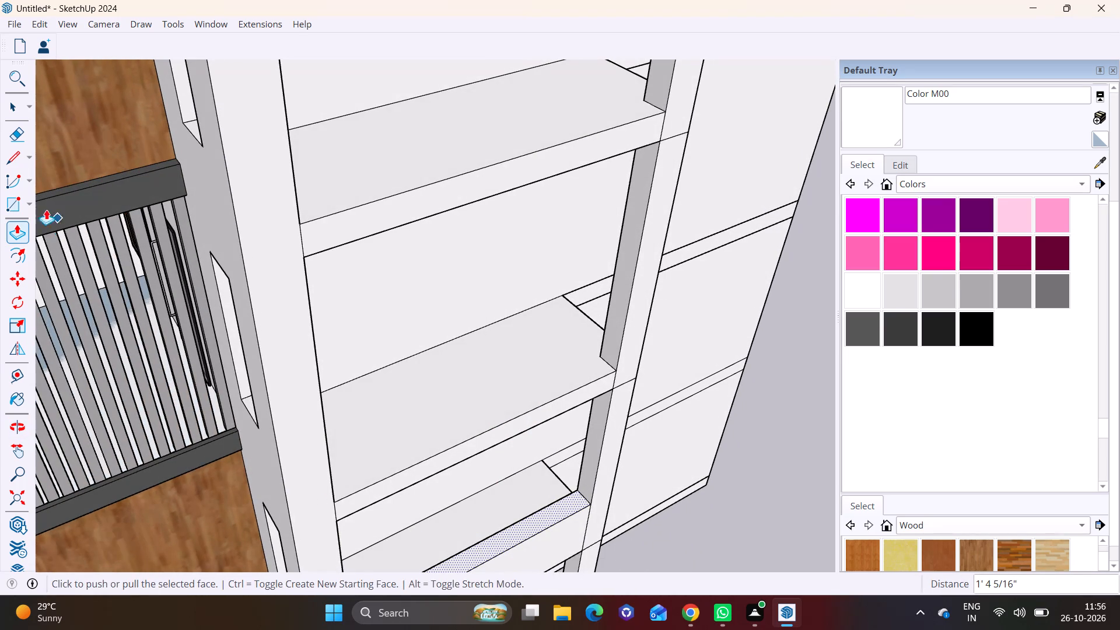
{"action": "left_click", "coordinate": [29, 201]}
{"action": "left_click", "coordinate": [47, 226]}
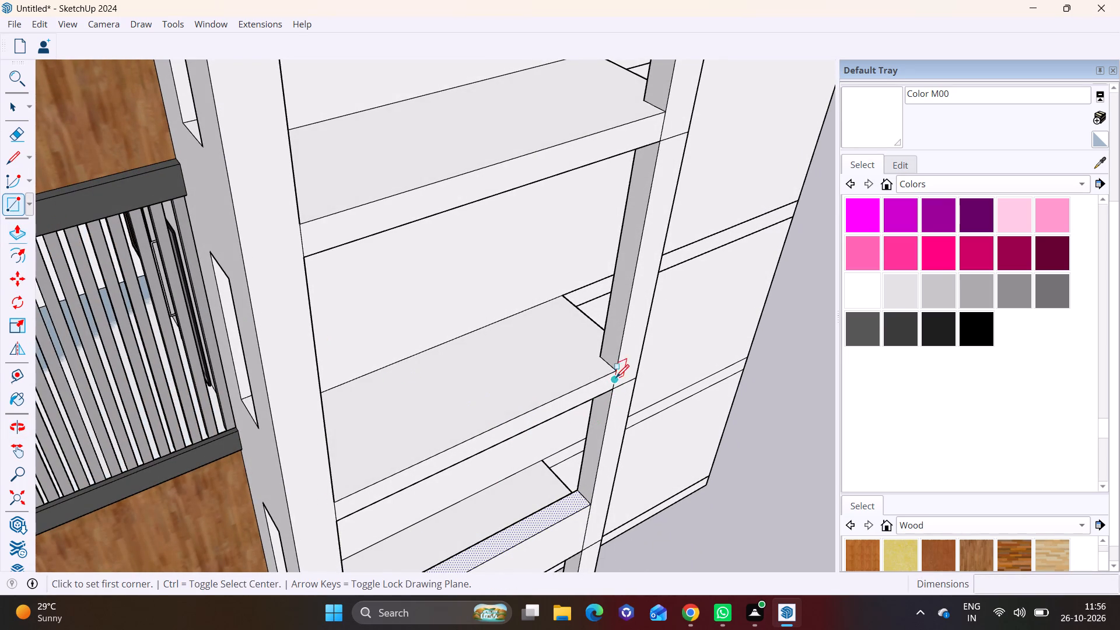
{"action": "left_click", "coordinate": [615, 373]}
{"action": "middle_click_drag", "start_coordinate": [412, 454], "coordinate": [230, 525]}
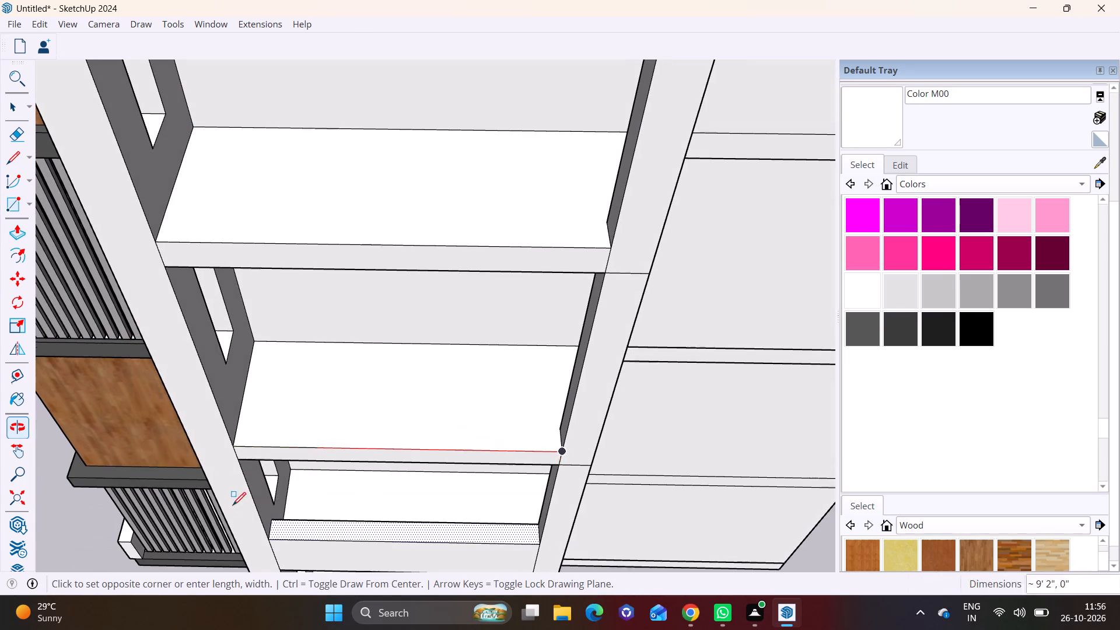
{"action": "left_click", "coordinate": [237, 426]}
Divide the face filling the third-level opening with a line about 12' 5" long above the slab, and delete the upper part.
{"action": "scroll", "coordinate": [351, 415], "scroll_direction": "down", "scroll_amount": 2}
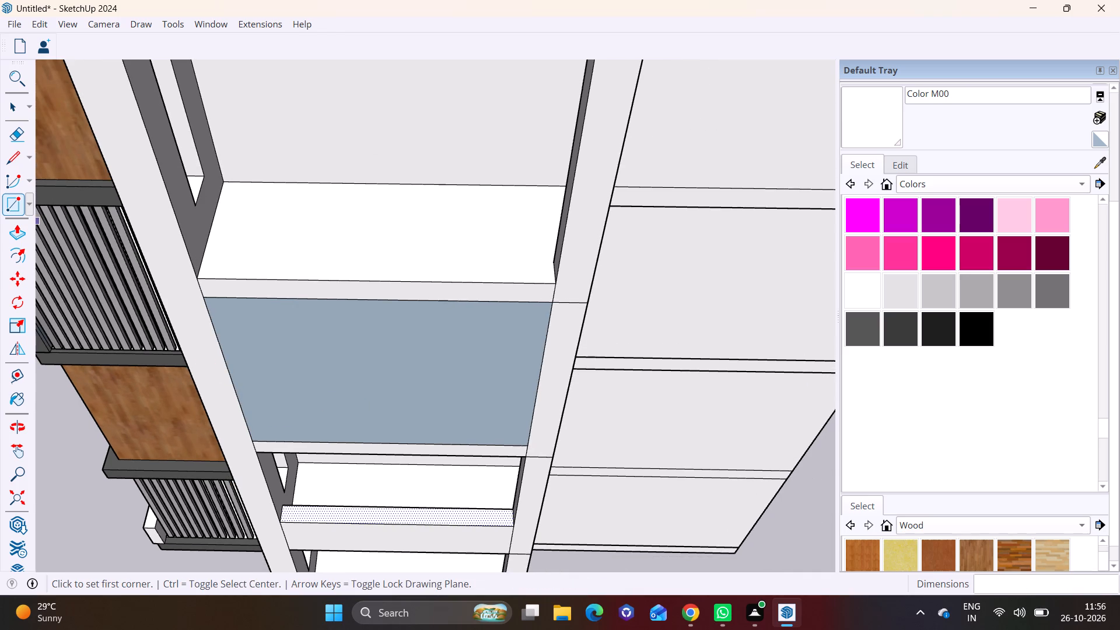
{"action": "left_click", "coordinate": [7, 162]}
{"action": "middle_click_drag", "start_coordinate": [294, 399], "coordinate": [321, 262]}
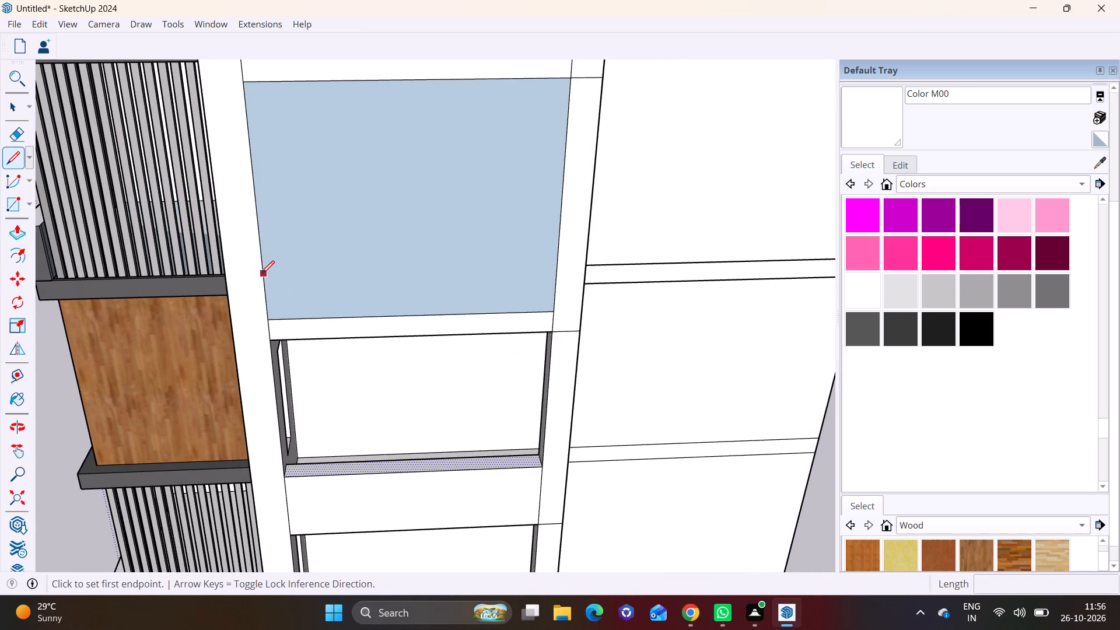
{"action": "left_click", "coordinate": [264, 264]}
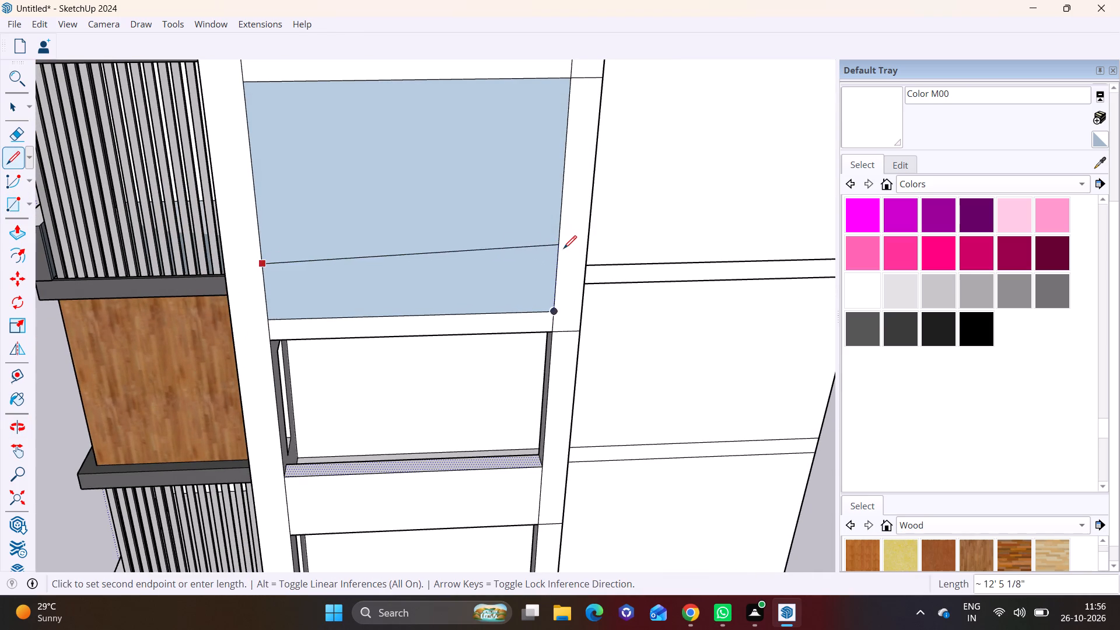
{"action": "left_click", "coordinate": [560, 254]}
{"action": "key", "text": "space"}
{"action": "left_click", "coordinate": [479, 222]}
{"action": "key", "text": "Delete"}
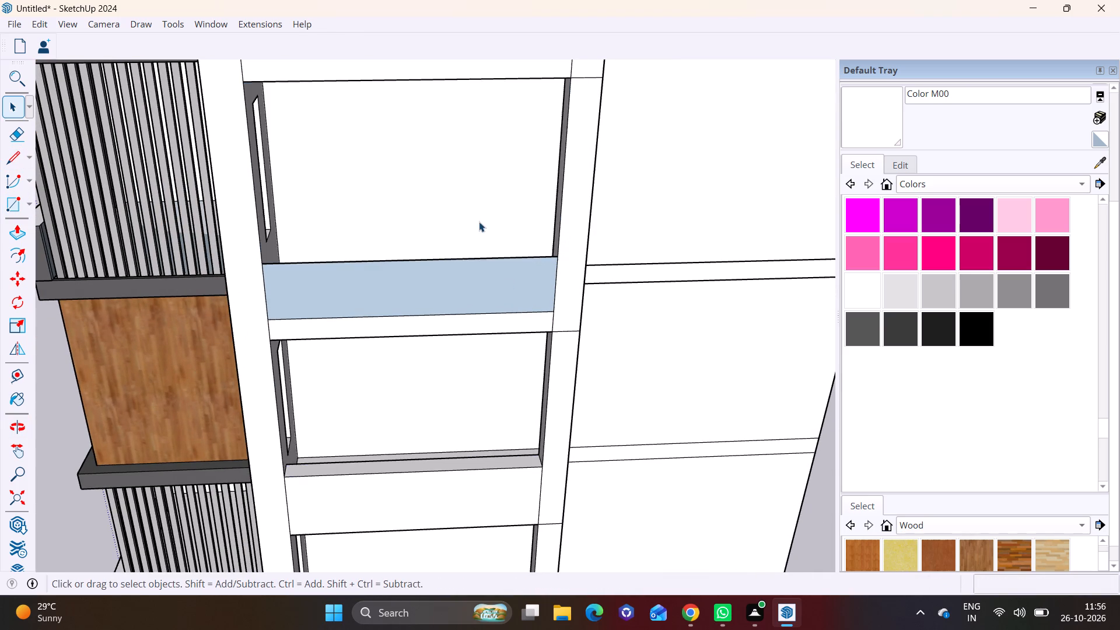
Push/Pull the strip along the front of the third-level balcony slab up about 2' 7 1/4", behind the remaining front face.
{"action": "middle_click_drag", "start_coordinate": [534, 254], "coordinate": [332, 452]}
{"action": "scroll", "coordinate": [261, 508], "scroll_direction": "up", "scroll_amount": 7}
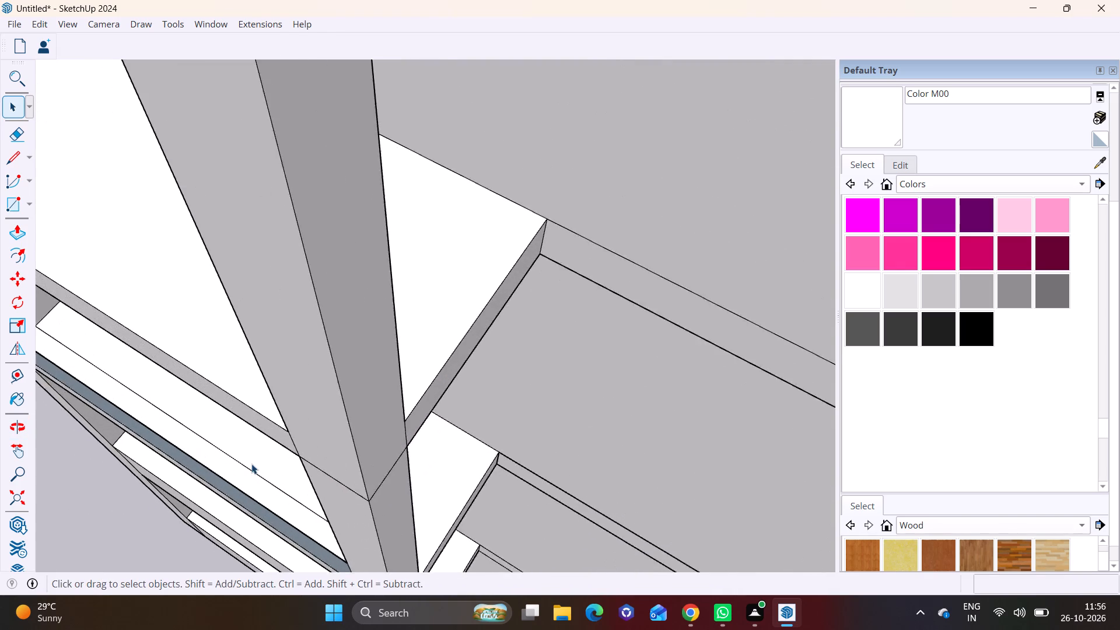
{"action": "scroll", "coordinate": [251, 464], "scroll_direction": "up", "scroll_amount": 2}
{"action": "left_click", "coordinate": [241, 477]}
{"action": "left_click", "coordinate": [19, 223]}
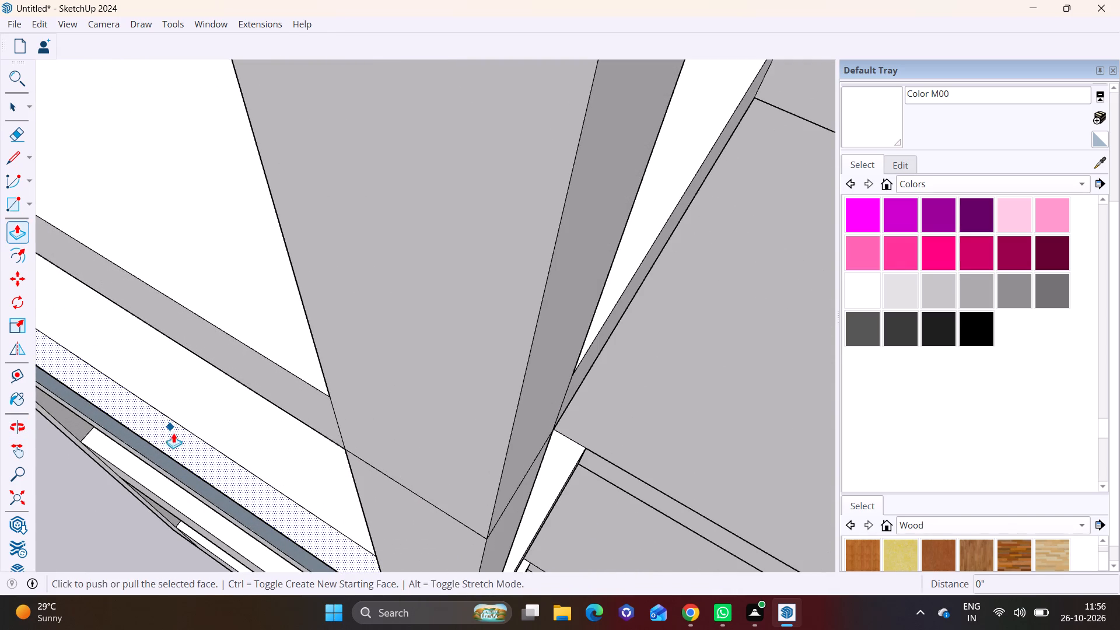
{"action": "left_click", "coordinate": [180, 443]}
{"action": "middle_click_drag", "start_coordinate": [144, 440], "coordinate": [250, 321]}
{"action": "left_click", "coordinate": [250, 321]}
Draw a rectangle about 12' 5" by 5 7/8" along the front of the top-level balcony slab, between side wall and post.
{"action": "scroll", "coordinate": [330, 390], "scroll_direction": "down", "scroll_amount": 11}
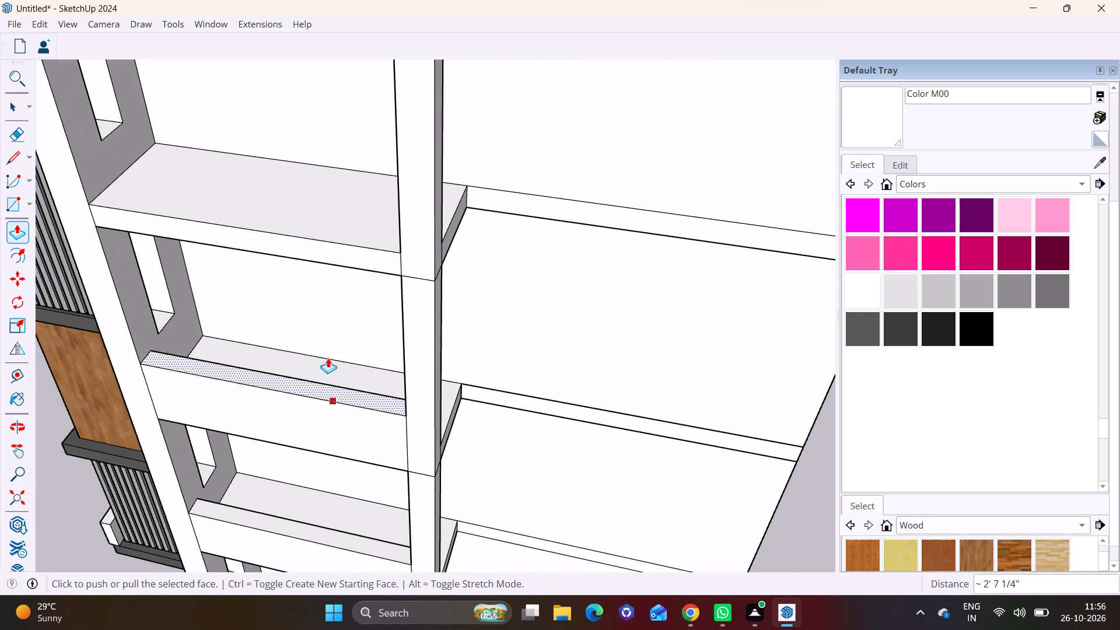
{"action": "middle_click_drag", "start_coordinate": [328, 321], "coordinate": [395, 471]}
{"action": "scroll", "coordinate": [335, 387], "scroll_direction": "up", "scroll_amount": 2}
{"action": "middle_click_drag", "start_coordinate": [331, 401], "coordinate": [314, 431]}
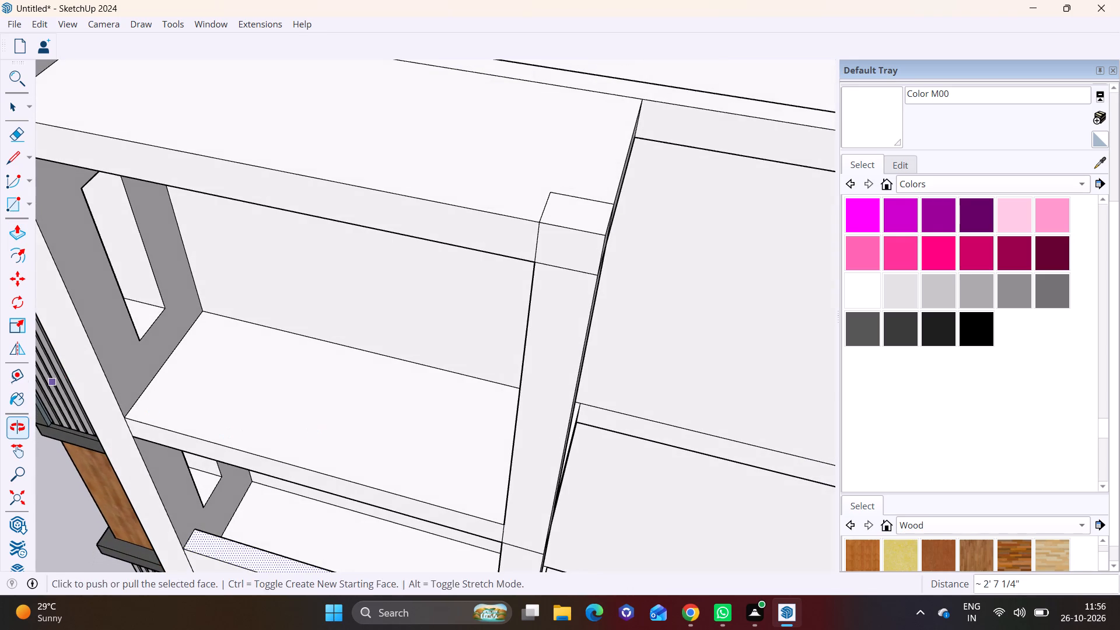
{"action": "left_click", "coordinate": [26, 201]}
{"action": "left_click", "coordinate": [36, 220]}
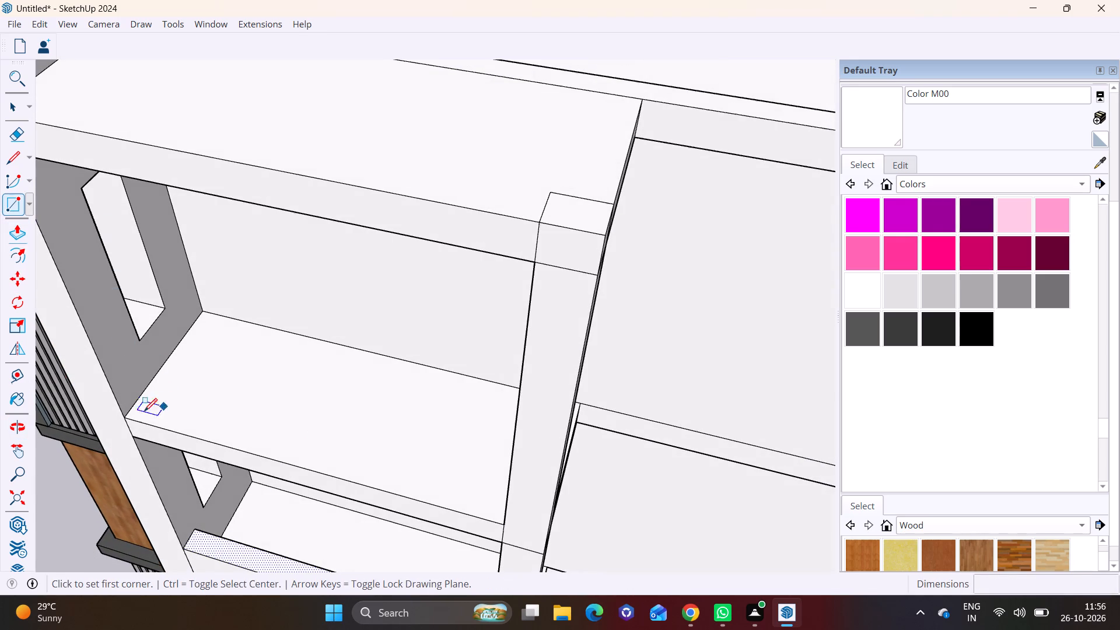
{"action": "left_click", "coordinate": [128, 412]}
{"action": "middle_click_drag", "start_coordinate": [300, 431], "coordinate": [407, 478]}
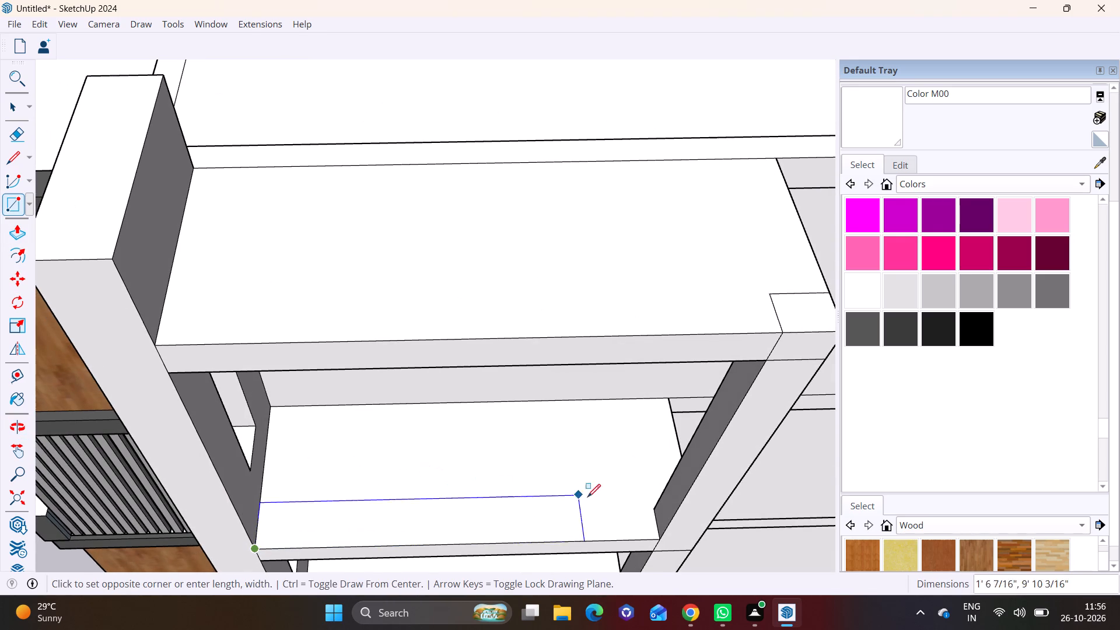
{"action": "left_click", "coordinate": [657, 523]}
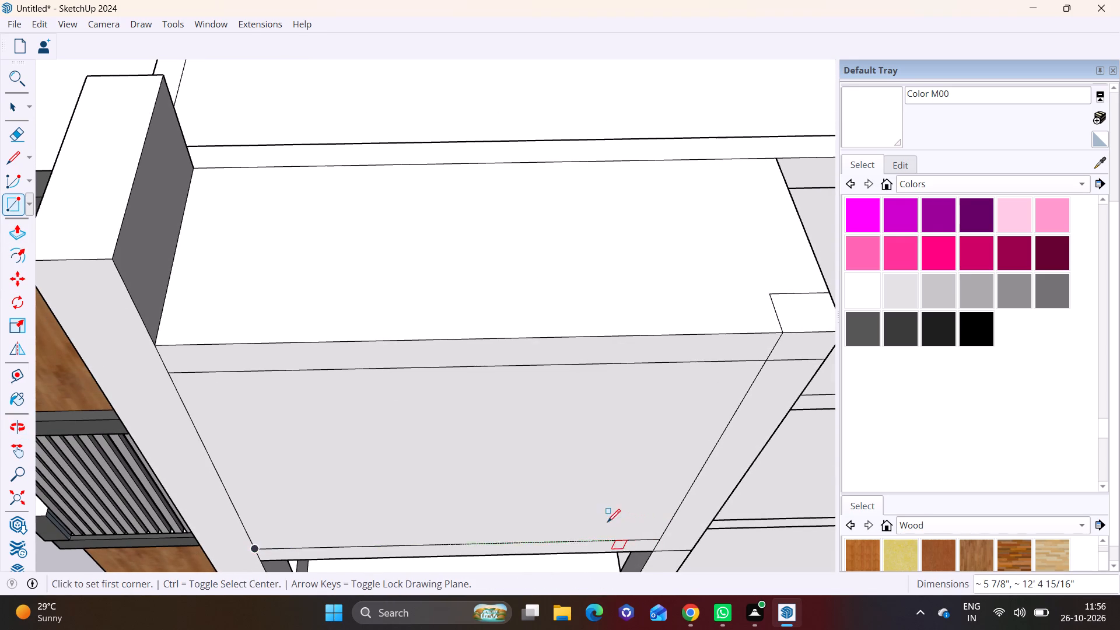
Divide the face filling the top-level opening with a horizontal line about 12' 5" long above the slab, and delete the upper part.
{"action": "left_click", "coordinate": [11, 153]}
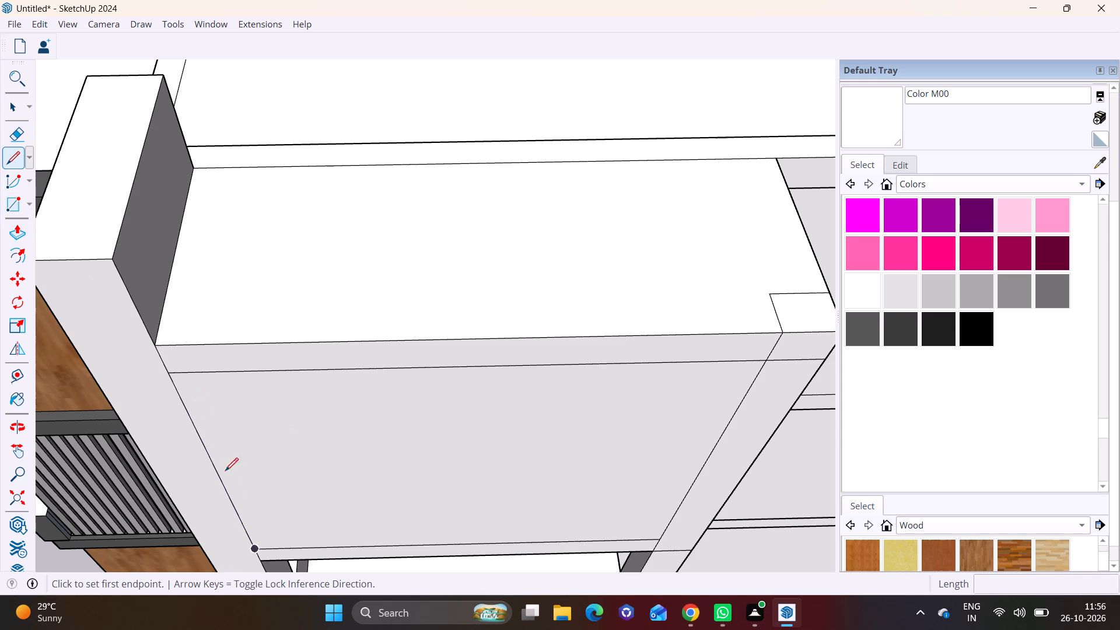
{"action": "left_click", "coordinate": [233, 497]}
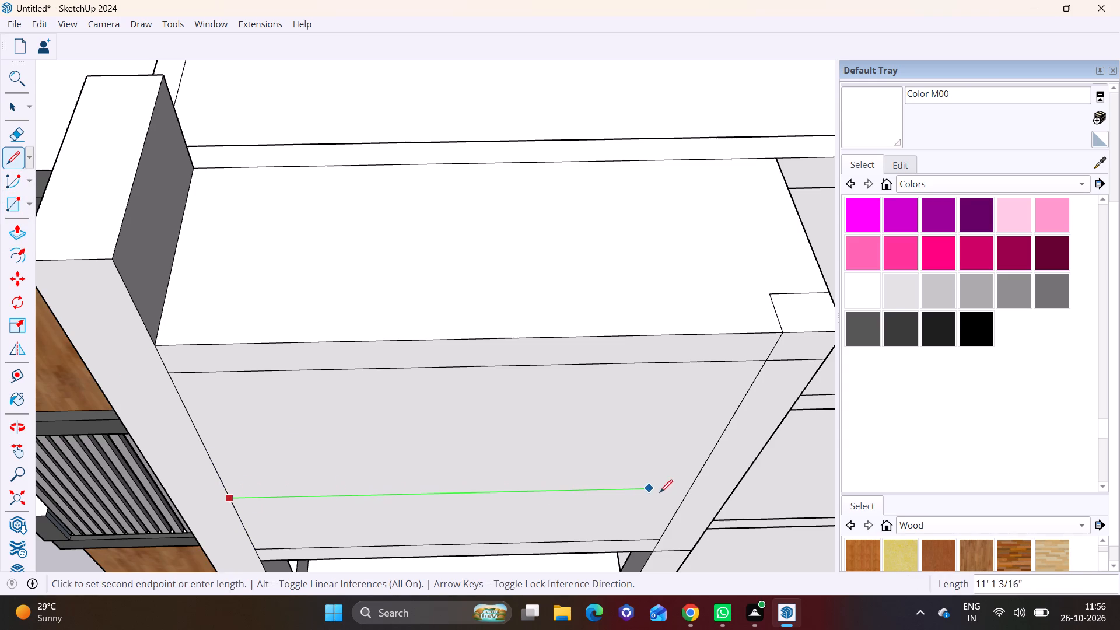
{"action": "left_click", "coordinate": [694, 489]}
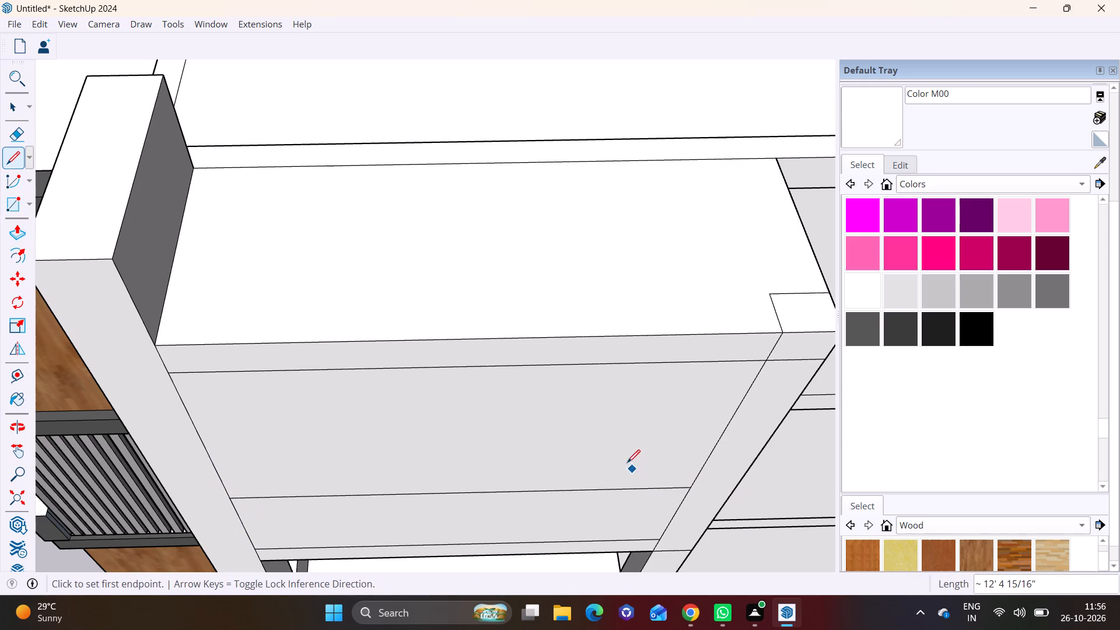
{"action": "key", "text": "space"}
{"action": "left_click", "coordinate": [625, 452]}
{"action": "key", "text": "Delete"}
Push/Pull the strip along the front of the top-level balcony slab up about 3' 9 1/16" behind the remaining front face.
{"action": "middle_click_drag", "start_coordinate": [607, 506], "coordinate": [277, 499]}
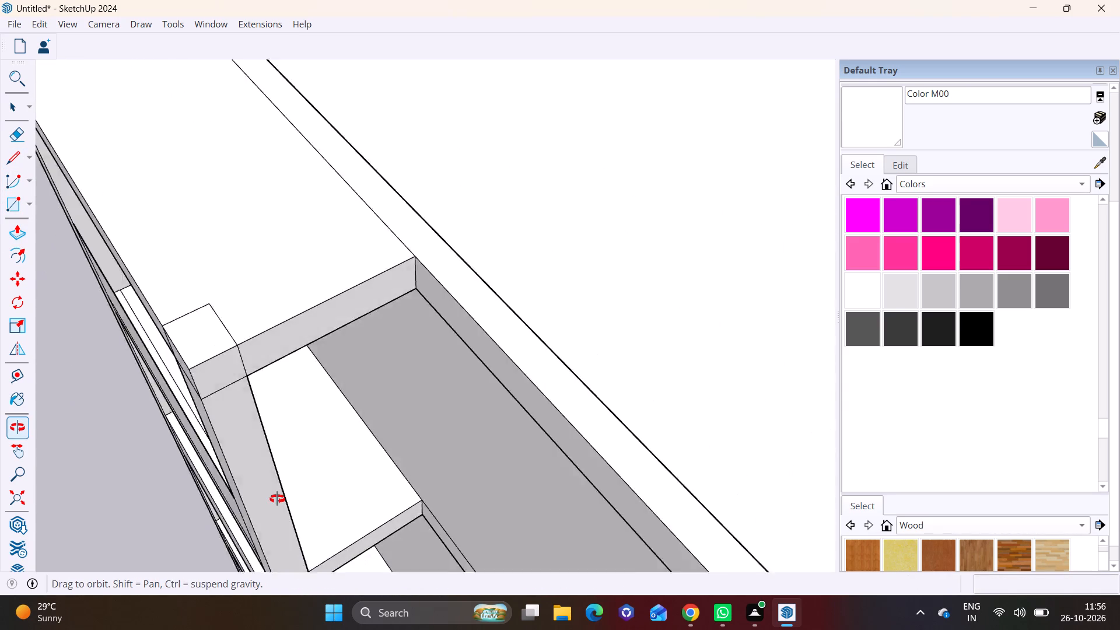
{"action": "middle_click_drag", "start_coordinate": [277, 499], "coordinate": [368, 550]}
{"action": "scroll", "coordinate": [213, 465], "scroll_direction": "up", "scroll_amount": 3}
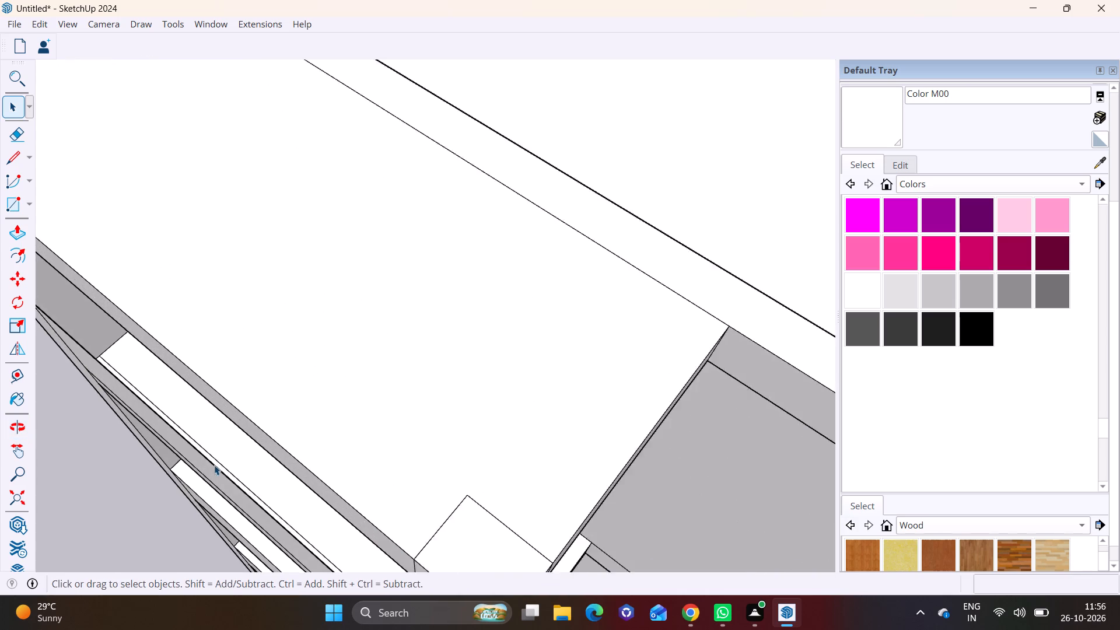
{"action": "scroll", "coordinate": [214, 465], "scroll_direction": "up", "scroll_amount": 3}
{"action": "middle_click_drag", "start_coordinate": [228, 470], "coordinate": [208, 490]}
{"action": "scroll", "coordinate": [222, 484], "scroll_direction": "down", "scroll_amount": 5}
{"action": "middle_click_drag", "start_coordinate": [303, 535], "coordinate": [304, 470]}
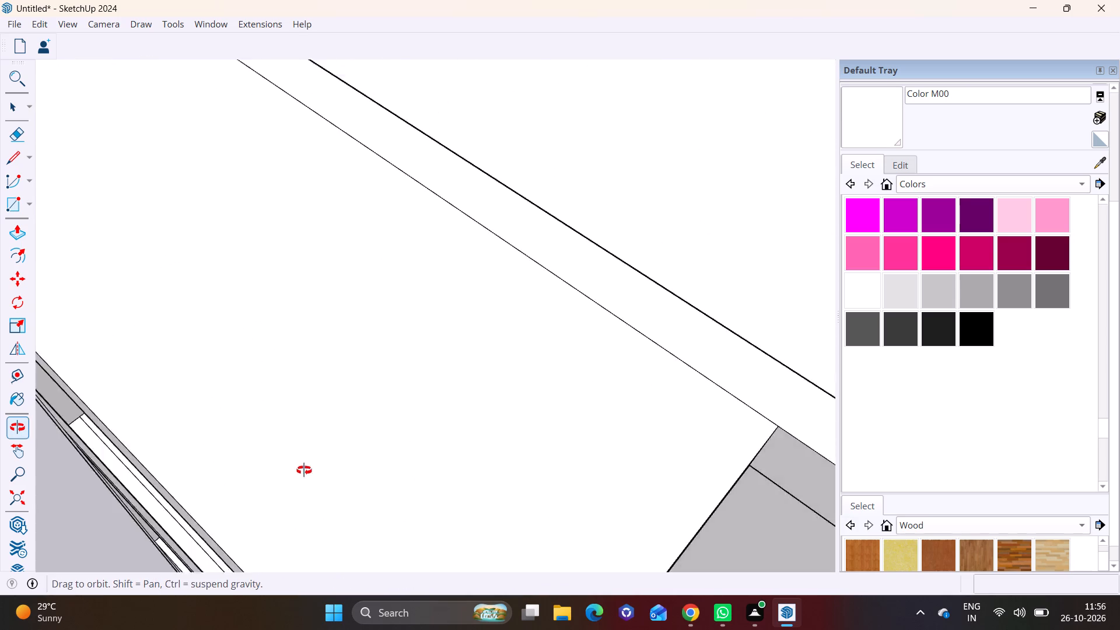
{"action": "middle_click_drag", "start_coordinate": [304, 470], "coordinate": [216, 365]}
{"action": "scroll", "coordinate": [261, 445], "scroll_direction": "down", "scroll_amount": 6}
{"action": "middle_click_drag", "start_coordinate": [274, 500], "coordinate": [285, 360]}
{"action": "middle_click_drag", "start_coordinate": [379, 529], "coordinate": [239, 504]}
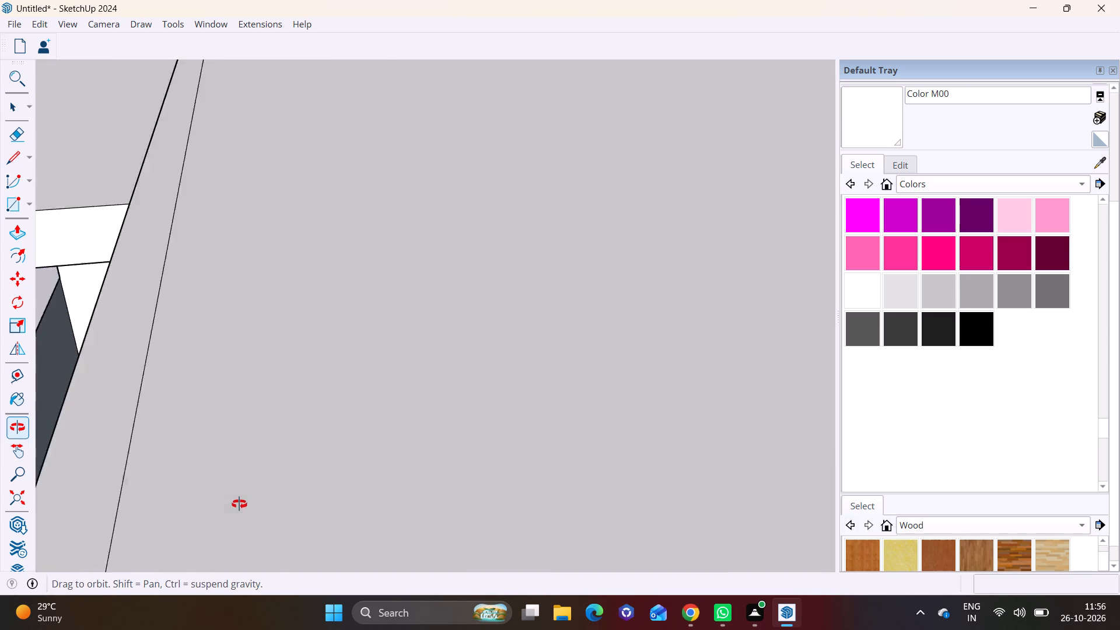
{"action": "middle_click_drag", "start_coordinate": [239, 504], "coordinate": [321, 506]}
{"action": "middle_click_drag", "start_coordinate": [227, 491], "coordinate": [306, 421], "text": "shift"}
{"action": "middle_click_drag", "start_coordinate": [352, 508], "coordinate": [297, 522]}
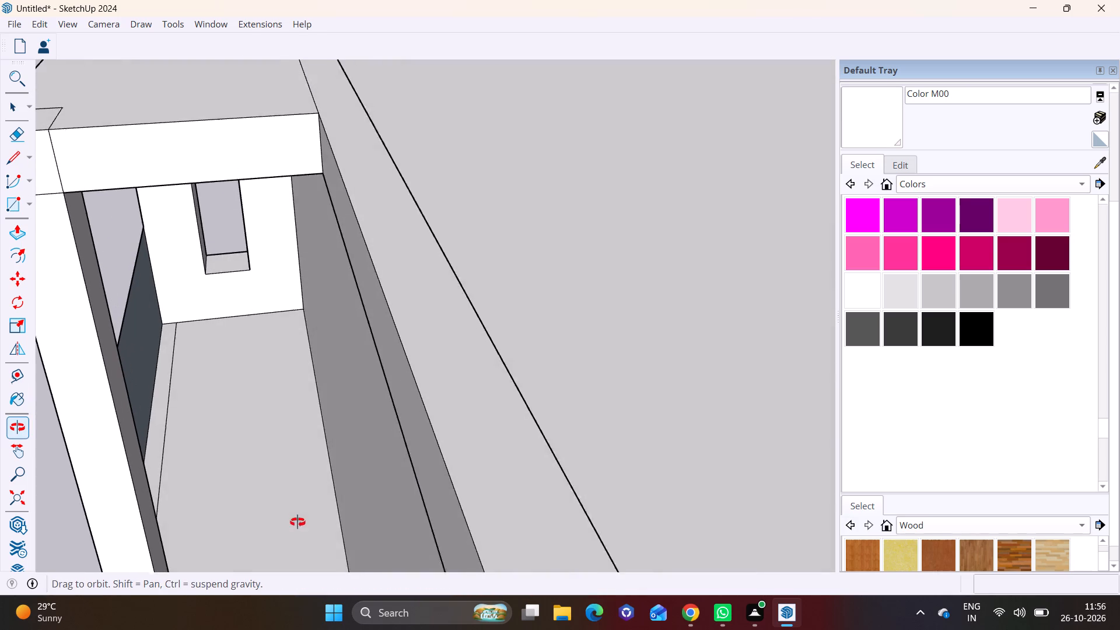
{"action": "middle_click_drag", "start_coordinate": [297, 522], "coordinate": [297, 523]}
{"action": "left_click", "coordinate": [160, 411]}
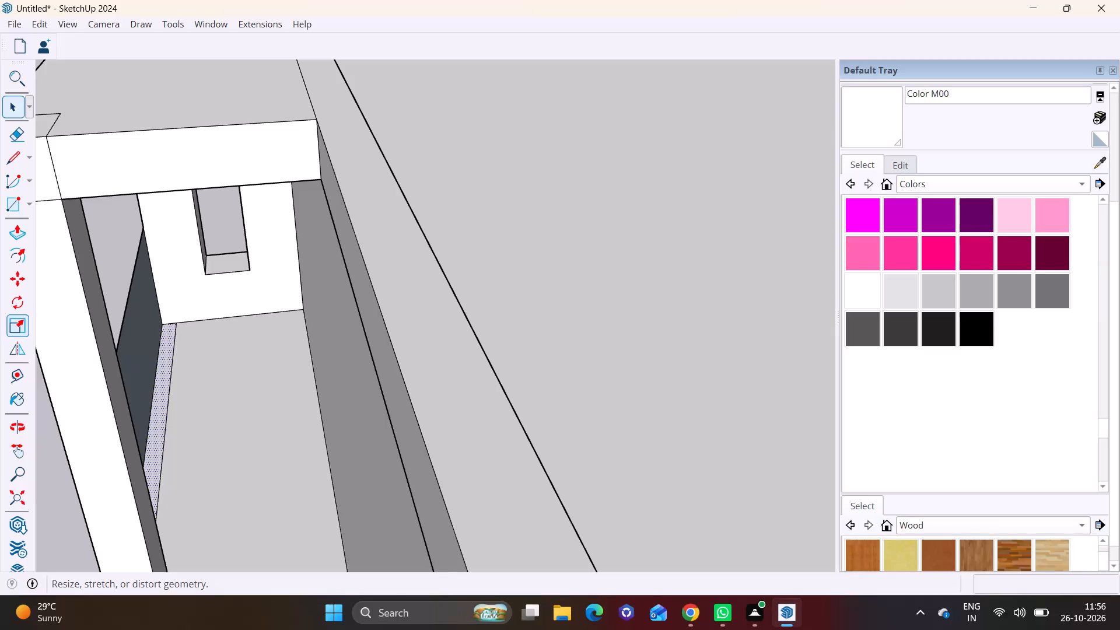
{"action": "left_click", "coordinate": [13, 232]}
{"action": "left_click", "coordinate": [164, 367]}
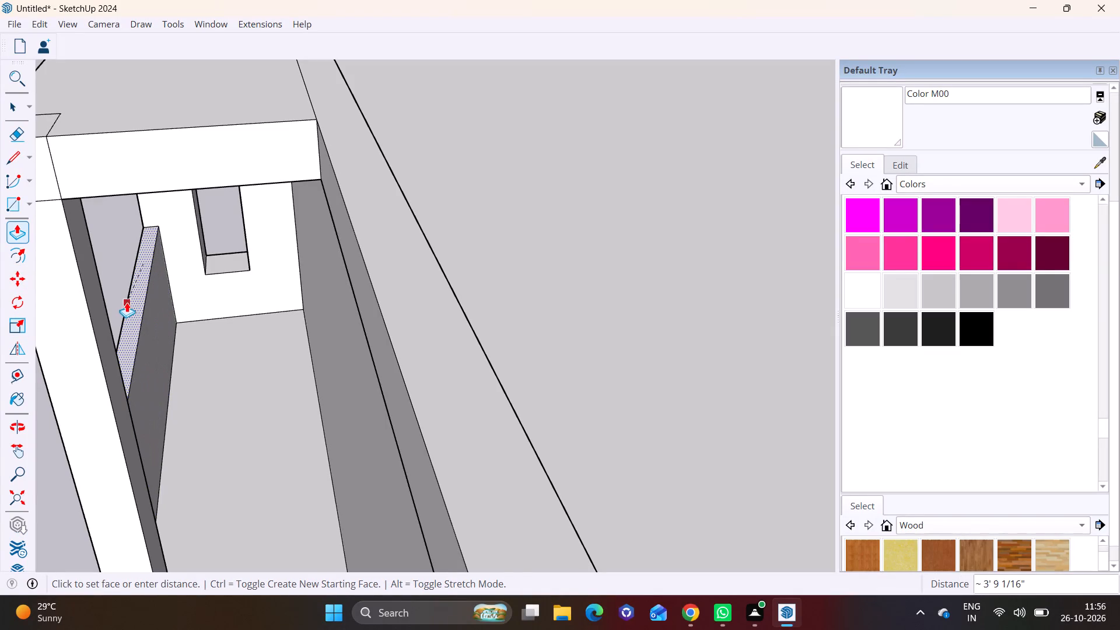
{"action": "left_click", "coordinate": [126, 302]}
{"action": "key", "text": "space"}
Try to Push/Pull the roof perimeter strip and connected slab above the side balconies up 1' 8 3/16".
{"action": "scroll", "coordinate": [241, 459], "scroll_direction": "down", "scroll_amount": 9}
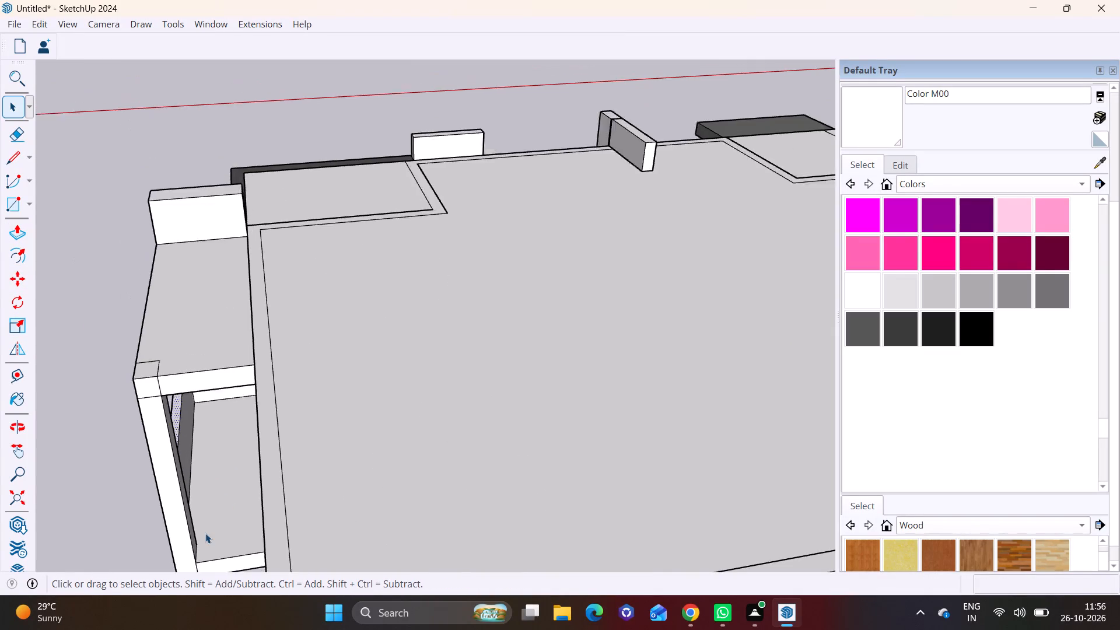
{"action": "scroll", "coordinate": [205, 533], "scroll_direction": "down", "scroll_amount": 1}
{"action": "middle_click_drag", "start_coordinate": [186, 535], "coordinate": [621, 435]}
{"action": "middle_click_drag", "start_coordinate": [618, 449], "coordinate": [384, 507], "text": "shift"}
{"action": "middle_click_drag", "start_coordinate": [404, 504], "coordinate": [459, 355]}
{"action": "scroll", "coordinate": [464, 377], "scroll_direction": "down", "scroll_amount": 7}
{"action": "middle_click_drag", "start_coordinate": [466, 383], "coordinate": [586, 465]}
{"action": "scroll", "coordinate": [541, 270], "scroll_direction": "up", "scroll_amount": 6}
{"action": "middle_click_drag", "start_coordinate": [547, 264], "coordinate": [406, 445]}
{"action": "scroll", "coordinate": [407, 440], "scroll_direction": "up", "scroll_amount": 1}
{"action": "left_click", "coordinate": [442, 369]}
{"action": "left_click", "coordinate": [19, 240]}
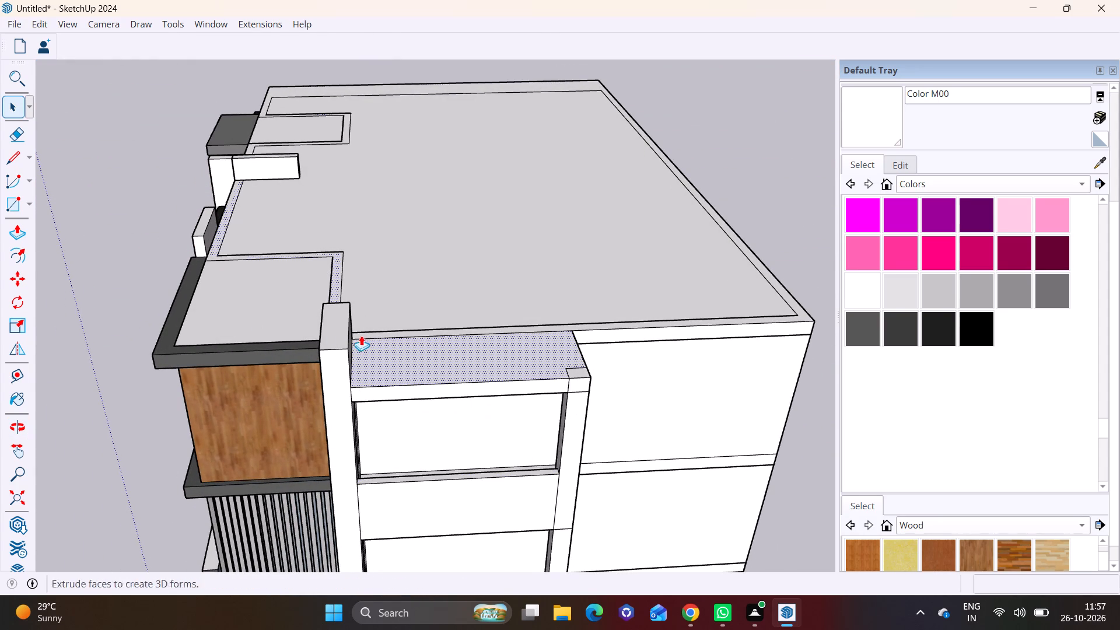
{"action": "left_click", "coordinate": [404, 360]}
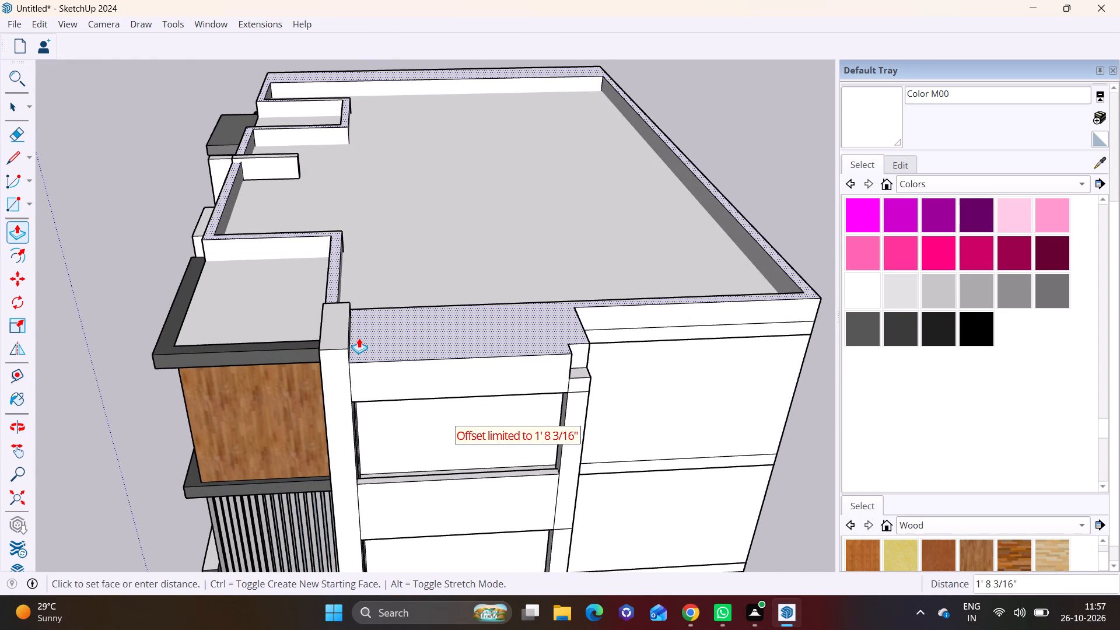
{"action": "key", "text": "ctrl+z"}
Examine the building's front and side elevations, checking the side balconies on all levels.
{"action": "middle_click_drag", "start_coordinate": [466, 393], "coordinate": [519, 223]}
{"action": "scroll", "coordinate": [508, 393], "scroll_direction": "down", "scroll_amount": 9}
{"action": "middle_click_drag", "start_coordinate": [507, 463], "coordinate": [527, 303], "text": "shift"}
{"action": "middle_click_drag", "start_coordinate": [553, 433], "coordinate": [642, 416]}
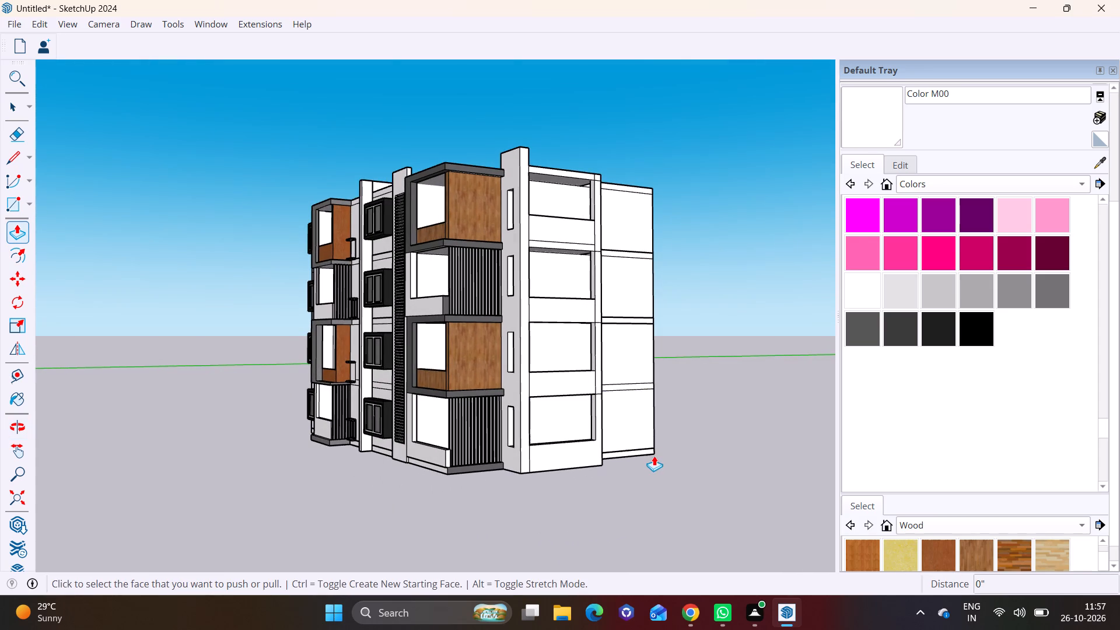
{"action": "key", "text": "space"}
{"action": "left_click", "coordinate": [639, 478]}
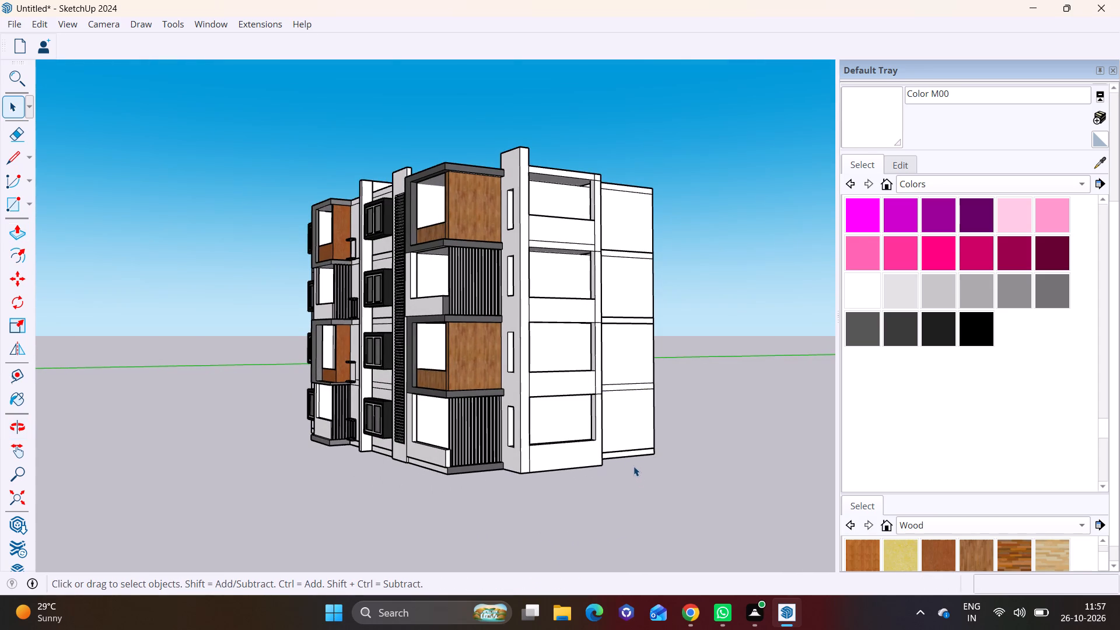
{"action": "middle_click_drag", "start_coordinate": [629, 454], "coordinate": [736, 431]}
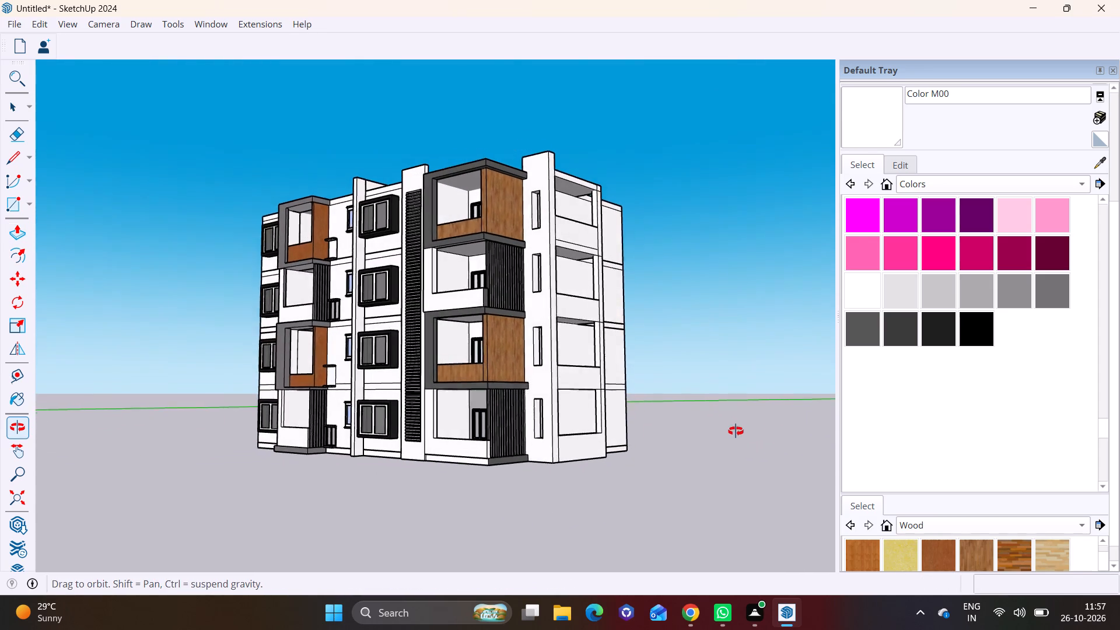
{"action": "middle_click_drag", "start_coordinate": [736, 431], "coordinate": [739, 440]}
{"action": "middle_click_drag", "start_coordinate": [568, 362], "coordinate": [563, 394], "text": "shift"}
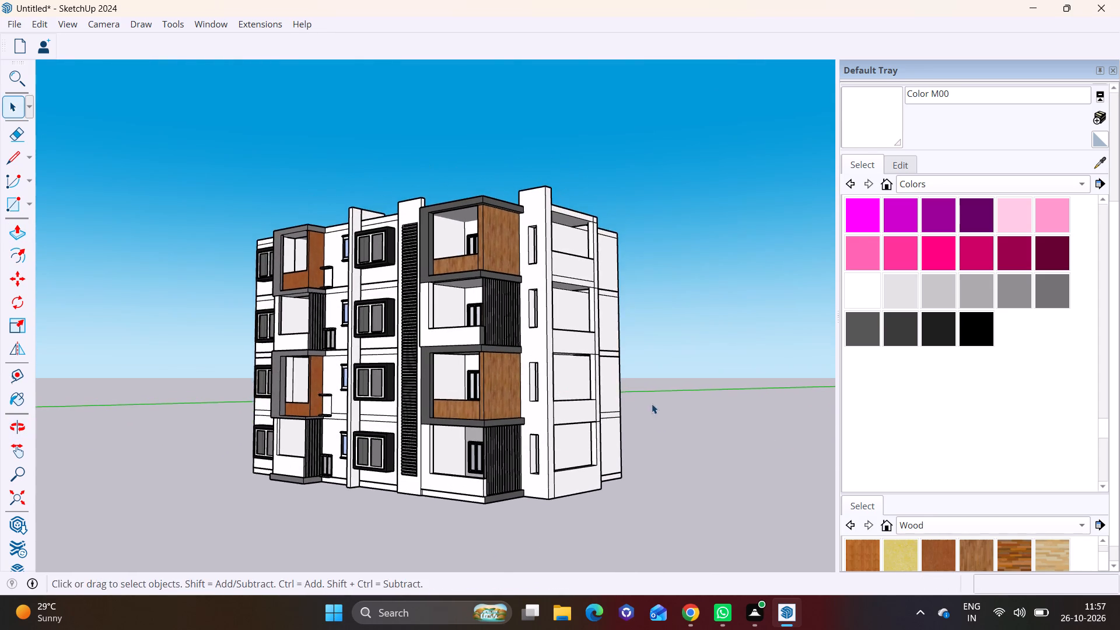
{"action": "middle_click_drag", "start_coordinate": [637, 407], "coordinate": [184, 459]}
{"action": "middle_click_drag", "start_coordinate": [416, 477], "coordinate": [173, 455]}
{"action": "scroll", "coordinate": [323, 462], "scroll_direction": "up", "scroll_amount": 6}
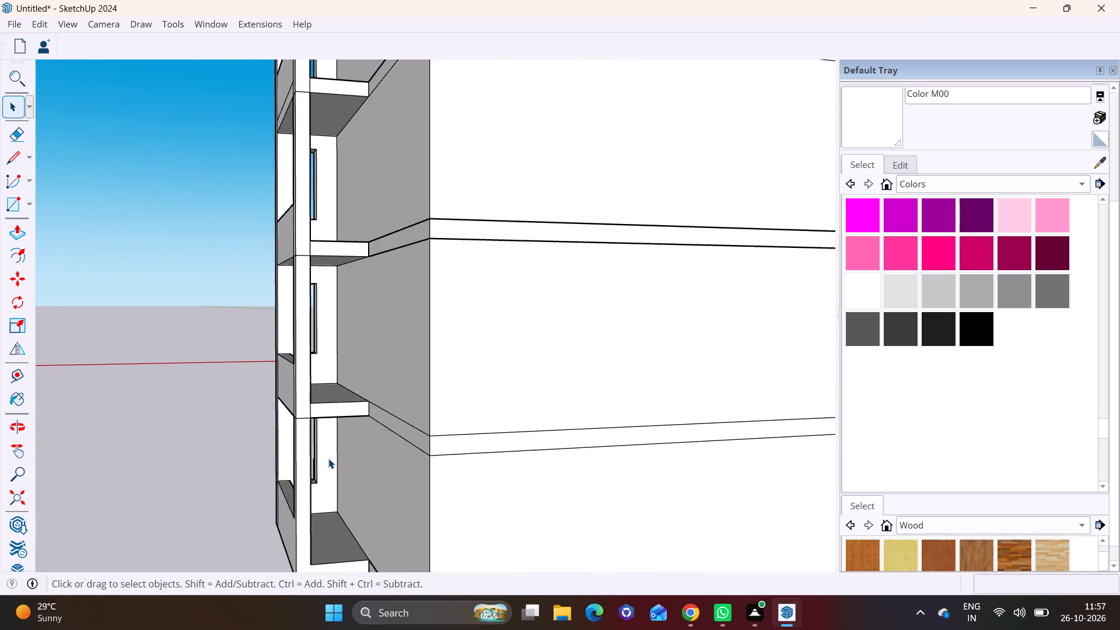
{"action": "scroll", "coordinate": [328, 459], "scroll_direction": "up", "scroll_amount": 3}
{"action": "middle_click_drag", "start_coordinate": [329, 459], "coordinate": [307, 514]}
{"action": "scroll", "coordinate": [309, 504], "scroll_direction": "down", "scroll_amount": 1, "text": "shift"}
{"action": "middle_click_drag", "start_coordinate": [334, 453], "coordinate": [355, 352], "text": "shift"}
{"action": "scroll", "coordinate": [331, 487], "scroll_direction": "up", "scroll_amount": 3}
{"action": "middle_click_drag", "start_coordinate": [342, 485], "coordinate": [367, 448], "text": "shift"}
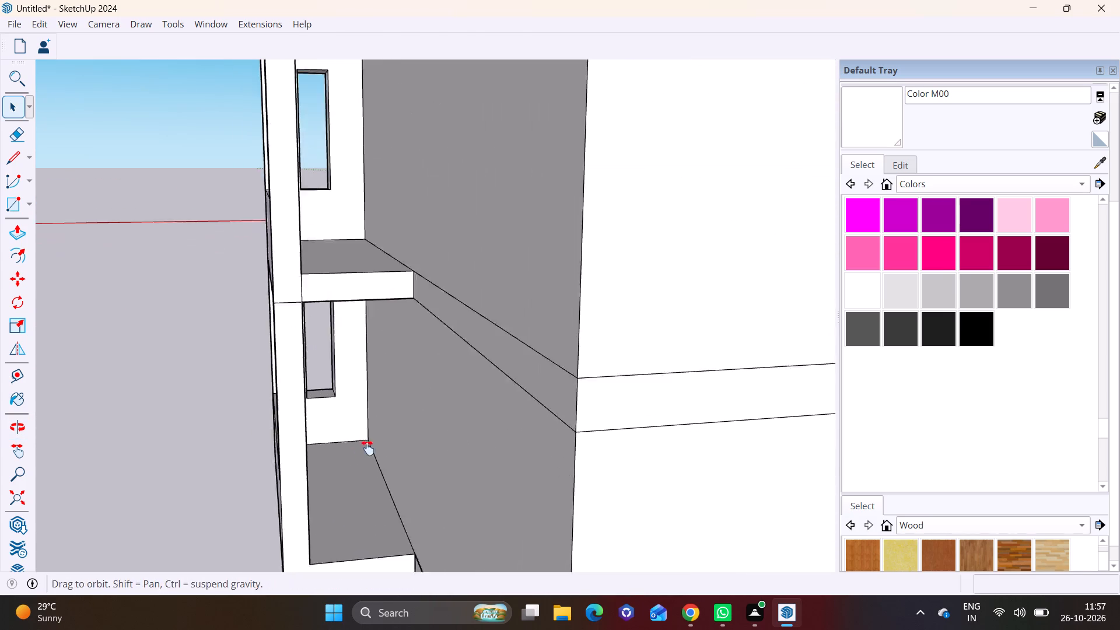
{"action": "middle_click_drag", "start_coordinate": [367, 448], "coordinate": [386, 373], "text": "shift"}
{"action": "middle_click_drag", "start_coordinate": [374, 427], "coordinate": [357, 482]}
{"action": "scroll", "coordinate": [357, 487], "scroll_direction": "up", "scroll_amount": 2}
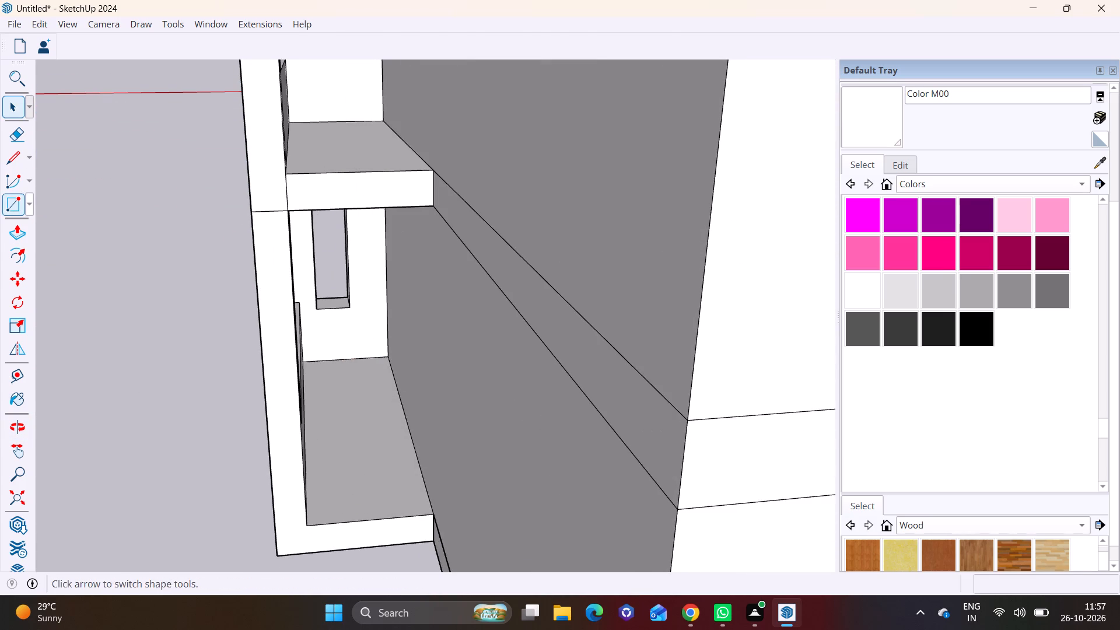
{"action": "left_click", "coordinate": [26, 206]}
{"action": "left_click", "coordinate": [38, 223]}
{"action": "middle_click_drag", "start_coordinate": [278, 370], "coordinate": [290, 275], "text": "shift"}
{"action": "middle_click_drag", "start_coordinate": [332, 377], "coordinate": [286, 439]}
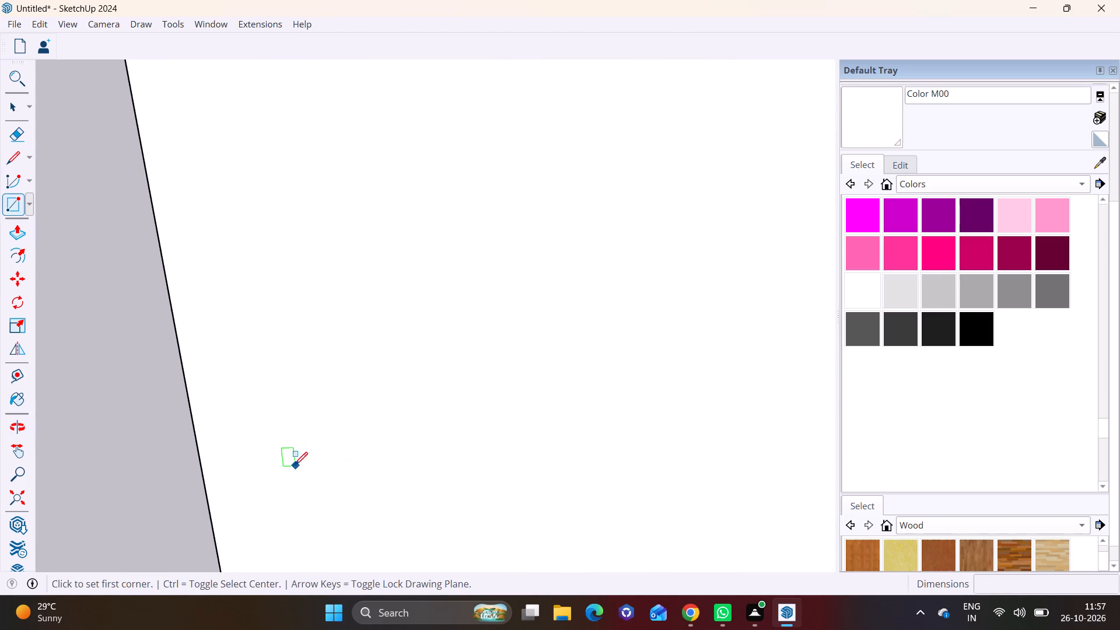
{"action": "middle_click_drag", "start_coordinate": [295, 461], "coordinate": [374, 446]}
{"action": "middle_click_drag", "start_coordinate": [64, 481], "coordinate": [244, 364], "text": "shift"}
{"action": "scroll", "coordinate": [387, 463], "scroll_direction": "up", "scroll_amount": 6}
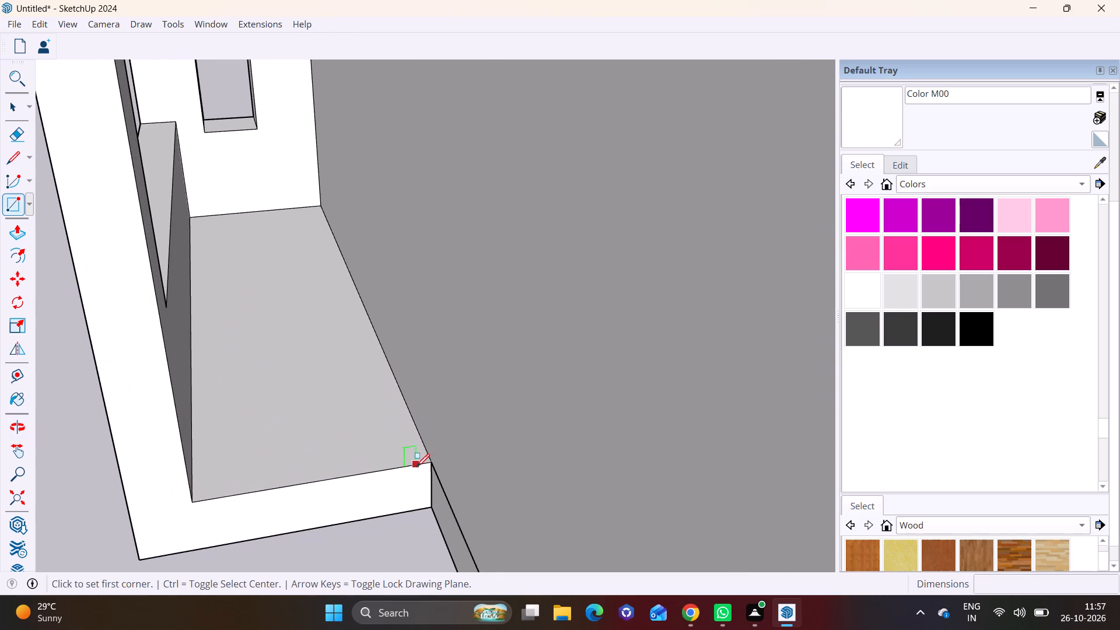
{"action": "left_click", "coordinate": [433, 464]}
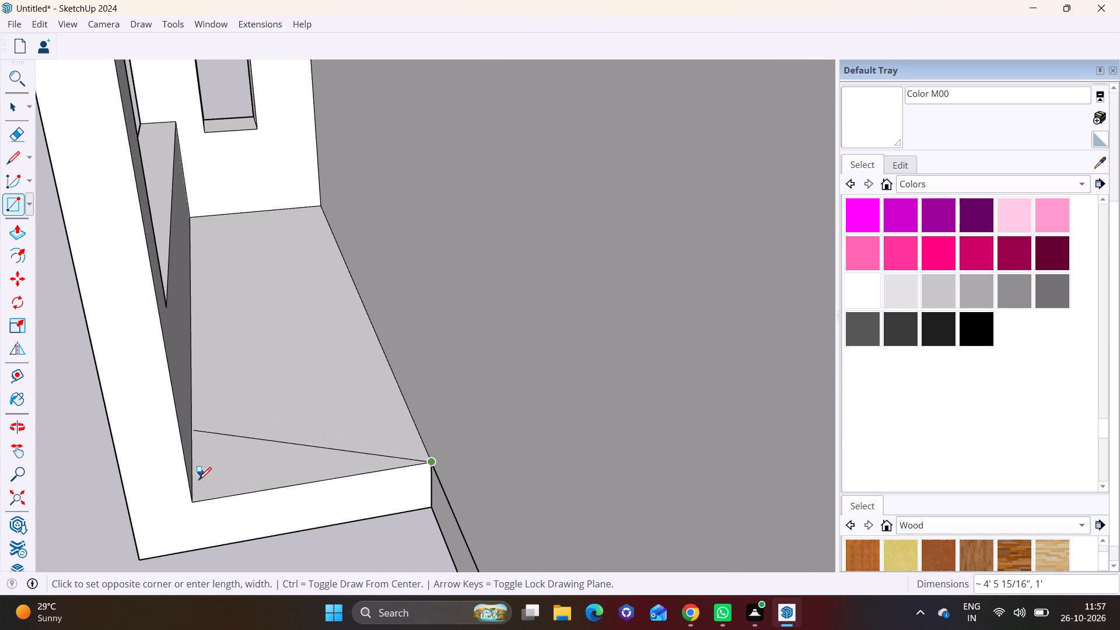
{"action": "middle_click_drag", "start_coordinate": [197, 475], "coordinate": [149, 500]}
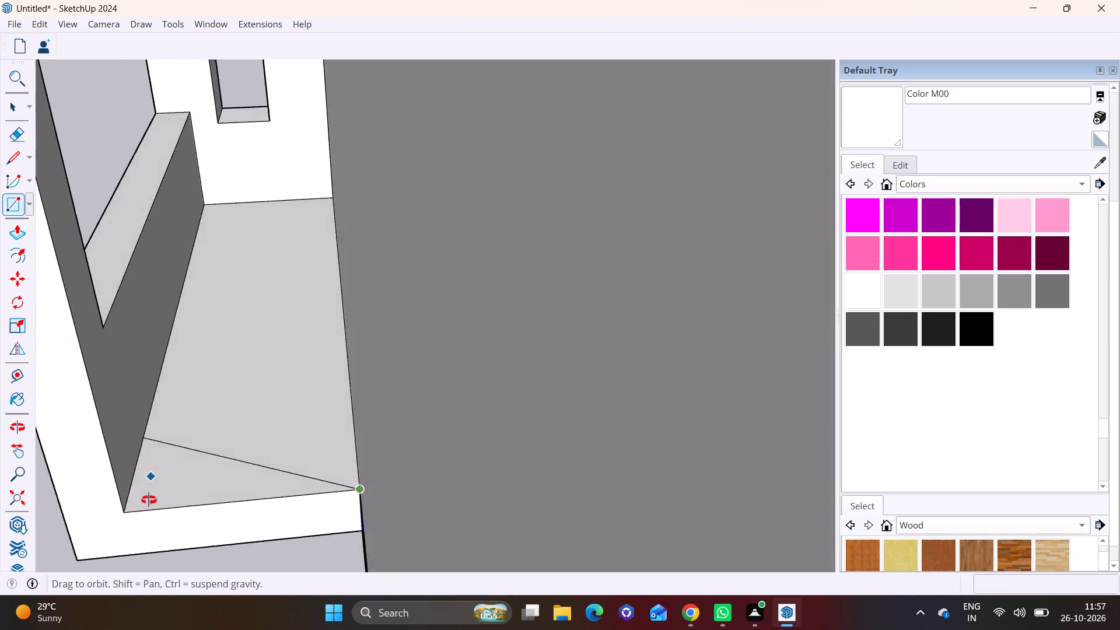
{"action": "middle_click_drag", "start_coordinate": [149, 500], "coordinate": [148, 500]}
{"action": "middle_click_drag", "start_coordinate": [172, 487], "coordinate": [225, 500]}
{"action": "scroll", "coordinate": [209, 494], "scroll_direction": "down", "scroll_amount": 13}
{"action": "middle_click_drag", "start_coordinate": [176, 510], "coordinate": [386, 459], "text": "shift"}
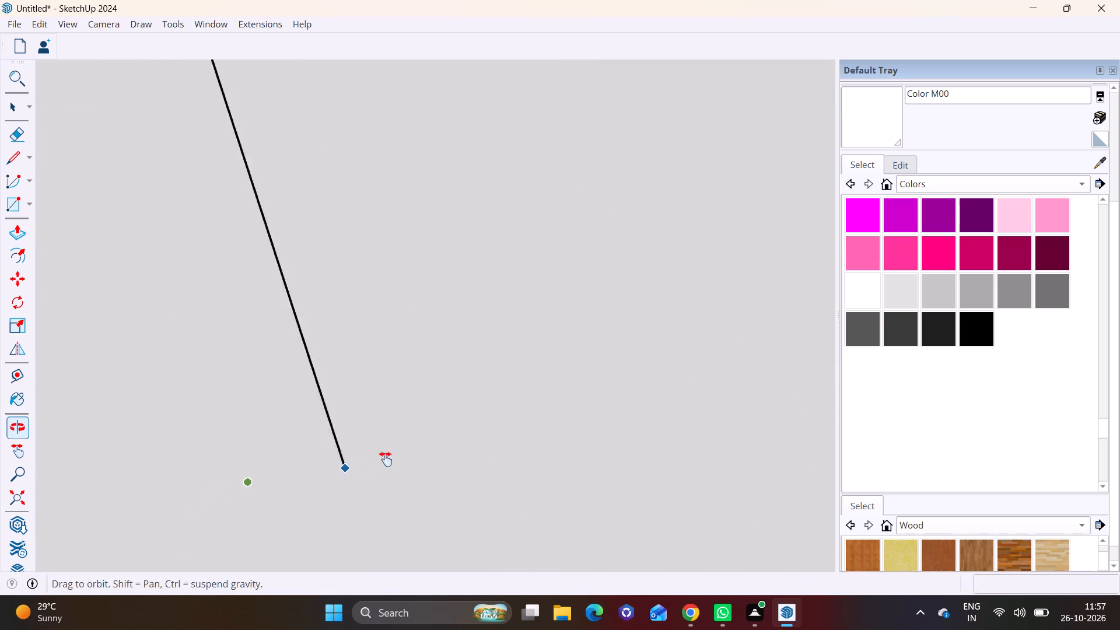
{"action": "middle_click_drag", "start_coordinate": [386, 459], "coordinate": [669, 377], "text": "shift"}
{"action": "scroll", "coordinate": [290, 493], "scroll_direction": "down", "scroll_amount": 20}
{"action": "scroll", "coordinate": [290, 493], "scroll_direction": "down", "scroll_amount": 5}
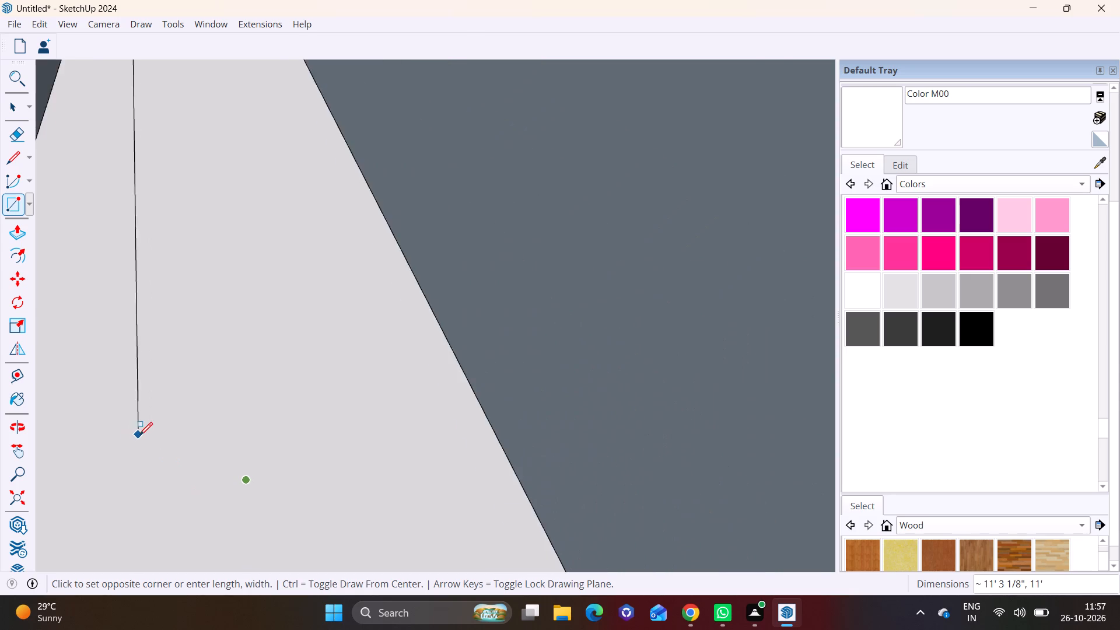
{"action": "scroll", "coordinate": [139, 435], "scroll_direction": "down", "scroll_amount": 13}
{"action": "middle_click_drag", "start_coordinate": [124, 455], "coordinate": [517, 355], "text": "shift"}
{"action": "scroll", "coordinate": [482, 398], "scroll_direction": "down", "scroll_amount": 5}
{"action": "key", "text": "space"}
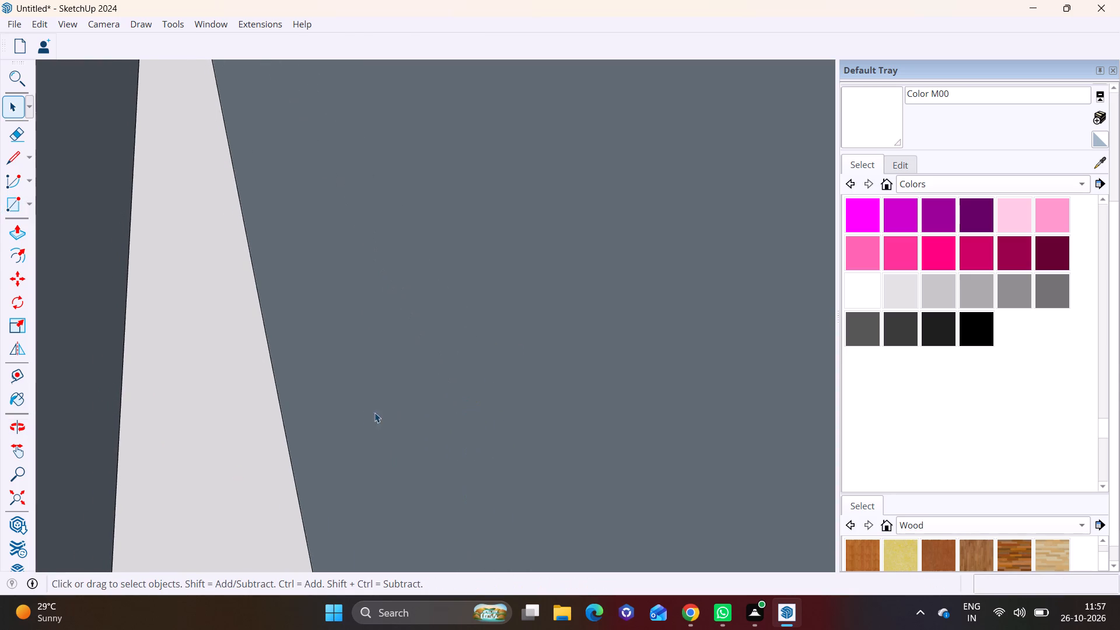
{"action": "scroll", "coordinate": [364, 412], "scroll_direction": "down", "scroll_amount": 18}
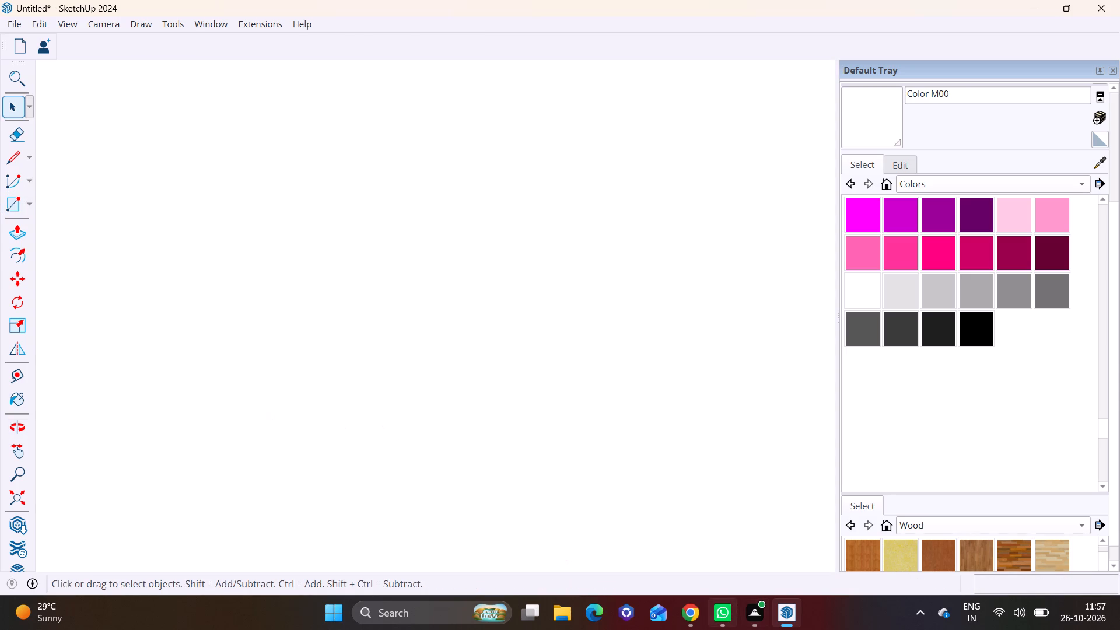
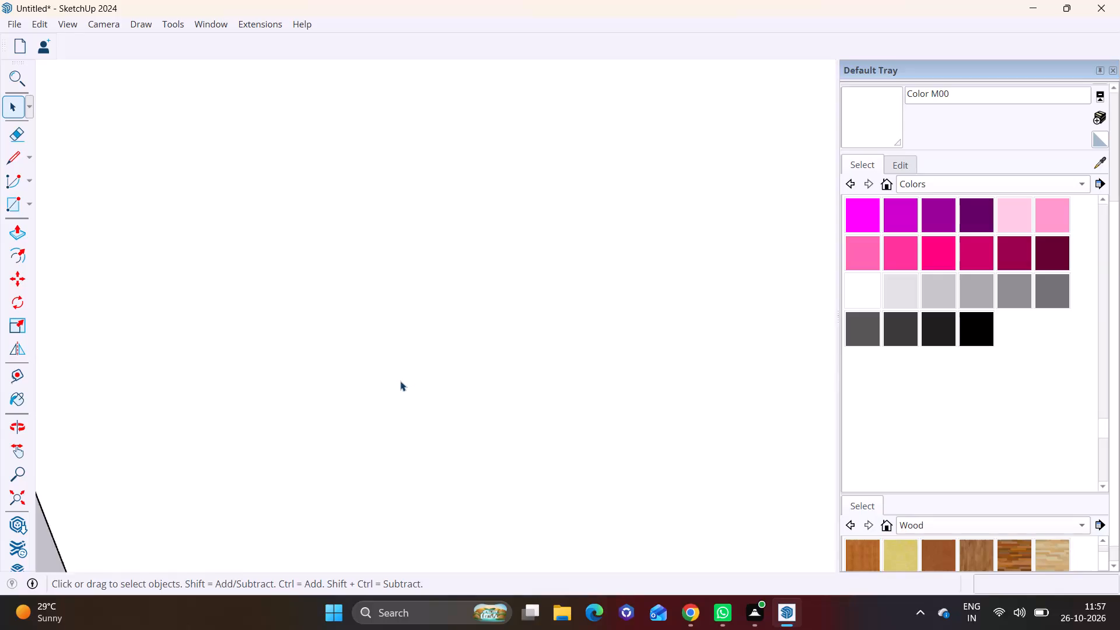
Draw a rectangular strip about 6 11/16" by 4' 1/4" along the outer edge of the lowest balcony floor.
{"action": "middle_click_drag", "start_coordinate": [247, 408], "coordinate": [387, 344], "text": "shift"}
{"action": "scroll", "coordinate": [387, 344], "scroll_direction": "down", "scroll_amount": 1, "text": "shift"}
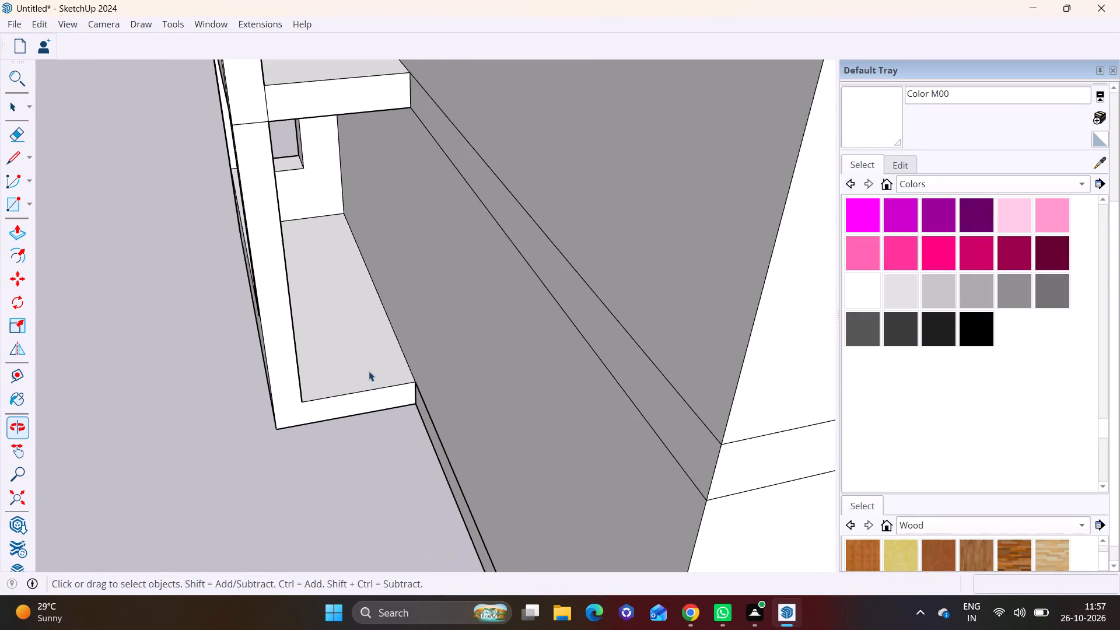
{"action": "middle_click_drag", "start_coordinate": [363, 390], "coordinate": [360, 408]}
{"action": "scroll", "coordinate": [356, 408], "scroll_direction": "up", "scroll_amount": 7}
{"action": "middle_click_drag", "start_coordinate": [339, 405], "coordinate": [310, 407]}
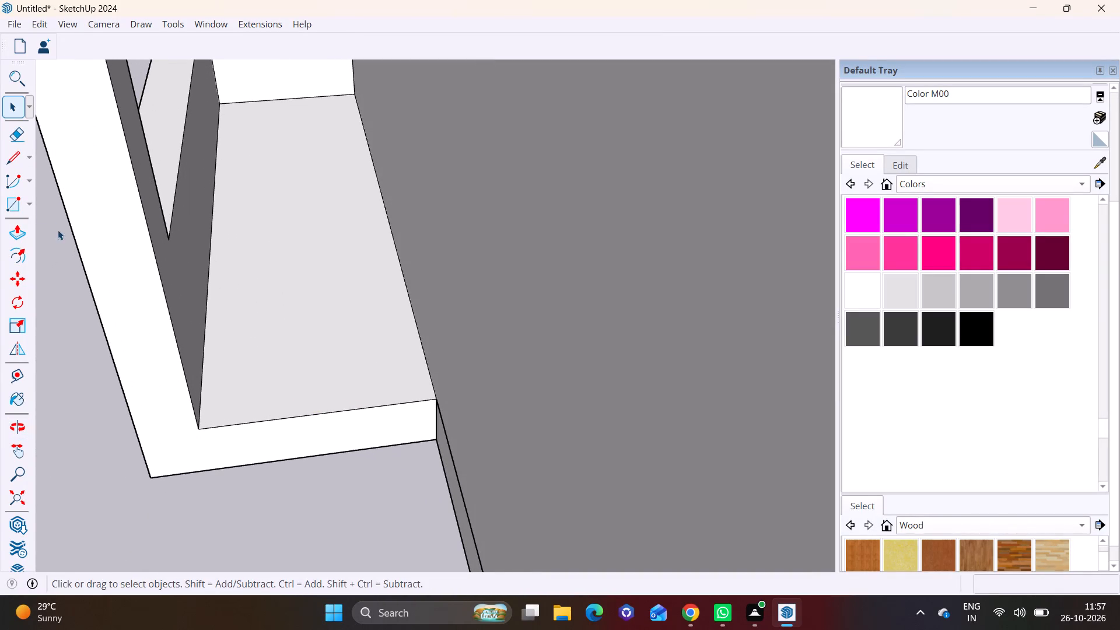
{"action": "left_click", "coordinate": [30, 199]}
{"action": "left_click", "coordinate": [40, 222]}
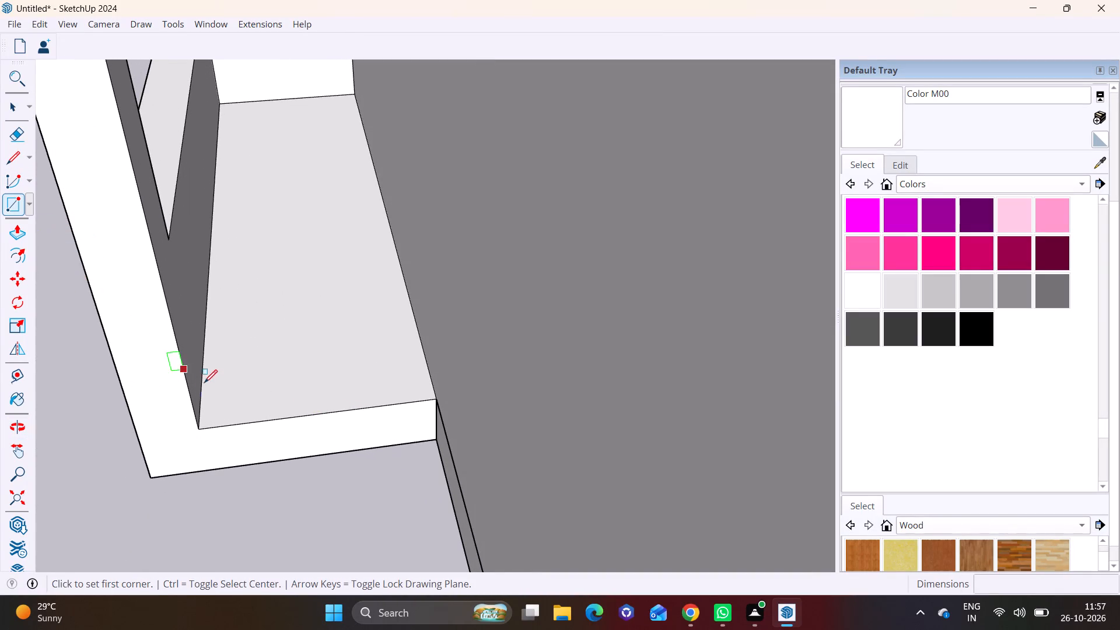
{"action": "left_click", "coordinate": [206, 426]}
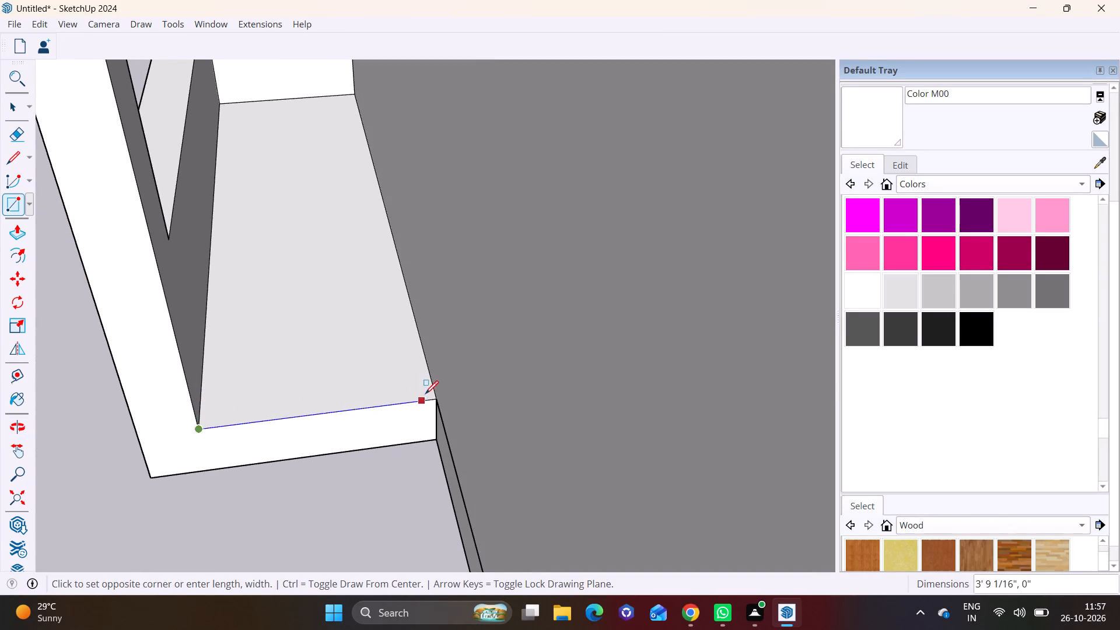
{"action": "left_click", "coordinate": [429, 379]}
{"action": "left_click", "coordinate": [373, 393]}
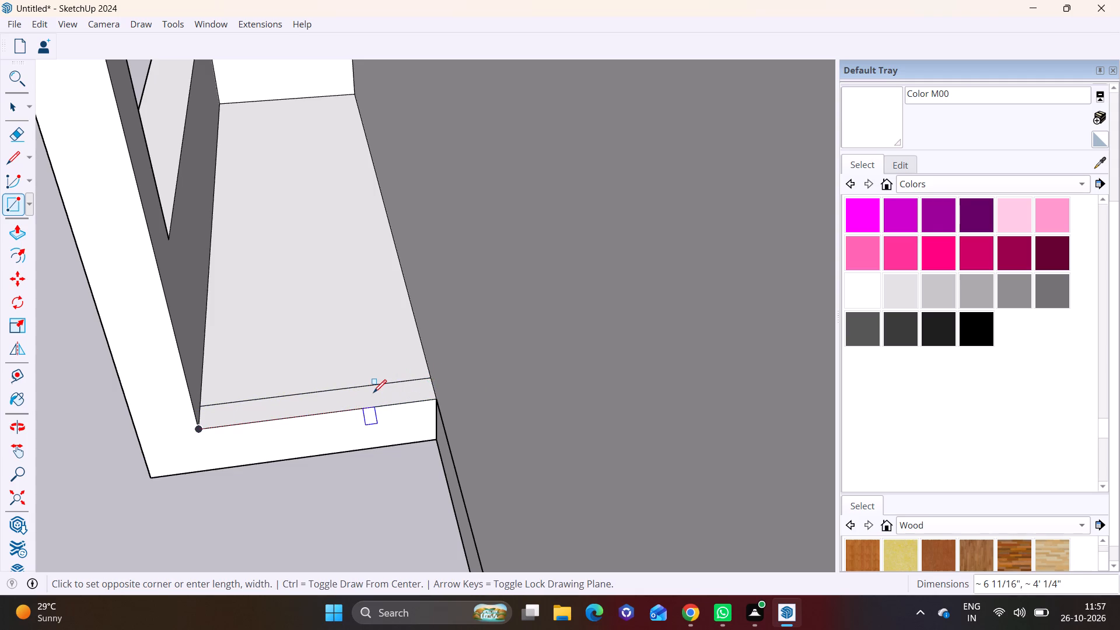
{"action": "key", "text": "space"}
Push/Pull the edge strip on the lowest balcony up about 2' 9 1/4" to form a parapet.
{"action": "left_click", "coordinate": [360, 394]}
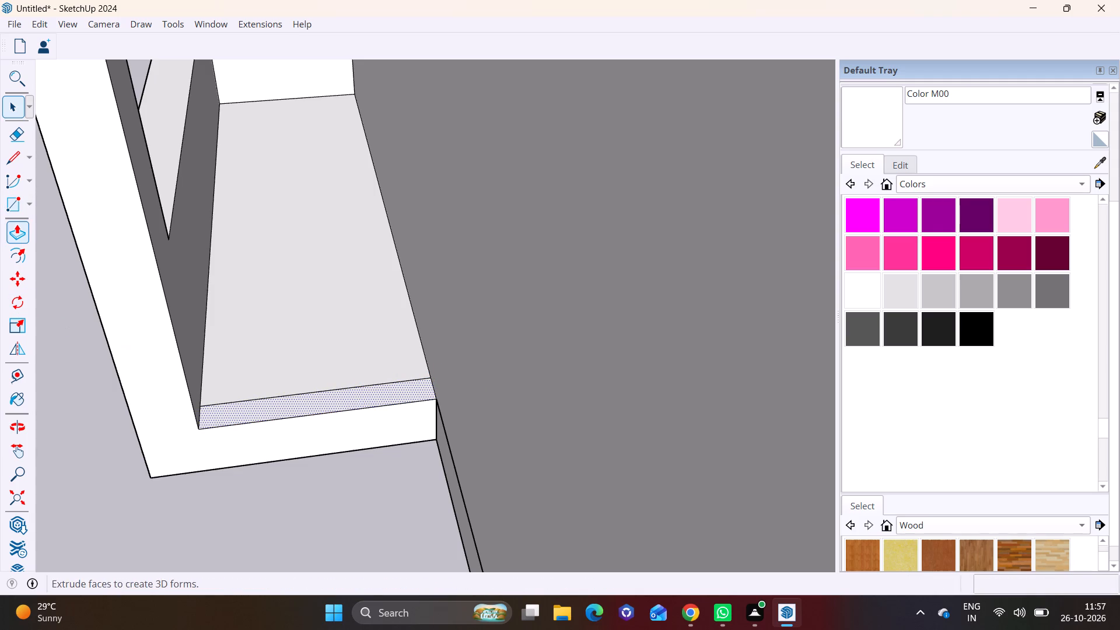
{"action": "left_click", "coordinate": [23, 223]}
{"action": "left_click", "coordinate": [259, 406]}
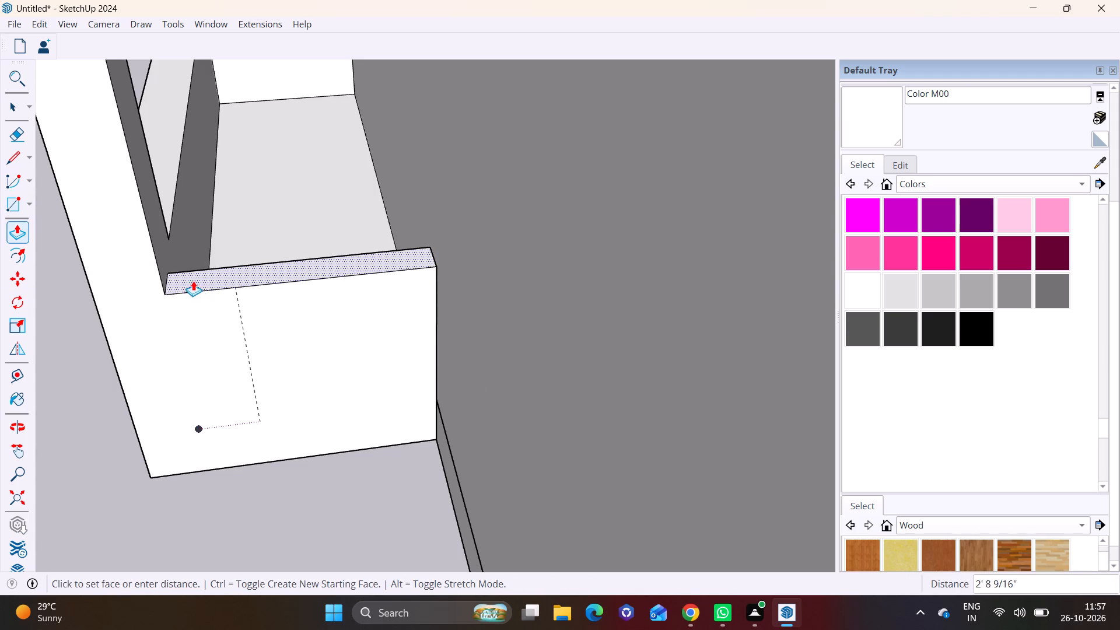
{"action": "left_click", "coordinate": [186, 298]}
Draw a rectangular strip about 8 3/8" by 4' 1/4" along the outer edge of the second balcony floor from the bottom.
{"action": "scroll", "coordinate": [197, 306], "scroll_direction": "down", "scroll_amount": 2}
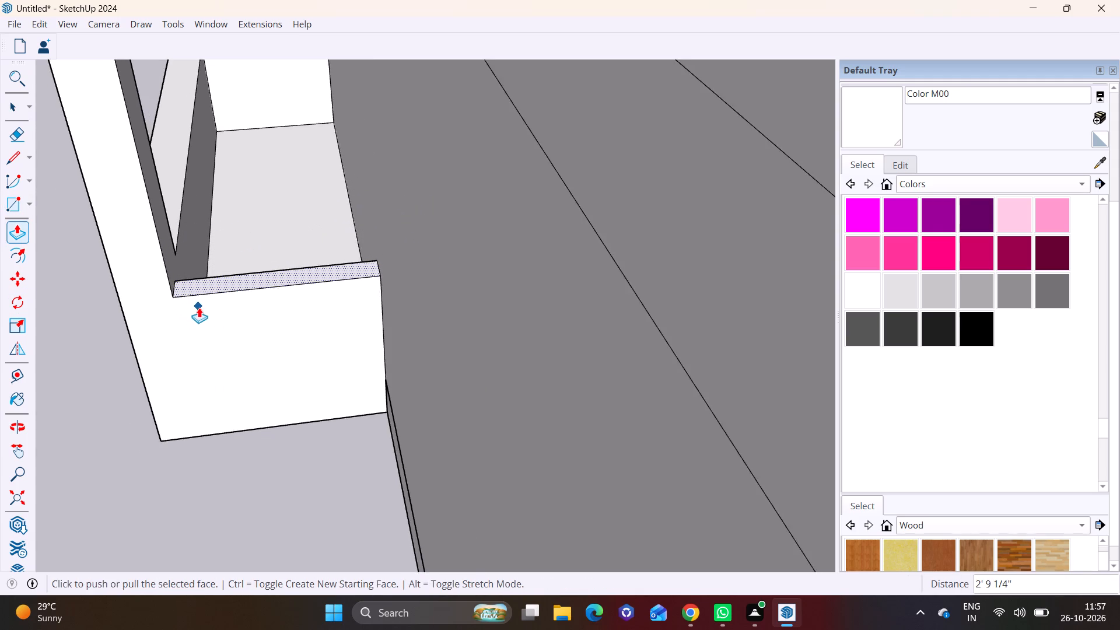
{"action": "scroll", "coordinate": [199, 307], "scroll_direction": "down", "scroll_amount": 8}
{"action": "middle_click_drag", "start_coordinate": [209, 223], "coordinate": [293, 450], "text": "shift"}
{"action": "scroll", "coordinate": [300, 408], "scroll_direction": "up", "scroll_amount": 6}
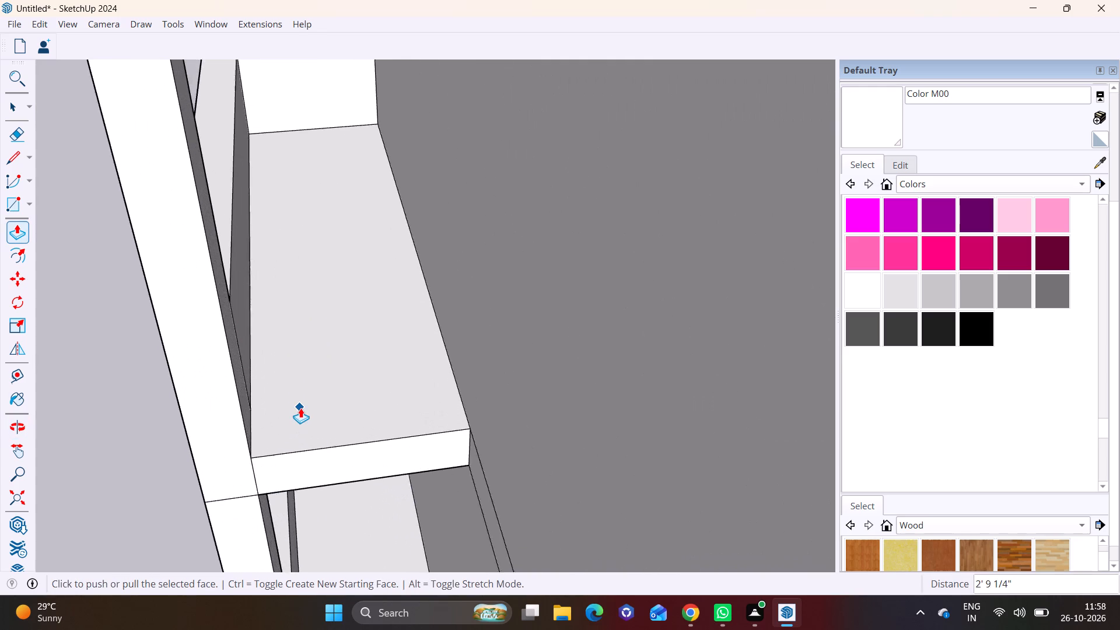
{"action": "middle_click_drag", "start_coordinate": [297, 412], "coordinate": [268, 428]}
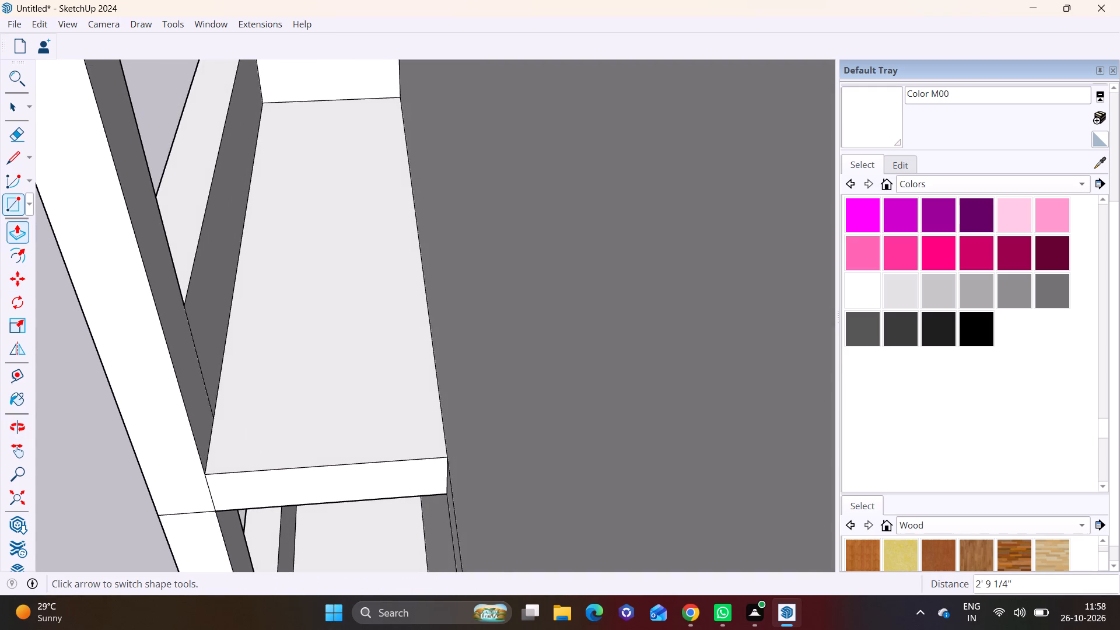
{"action": "left_click", "coordinate": [28, 204]}
{"action": "left_click", "coordinate": [34, 222]}
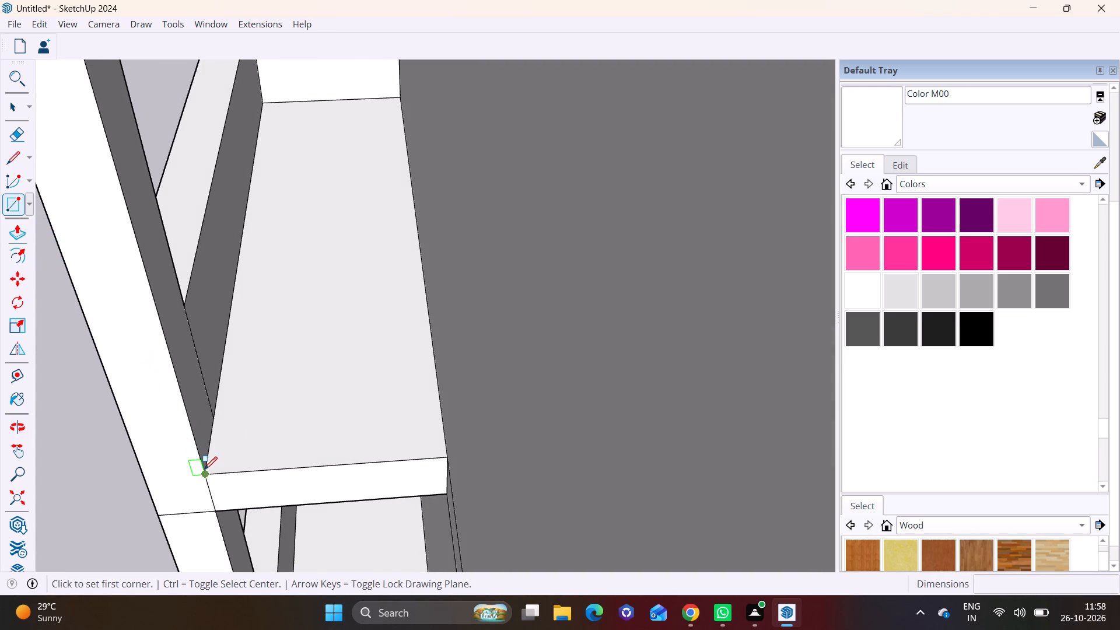
{"action": "left_click", "coordinate": [204, 470]}
{"action": "left_click", "coordinate": [446, 426]}
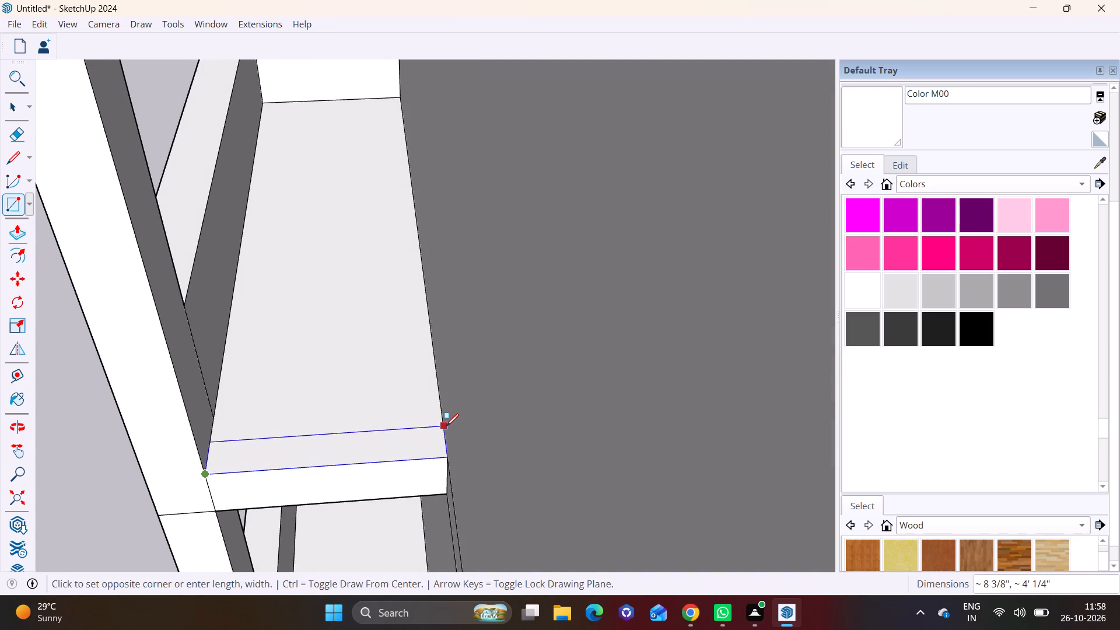
{"action": "key", "text": "space"}
Push/Pull the second balcony's edge strip up about 2' 7 7/16" to form a parapet.
{"action": "left_click", "coordinate": [386, 438]}
{"action": "left_click", "coordinate": [11, 230]}
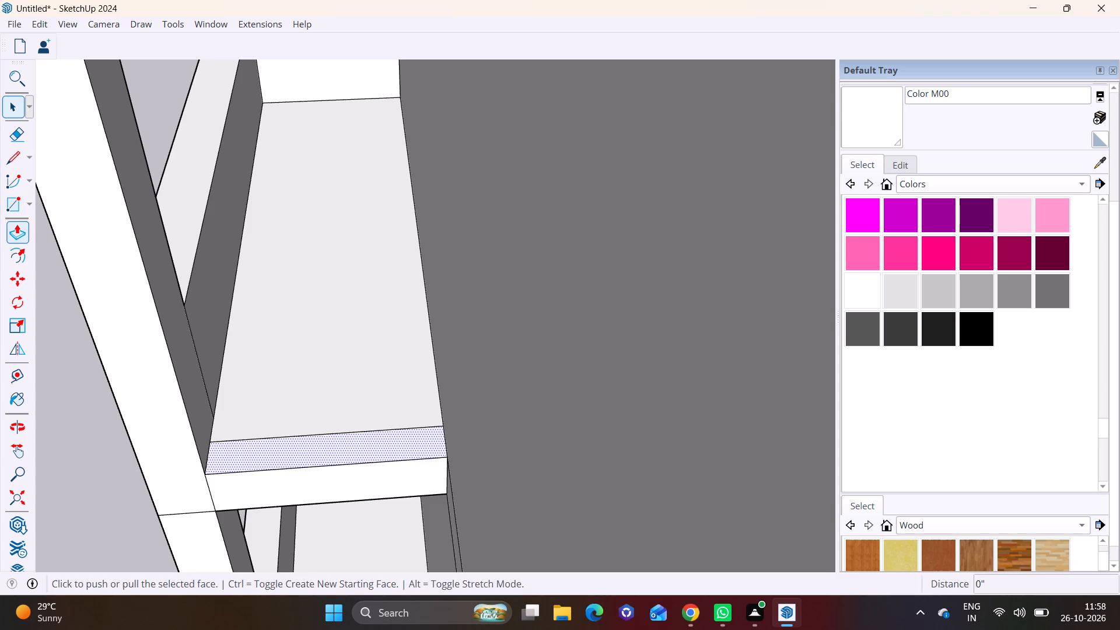
{"action": "left_click", "coordinate": [239, 448]}
{"action": "left_click", "coordinate": [250, 450]}
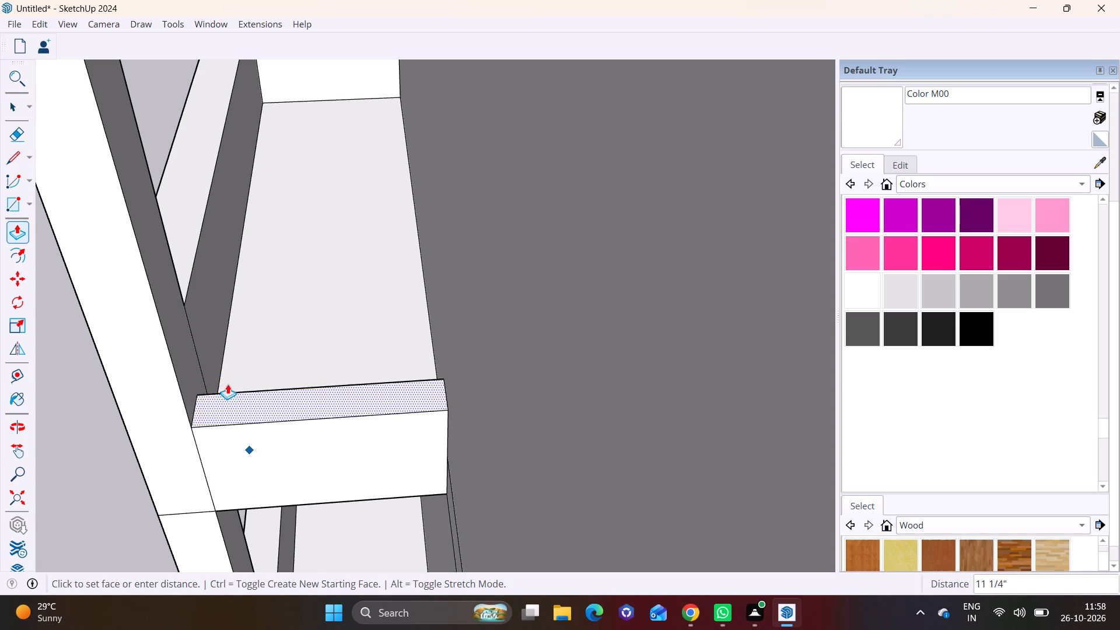
{"action": "left_click", "coordinate": [212, 338]}
Draw a rectangular strip about 6 1/4" by 4' 1/4" along the outer edge of the third balcony floor from the bottom.
{"action": "scroll", "coordinate": [222, 325], "scroll_direction": "down", "scroll_amount": 7}
{"action": "scroll", "coordinate": [226, 245], "scroll_direction": "down", "scroll_amount": 7}
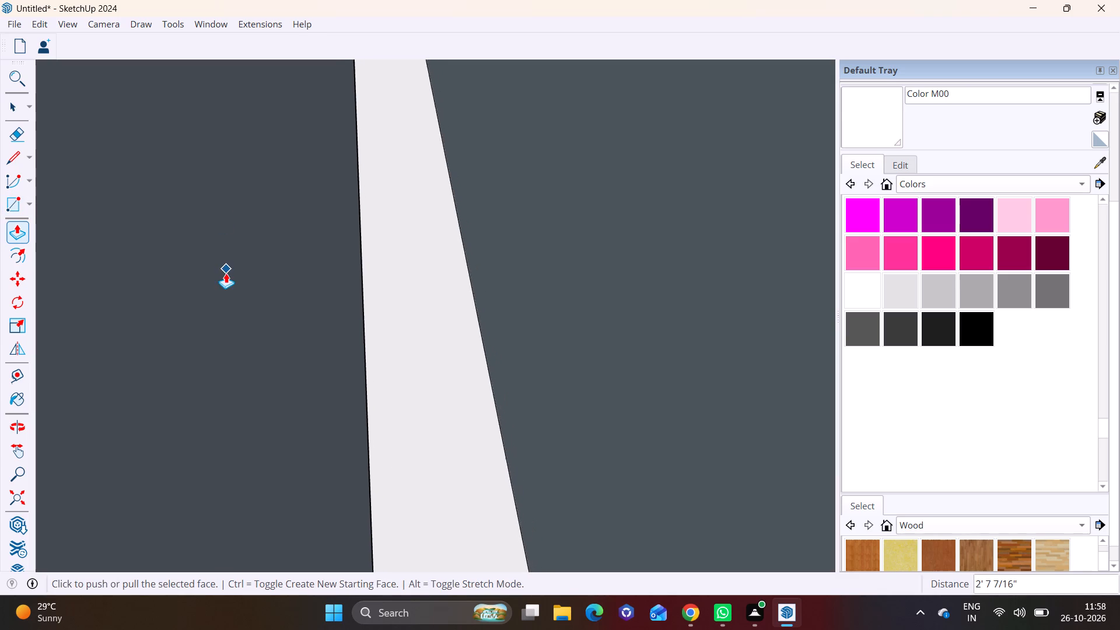
{"action": "scroll", "coordinate": [226, 273], "scroll_direction": "down", "scroll_amount": 20}
{"action": "scroll", "coordinate": [226, 273], "scroll_direction": "down", "scroll_amount": 18}
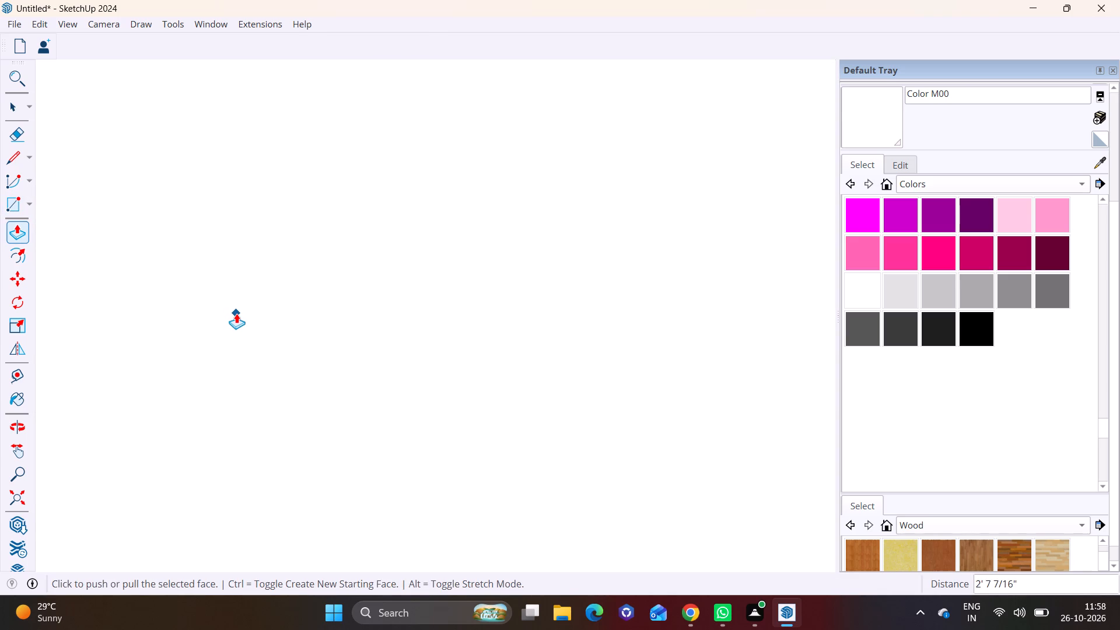
{"action": "scroll", "coordinate": [236, 313], "scroll_direction": "down", "scroll_amount": 20}
{"action": "scroll", "coordinate": [236, 313], "scroll_direction": "down", "scroll_amount": 18}
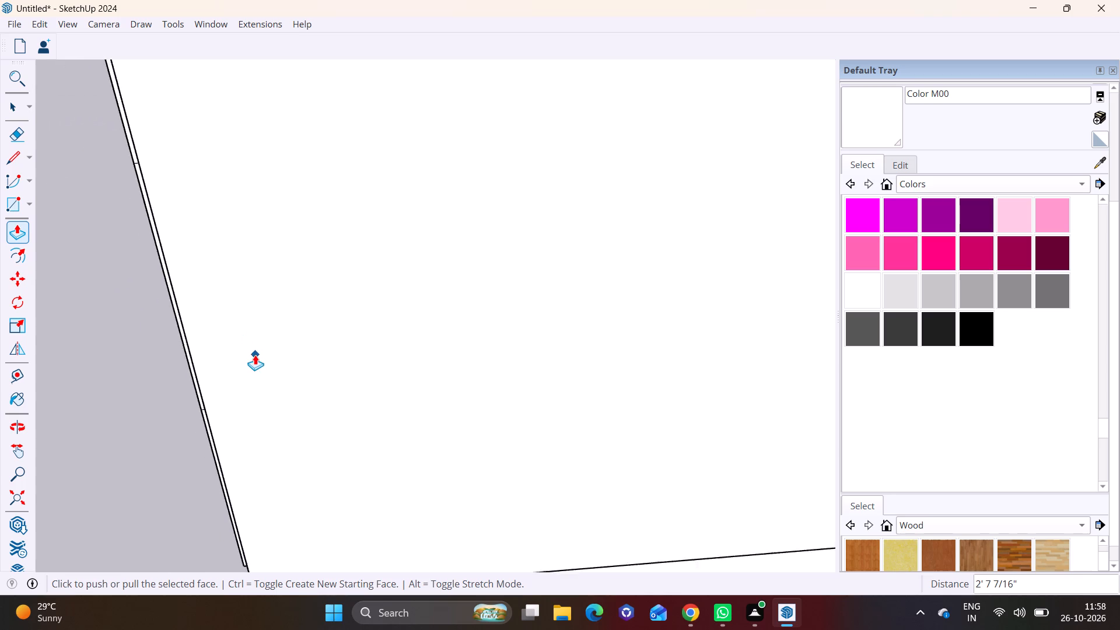
{"action": "scroll", "coordinate": [255, 355], "scroll_direction": "down", "scroll_amount": 18}
{"action": "middle_click_drag", "start_coordinate": [240, 358], "coordinate": [449, 367]}
{"action": "scroll", "coordinate": [337, 302], "scroll_direction": "up", "scroll_amount": 2}
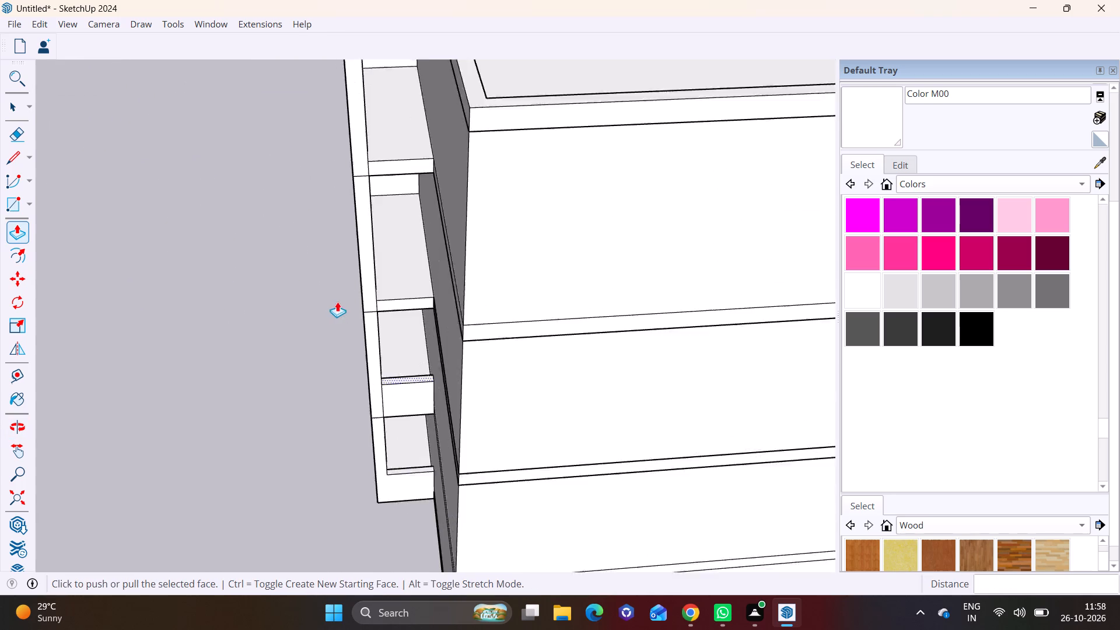
{"action": "scroll", "coordinate": [337, 302], "scroll_direction": "up", "scroll_amount": 13}
{"action": "middle_click_drag", "start_coordinate": [433, 296], "coordinate": [377, 400], "text": "shift"}
{"action": "middle_click_drag", "start_coordinate": [376, 400], "coordinate": [362, 423]}
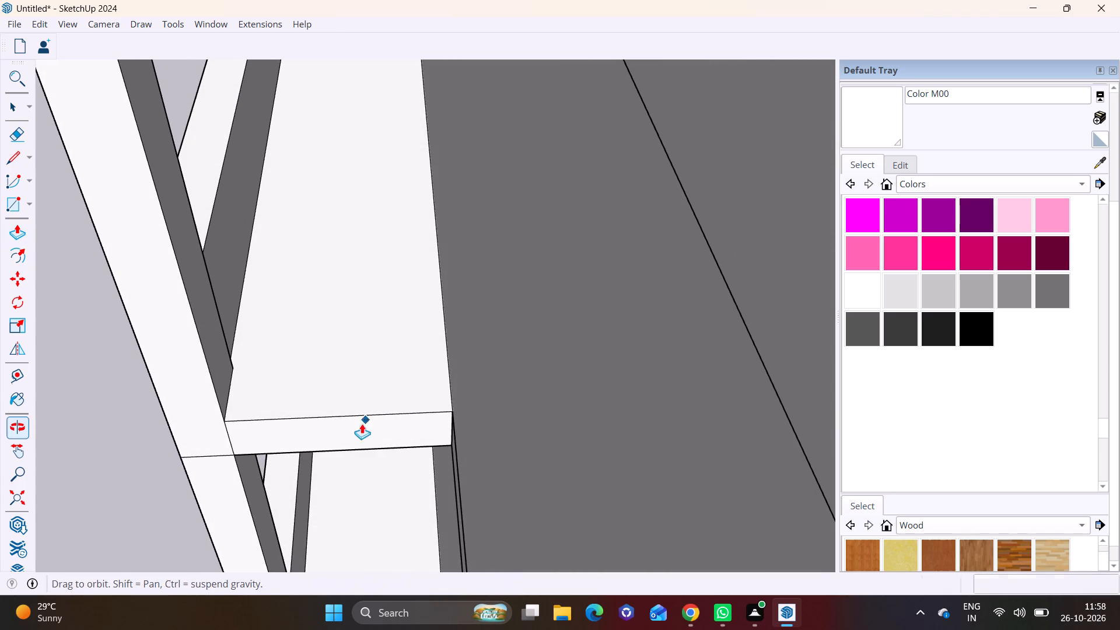
{"action": "middle_click_drag", "start_coordinate": [362, 423], "coordinate": [365, 423]}
{"action": "left_click", "coordinate": [31, 201]}
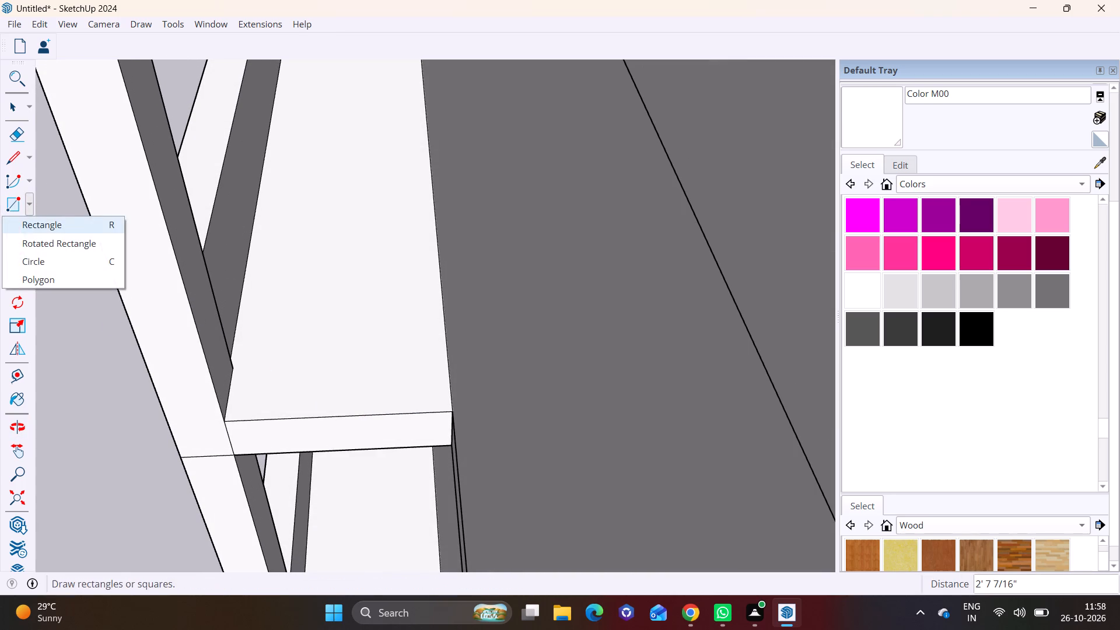
{"action": "left_click", "coordinate": [29, 219]}
{"action": "left_click", "coordinate": [222, 422]}
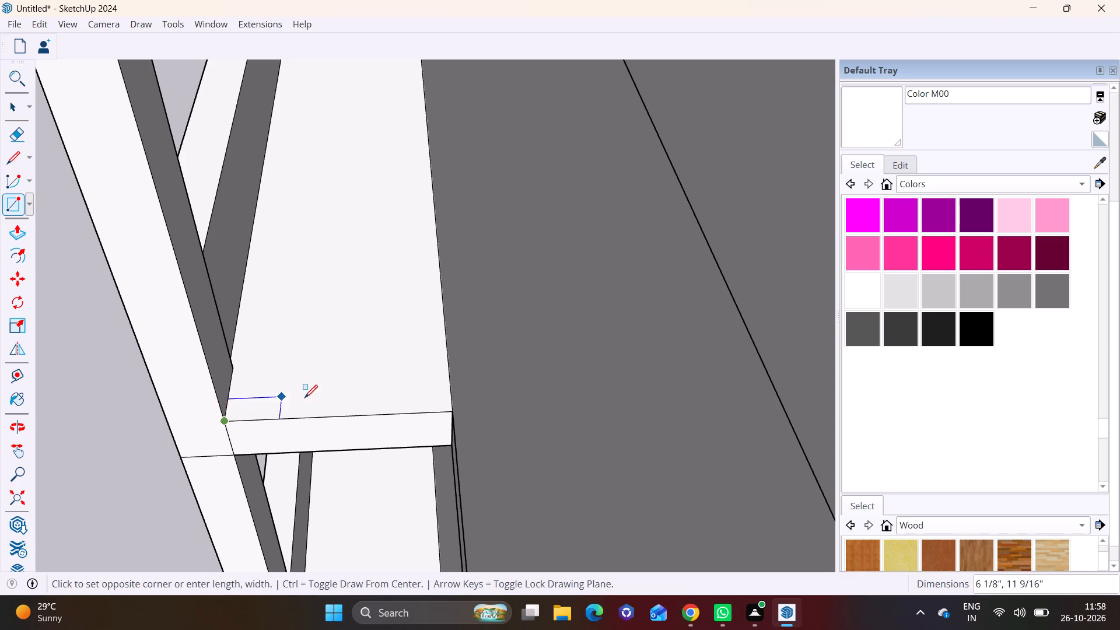
{"action": "left_click", "coordinate": [450, 389]}
{"action": "key", "text": "space"}
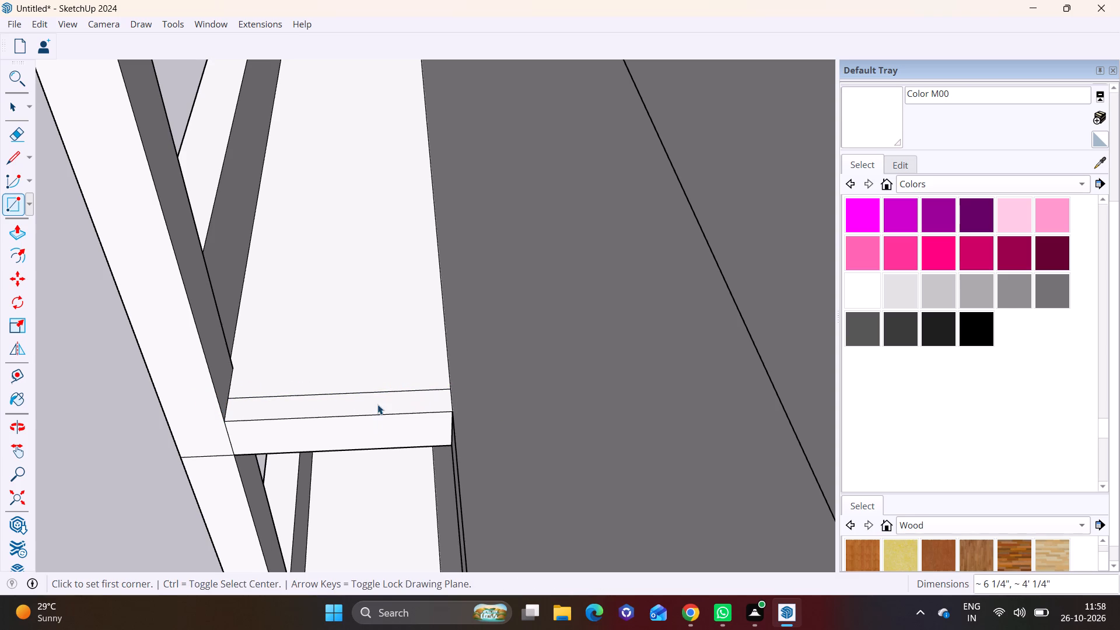
Push/Pull the third balcony's edge strip up about 2' 3" to form a parapet.
{"action": "left_click", "coordinate": [377, 404]}
{"action": "left_click", "coordinate": [17, 235]}
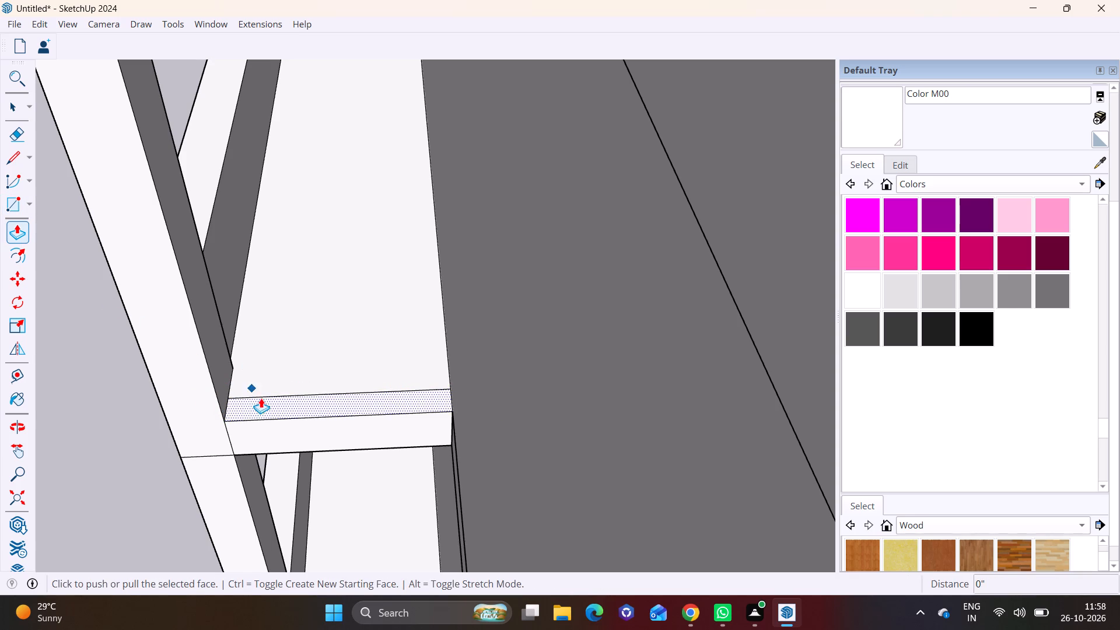
{"action": "left_click", "coordinate": [262, 400]}
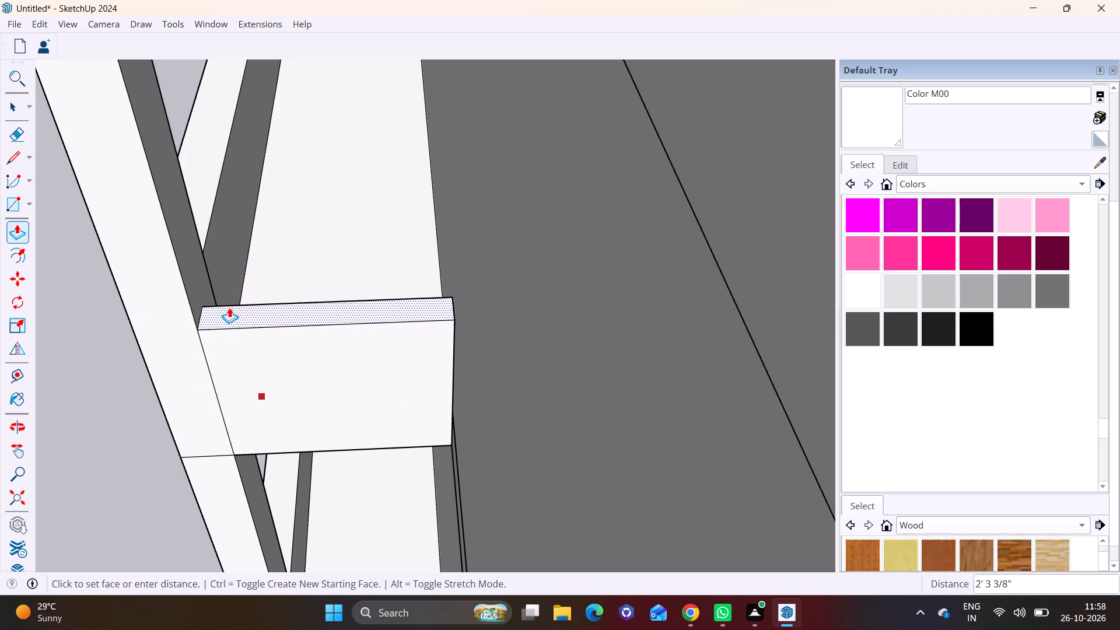
{"action": "left_click", "coordinate": [229, 306]}
{"action": "key", "text": "space"}
Draw a rectangular strip about 5 9/16" by 4' 1/4" along the outer edge of the fourth balcony floor from the bottom.
{"action": "scroll", "coordinate": [234, 256], "scroll_direction": "down", "scroll_amount": 18}
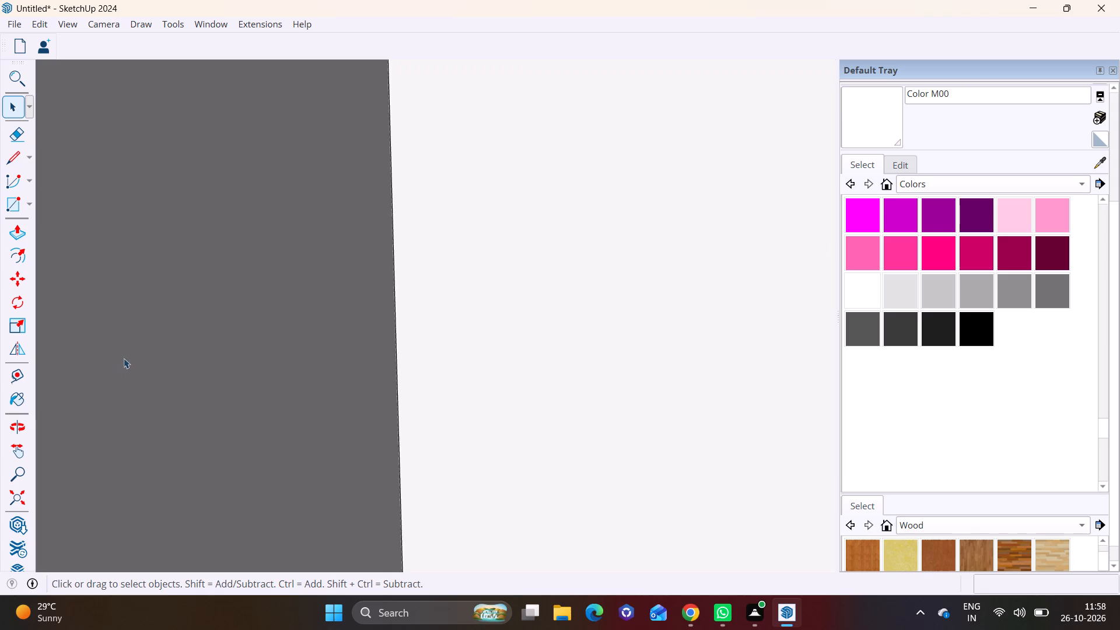
{"action": "scroll", "coordinate": [124, 358], "scroll_direction": "down", "scroll_amount": 20}
{"action": "scroll", "coordinate": [124, 358], "scroll_direction": "down", "scroll_amount": 16}
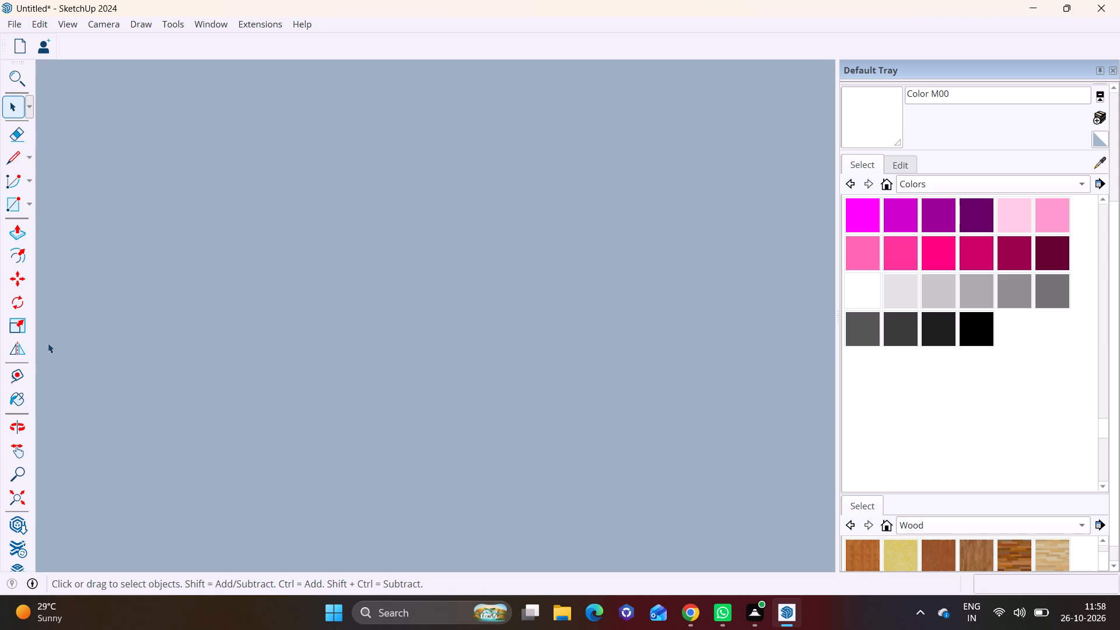
{"action": "scroll", "coordinate": [48, 343], "scroll_direction": "down", "scroll_amount": 20}
{"action": "scroll", "coordinate": [48, 343], "scroll_direction": "down", "scroll_amount": 15}
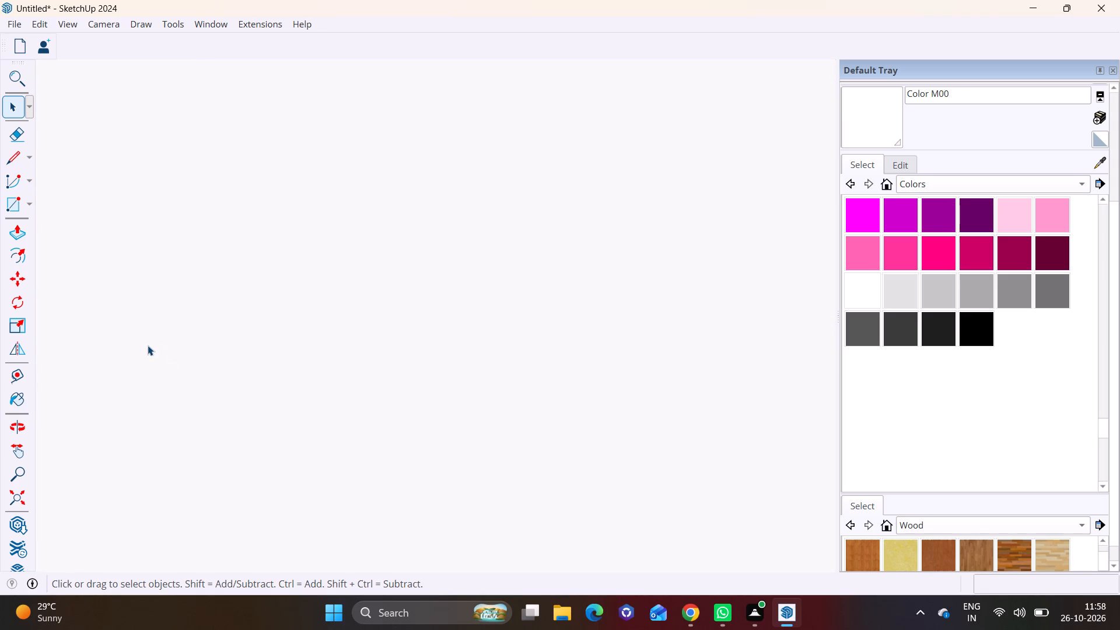
{"action": "scroll", "coordinate": [148, 345], "scroll_direction": "down", "scroll_amount": 20}
{"action": "scroll", "coordinate": [148, 345], "scroll_direction": "down", "scroll_amount": 15}
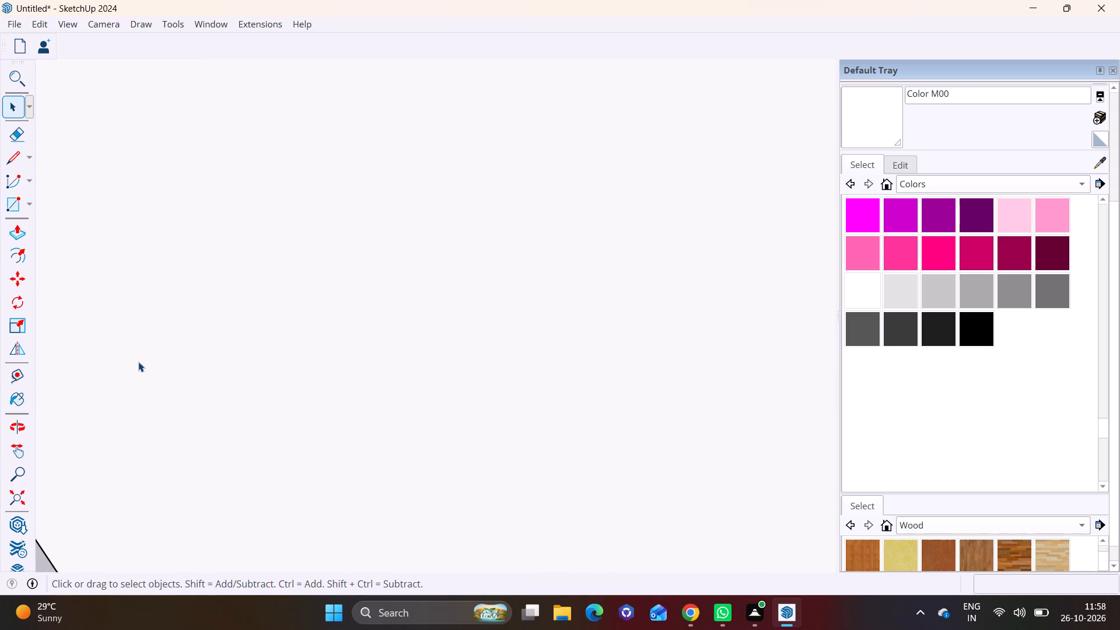
{"action": "scroll", "coordinate": [138, 362], "scroll_direction": "down", "scroll_amount": 16}
{"action": "middle_click_drag", "start_coordinate": [184, 333], "coordinate": [577, 306]}
{"action": "scroll", "coordinate": [357, 208], "scroll_direction": "up", "scroll_amount": 1}
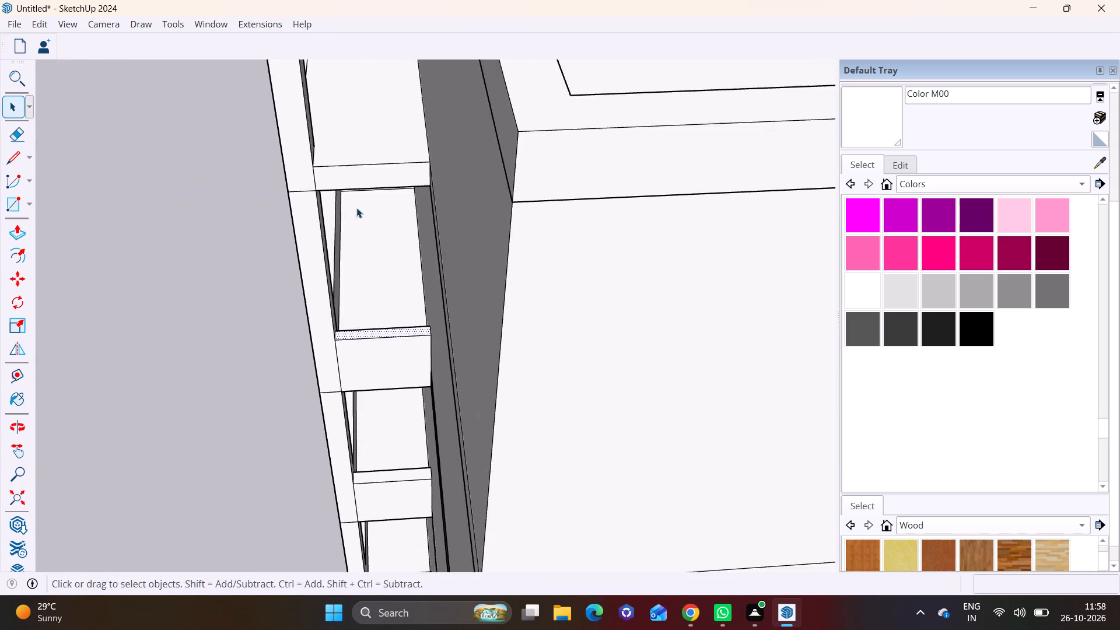
{"action": "middle_click_drag", "start_coordinate": [352, 216], "coordinate": [351, 384], "text": "shift"}
{"action": "scroll", "coordinate": [341, 367], "scroll_direction": "up", "scroll_amount": 7}
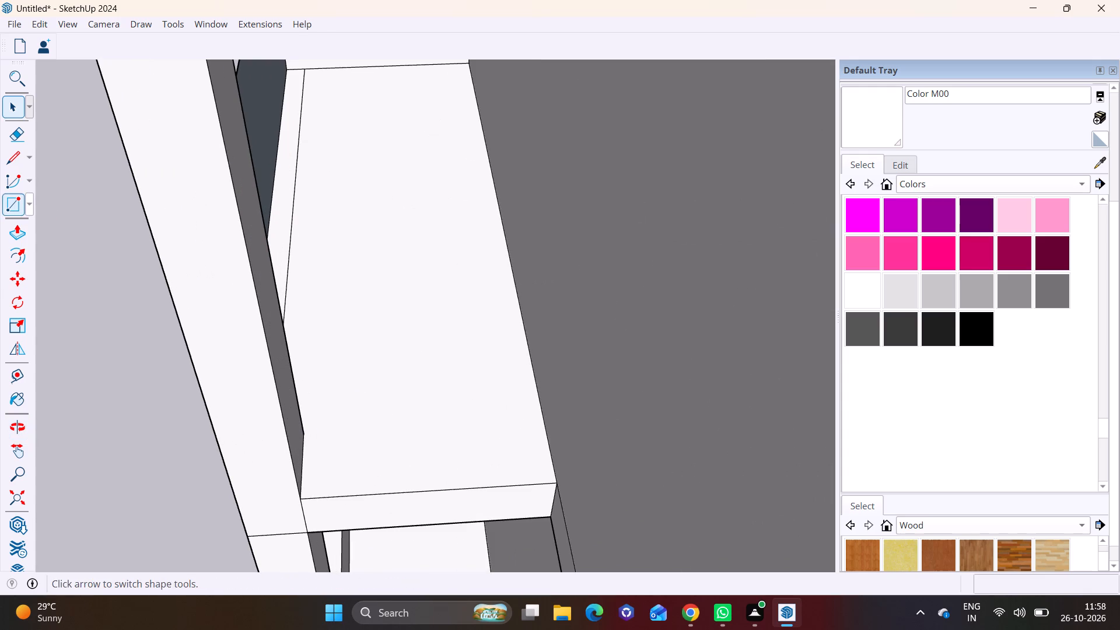
{"action": "left_click", "coordinate": [30, 202]}
{"action": "left_click", "coordinate": [30, 221]}
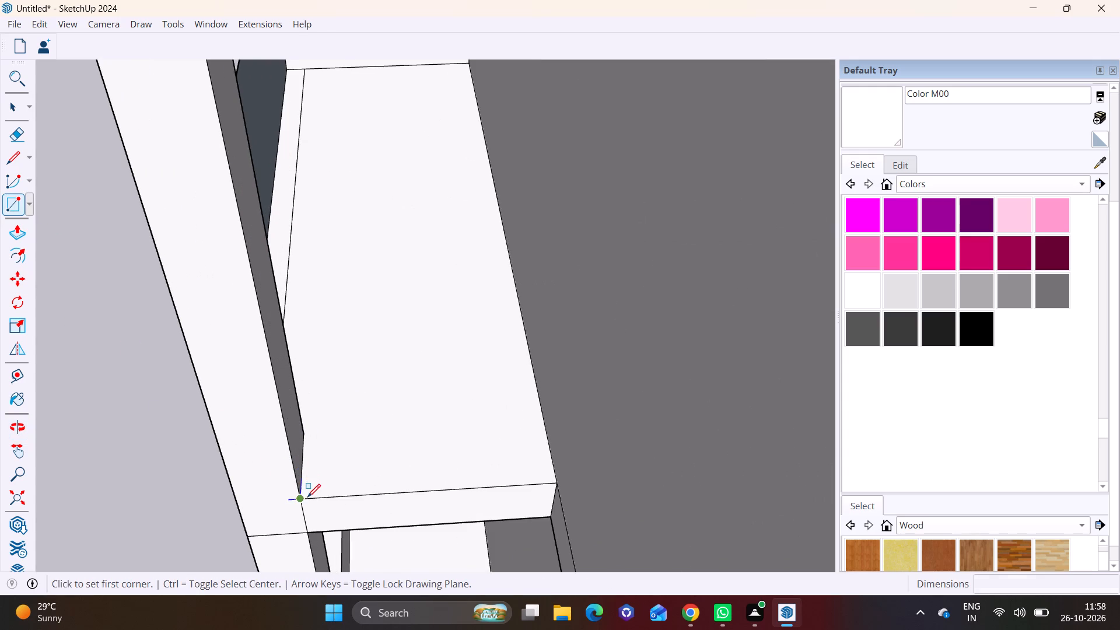
{"action": "left_click", "coordinate": [307, 497]}
{"action": "left_click", "coordinate": [549, 459]}
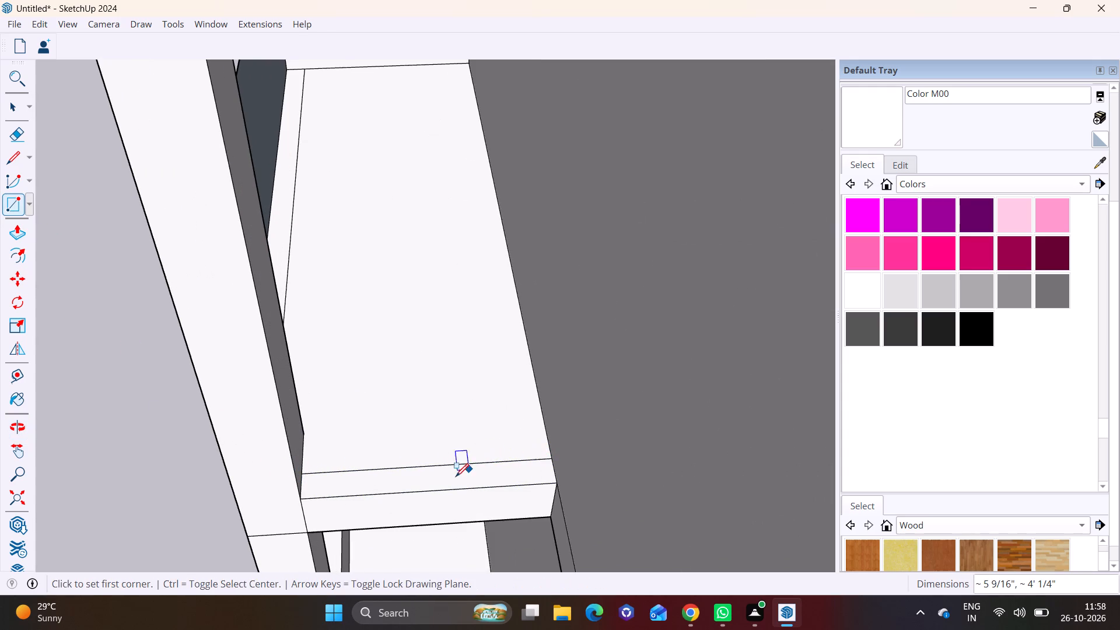
{"action": "key", "text": "space"}
Push/Pull the fourth balcony's outer edge strip upward to form a parapet.
{"action": "left_click", "coordinate": [452, 478]}
{"action": "left_click", "coordinate": [13, 230]}
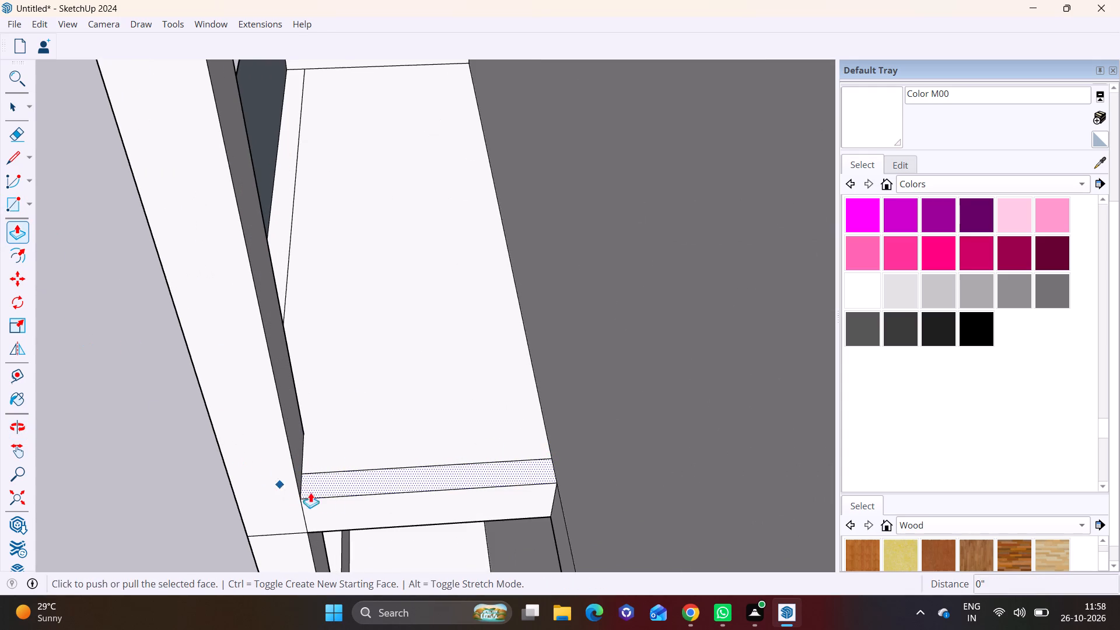
{"action": "left_click", "coordinate": [331, 489]}
{"action": "left_click", "coordinate": [335, 474]}
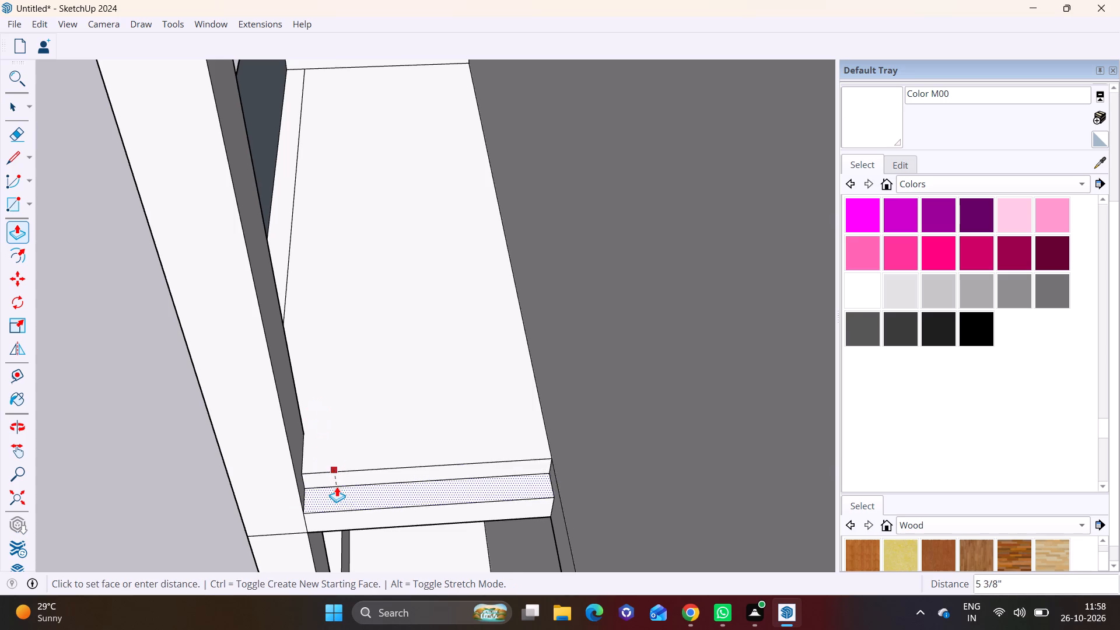
{"action": "left_click", "coordinate": [308, 407]}
{"action": "left_click", "coordinate": [331, 486]}
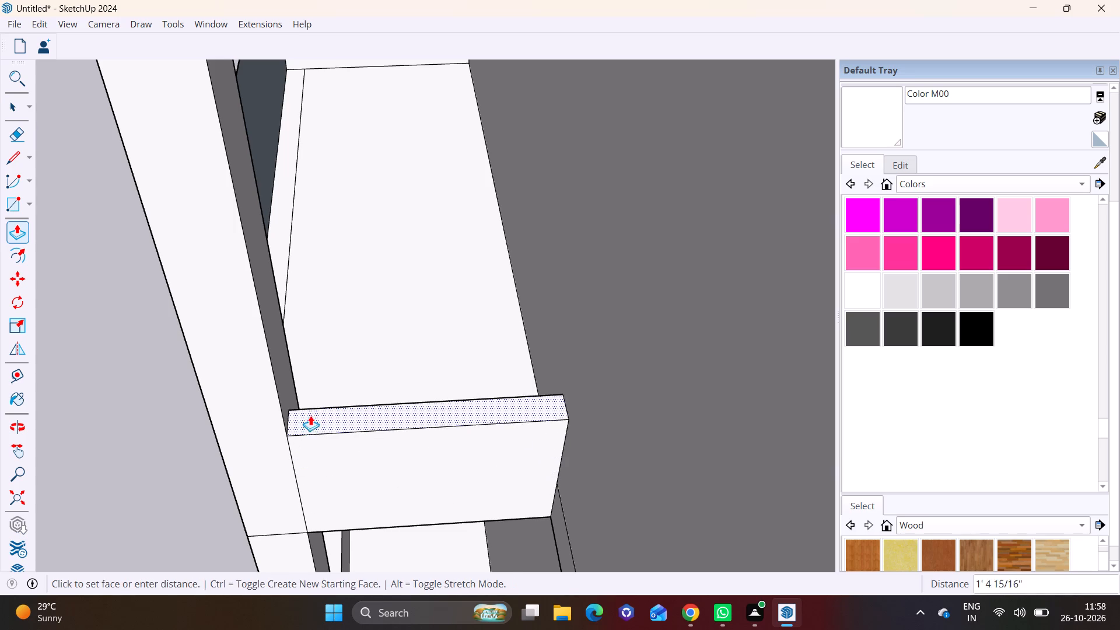
{"action": "left_click", "coordinate": [301, 381]}
{"action": "key", "text": "space"}
{"action": "left_click", "coordinate": [143, 400]}
Examine the balcony parapets from several sides and the adjoining facade with its narrow vertical wall openings.
{"action": "scroll", "coordinate": [143, 400], "scroll_direction": "down", "scroll_amount": 10}
{"action": "middle_click_drag", "start_coordinate": [145, 405], "coordinate": [165, 397], "text": "shift"}
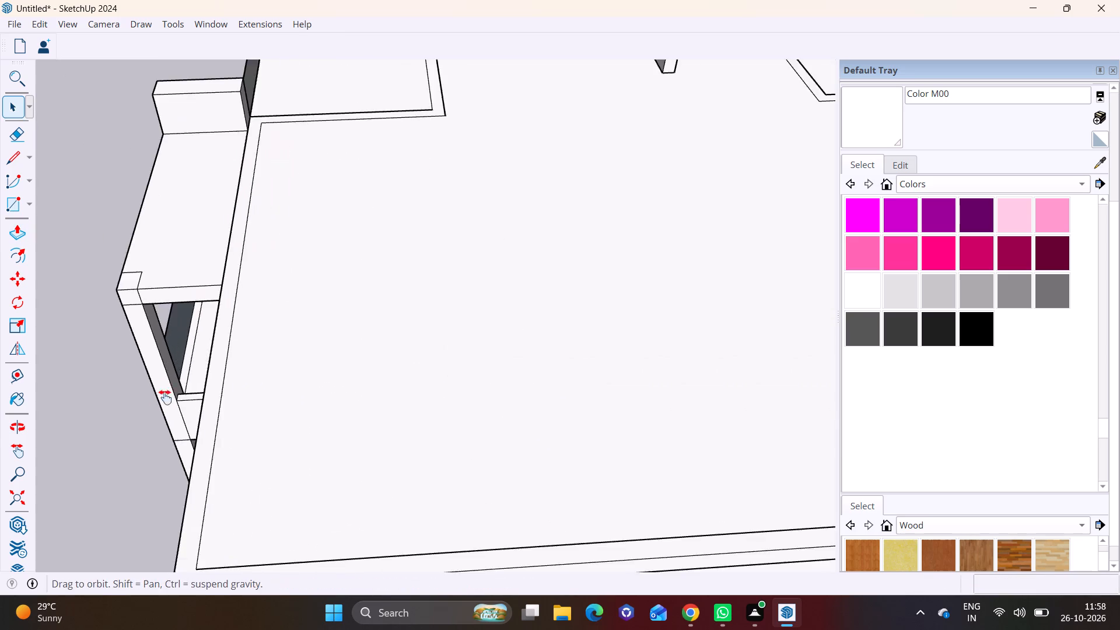
{"action": "middle_click_drag", "start_coordinate": [165, 397], "coordinate": [349, 291], "text": "shift"}
{"action": "middle_click_drag", "start_coordinate": [355, 393], "coordinate": [653, 262]}
{"action": "scroll", "coordinate": [538, 348], "scroll_direction": "up", "scroll_amount": 4}
{"action": "middle_click_drag", "start_coordinate": [503, 359], "coordinate": [377, 337]}
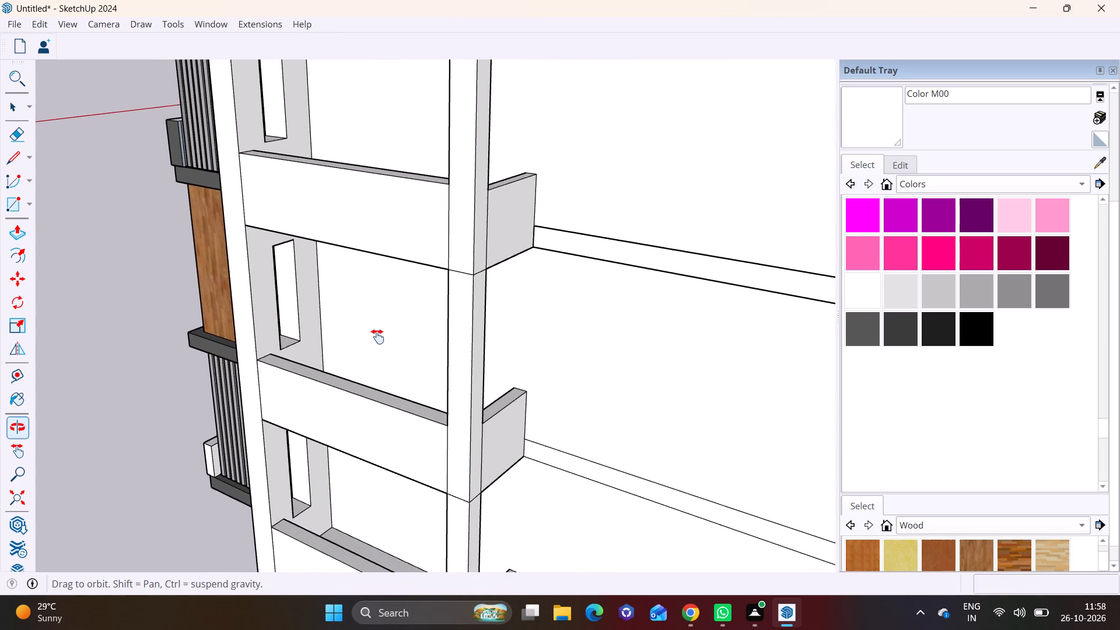
{"action": "middle_click_drag", "start_coordinate": [377, 337], "coordinate": [381, 345]}
{"action": "scroll", "coordinate": [404, 442], "scroll_direction": "down", "scroll_amount": 7}
{"action": "middle_click_drag", "start_coordinate": [421, 455], "coordinate": [685, 371]}
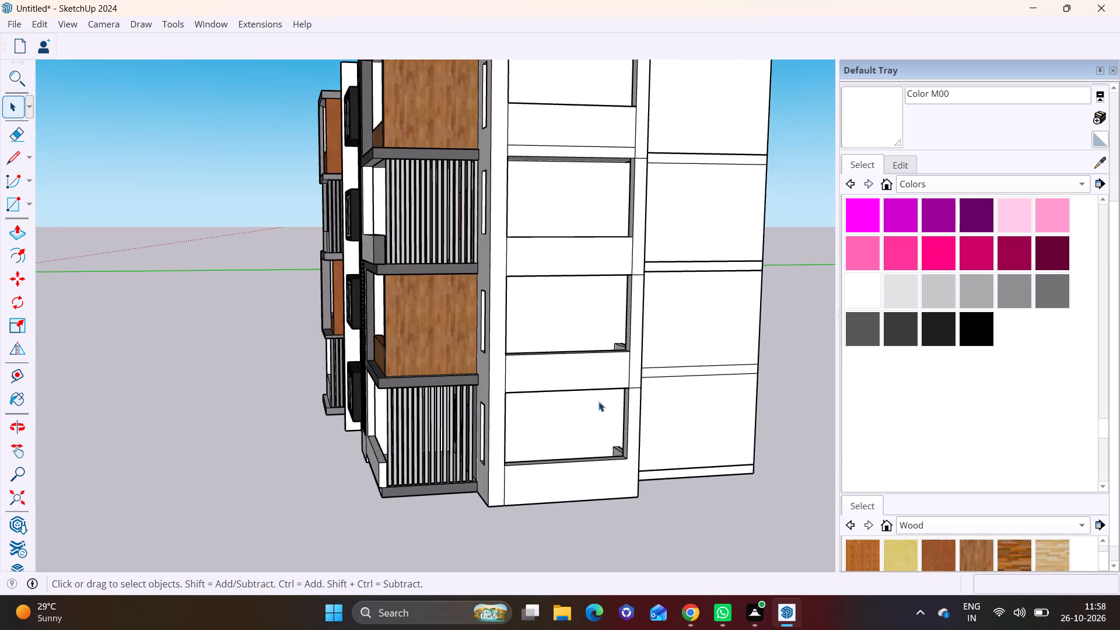
{"action": "scroll", "coordinate": [584, 402], "scroll_direction": "up", "scroll_amount": 6}
{"action": "middle_click_drag", "start_coordinate": [523, 416], "coordinate": [715, 407]}
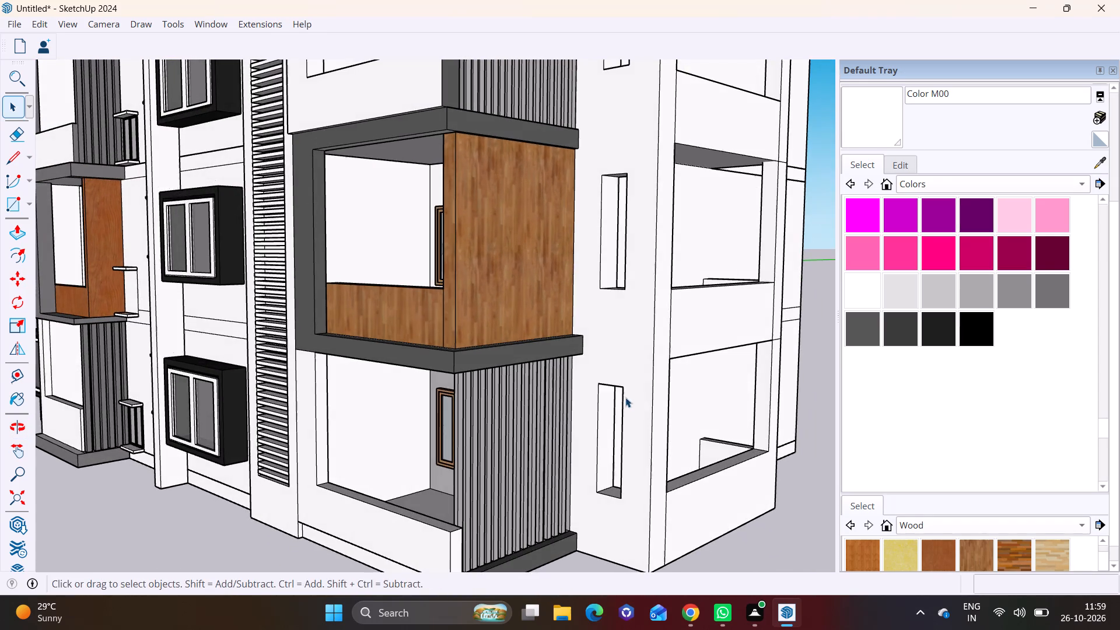
{"action": "middle_click_drag", "start_coordinate": [575, 376], "coordinate": [455, 443], "text": "shift"}
{"action": "scroll", "coordinate": [454, 408], "scroll_direction": "down", "scroll_amount": 3}
Search 3D Warehouse for "GRILL".
{"action": "left_click", "coordinate": [211, 23]}
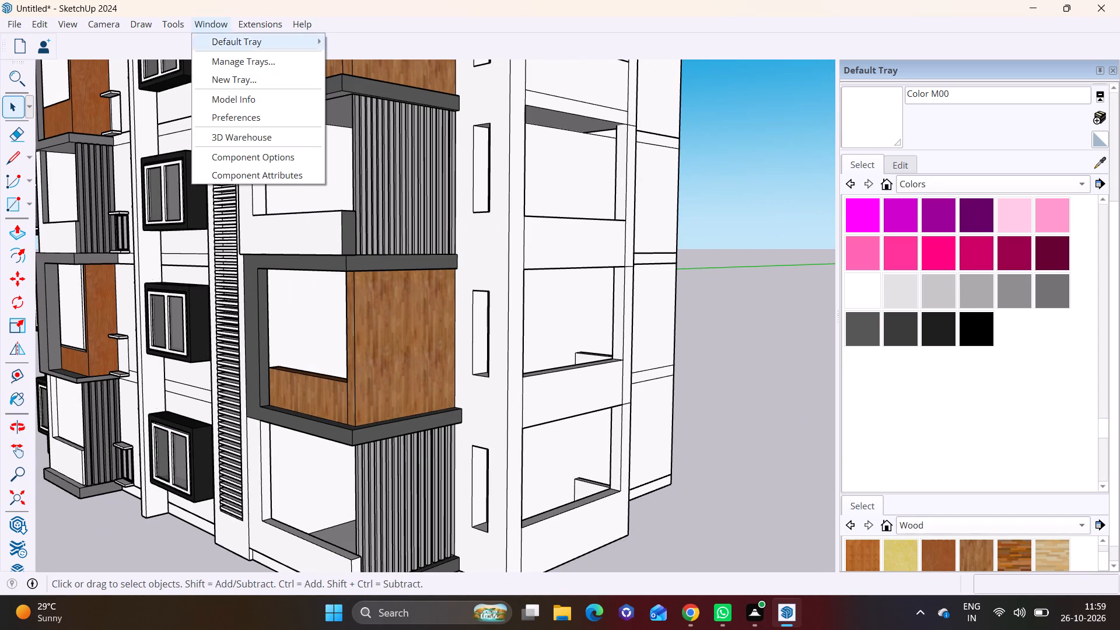
{"action": "left_click", "coordinate": [233, 141]}
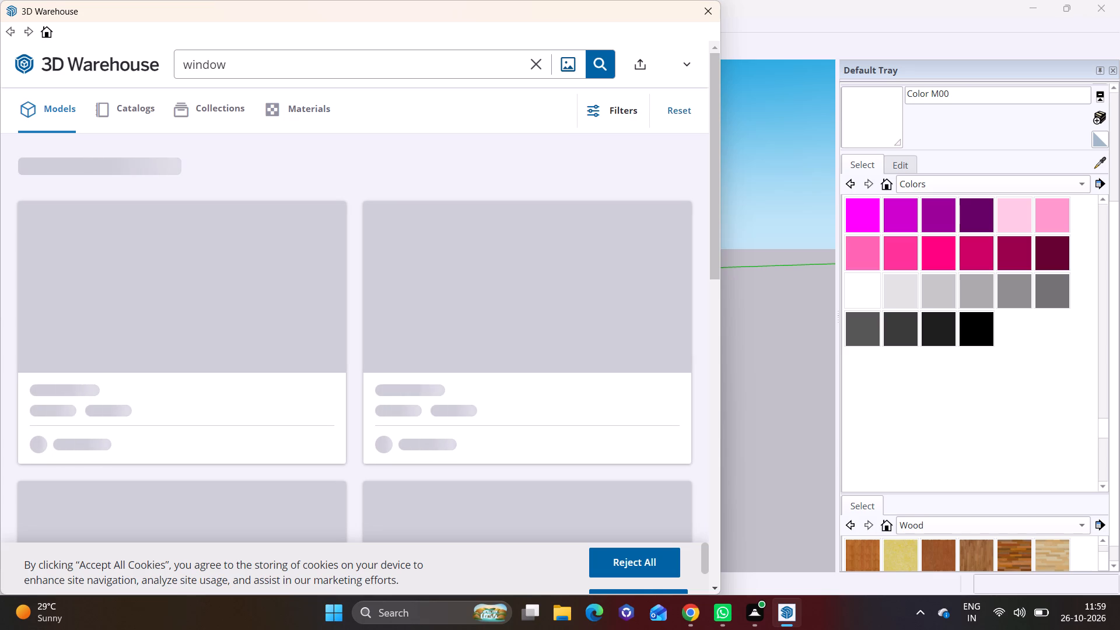
{"action": "left_click", "coordinate": [481, 50]}
{"action": "key", "text": "BackSpace"}
{"action": "key", "text": "BackSpace"}
{"action": "key", "text": "BackSpace"}
{"action": "key", "text": "BackSpace"}
{"action": "key", "text": "BackSpace"}
{"action": "key", "text": "BackSpace"}
{"action": "key", "text": "BackSpace"}
{"action": "key", "text": "BackSpace"}
{"action": "key", "text": "BackSpace"}
{"action": "key", "text": "BackSpace"}
{"action": "key", "text": "BackSpace"}
{"action": "key", "text": "g"}
{"action": "key", "text": "r"}
{"action": "type", "text": "ILL"}
{"action": "key", "text": "Return"}
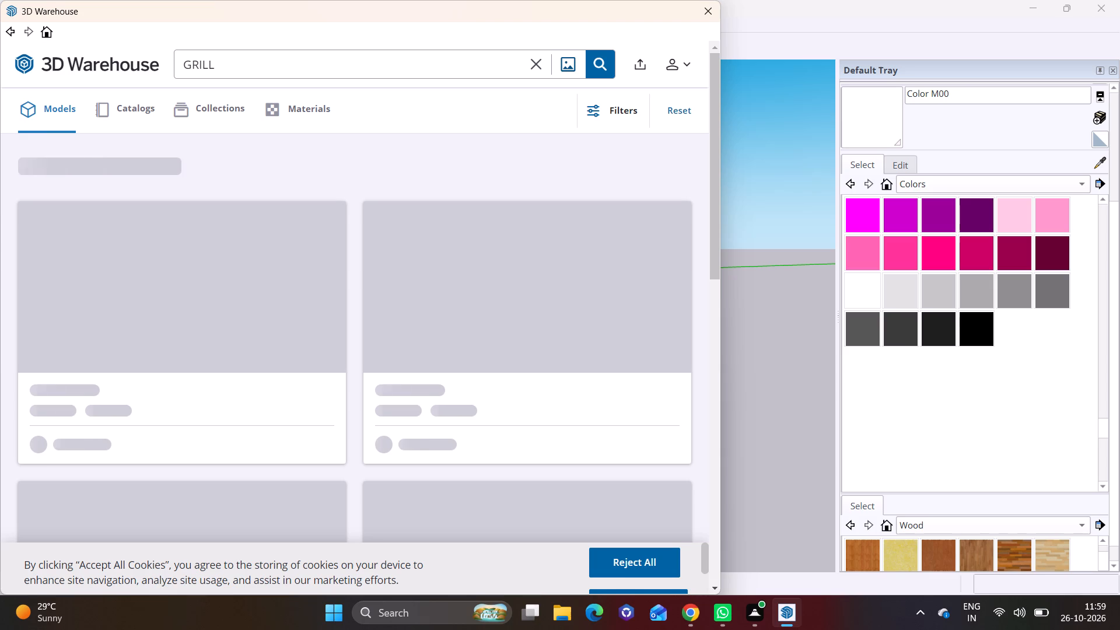
Browse the grill search results for a model suited to the building's narrow vertical wall openings.
{"action": "left_click", "coordinate": [717, 587]}
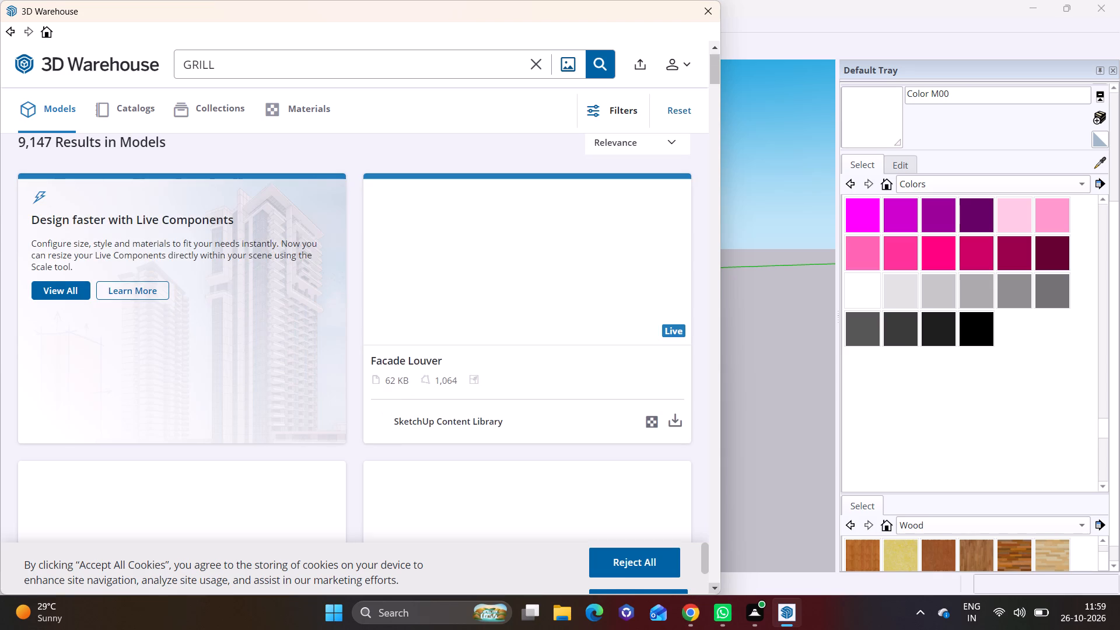
{"action": "left_click", "coordinate": [717, 587]}
{"action": "left_click", "coordinate": [717, 587]}
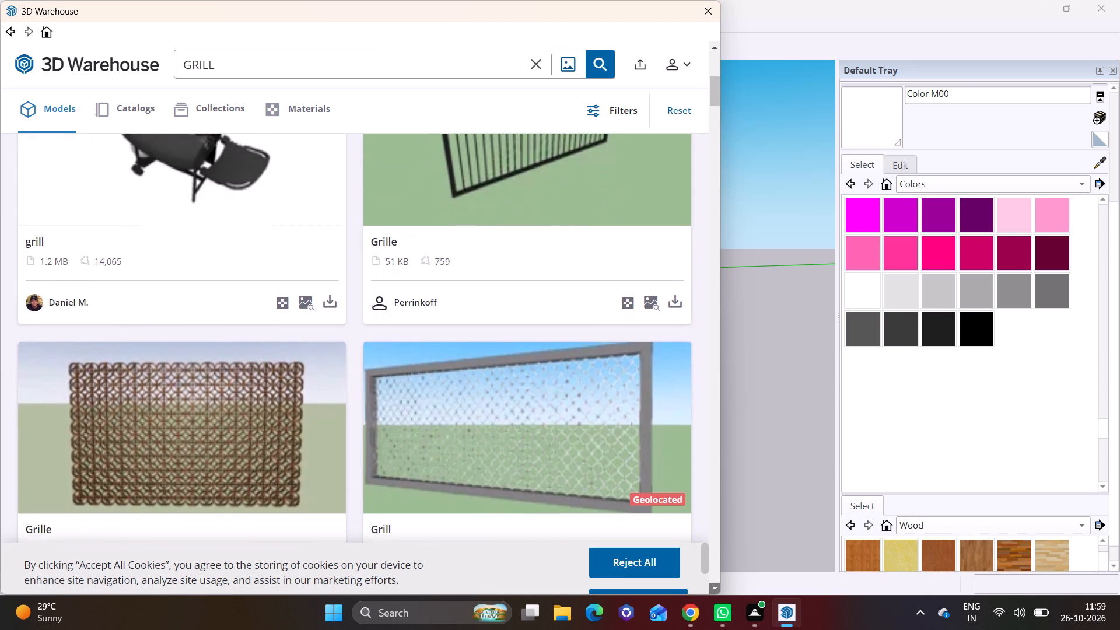
{"action": "left_click", "coordinate": [717, 587]}
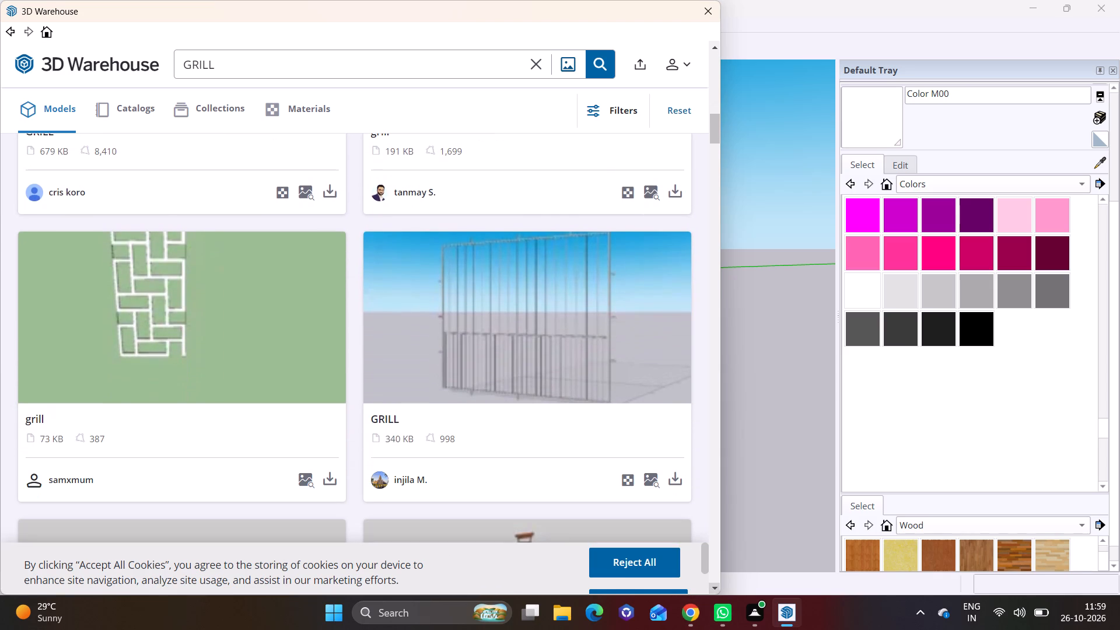
{"action": "left_click", "coordinate": [717, 587]}
{"action": "left_click", "coordinate": [717, 587]}
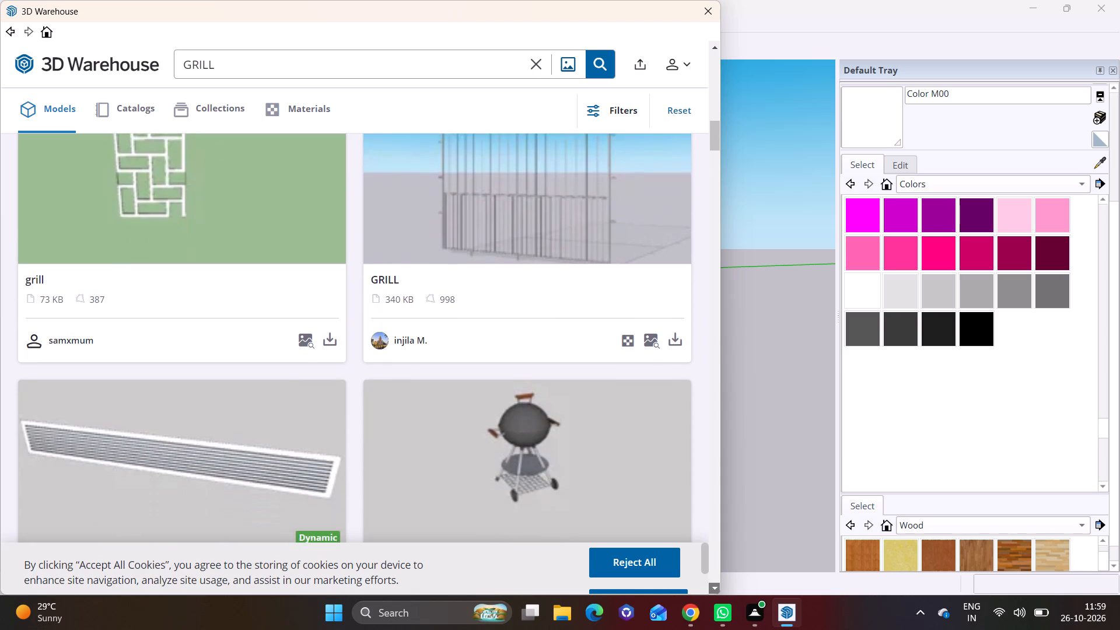
{"action": "left_click", "coordinate": [717, 587]}
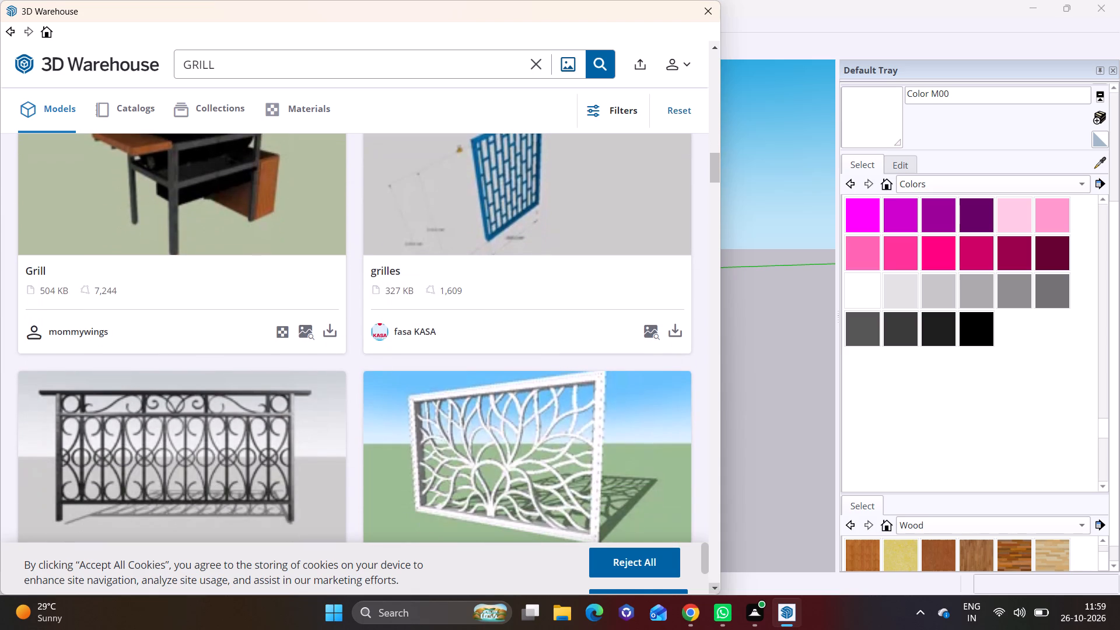
{"action": "left_click", "coordinate": [717, 587]}
{"action": "left_click", "coordinate": [717, 587]}
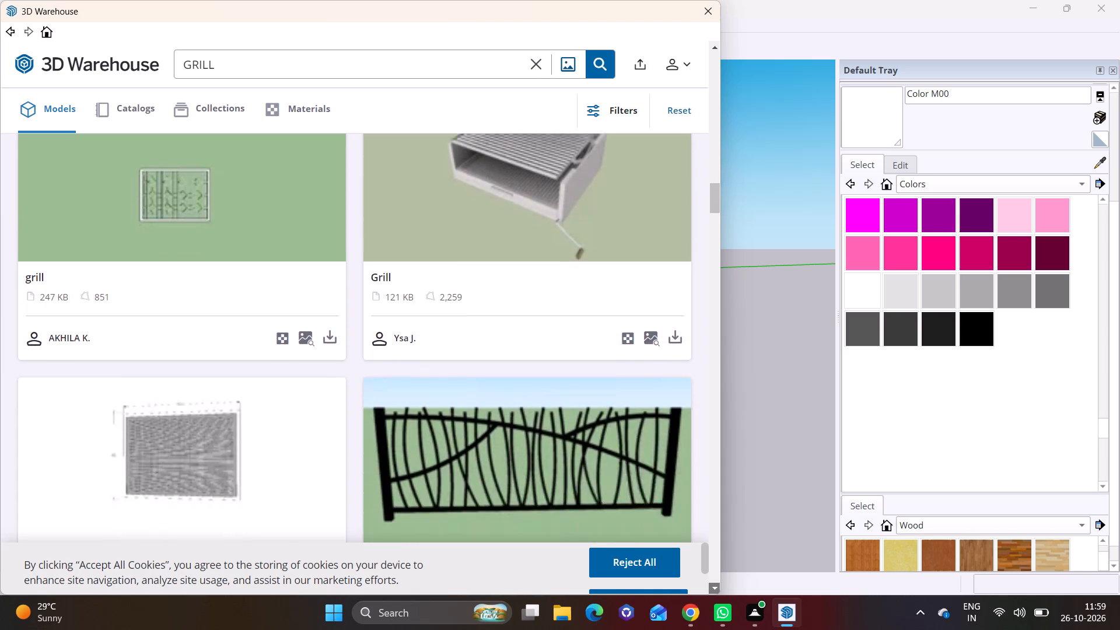
{"action": "left_click", "coordinate": [717, 587]}
{"action": "left_click", "coordinate": [717, 587]}
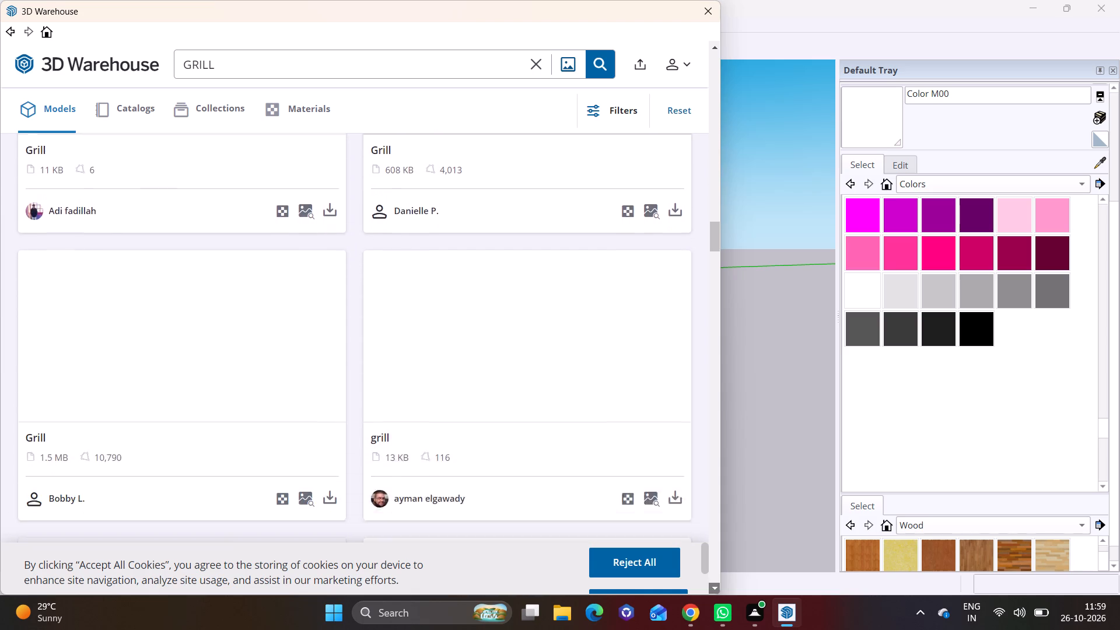
{"action": "left_click", "coordinate": [717, 587]}
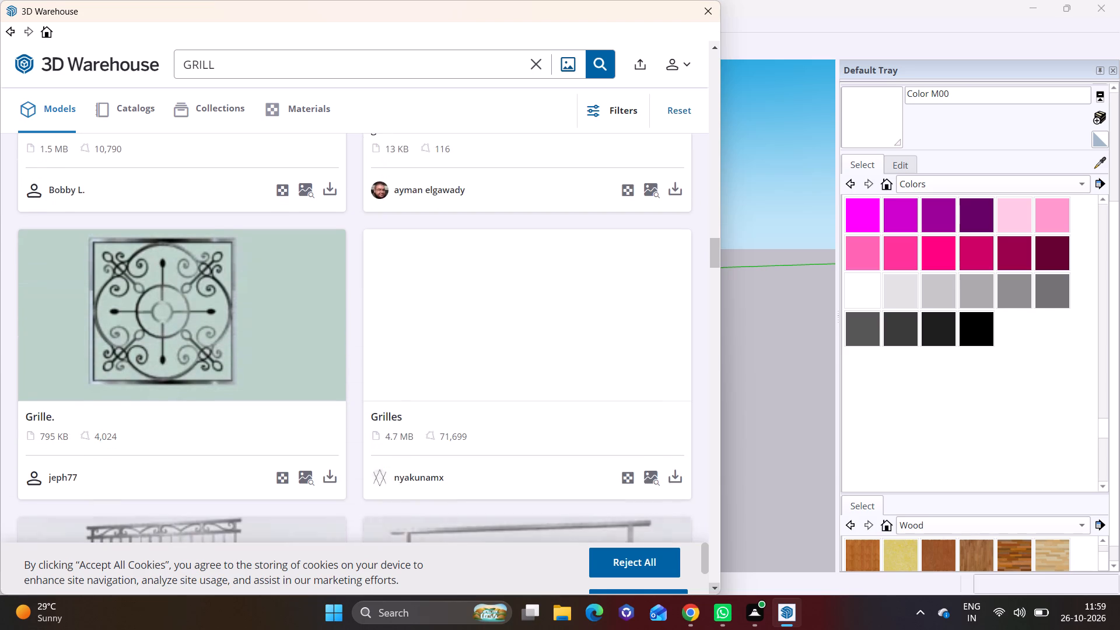
{"action": "left_click", "coordinate": [717, 587]}
{"action": "left_click", "coordinate": [717, 587]}
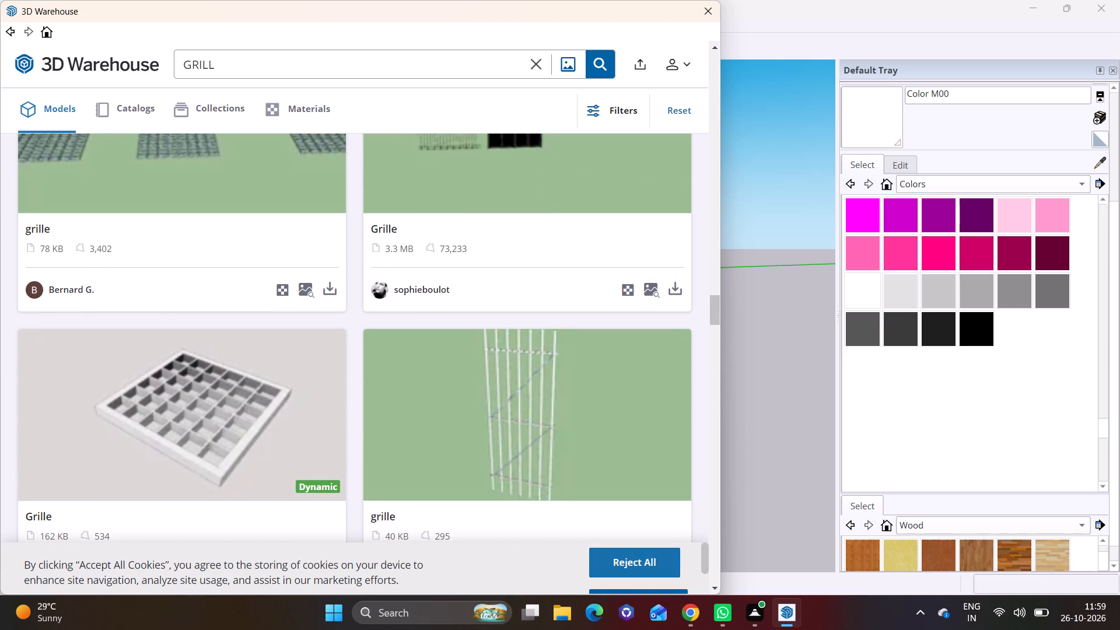
{"action": "double_click", "coordinate": [716, 589]}
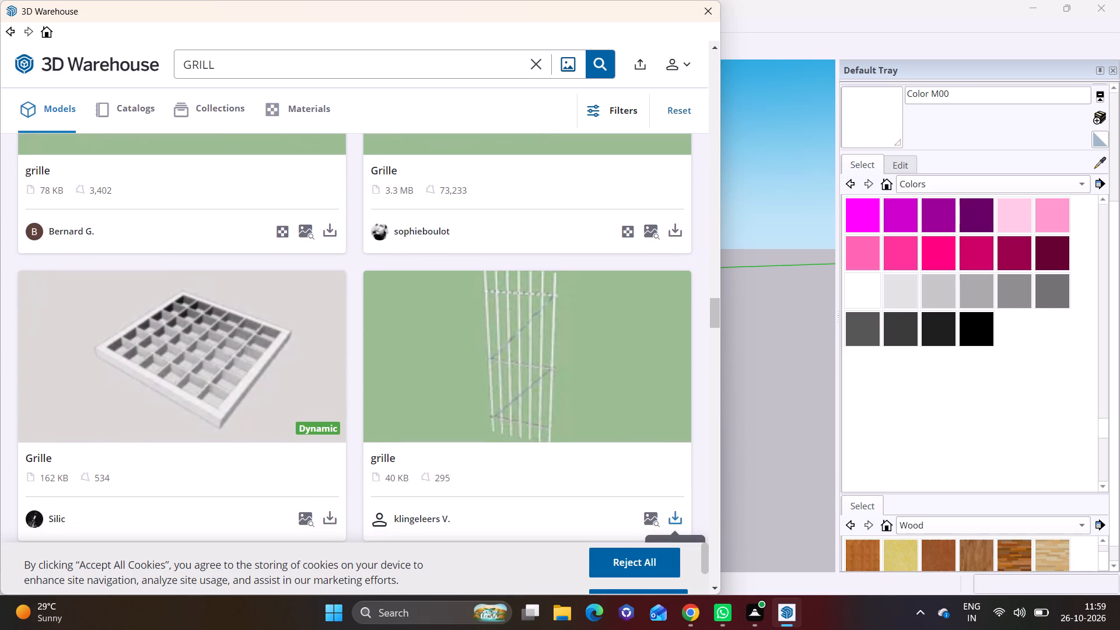
Load the 40 KB "grille" model with vertical bars and diagonal braces, placing it on the ground beside the building.
{"action": "left_click", "coordinate": [674, 517]}
{"action": "left_click", "coordinate": [311, 320]}
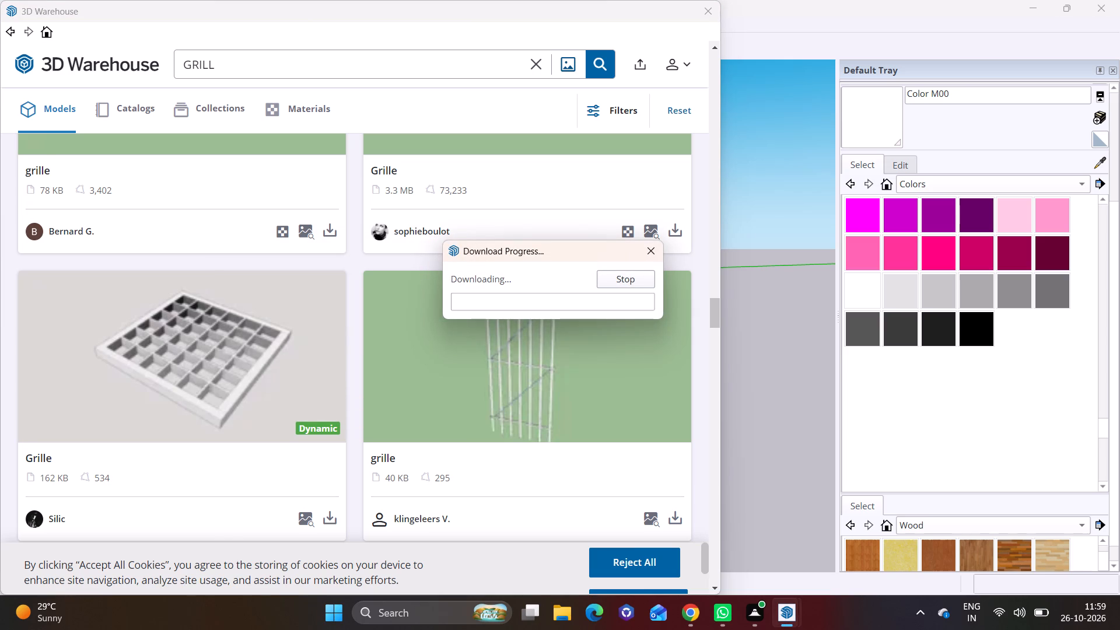
{"action": "left_click", "coordinate": [683, 344]}
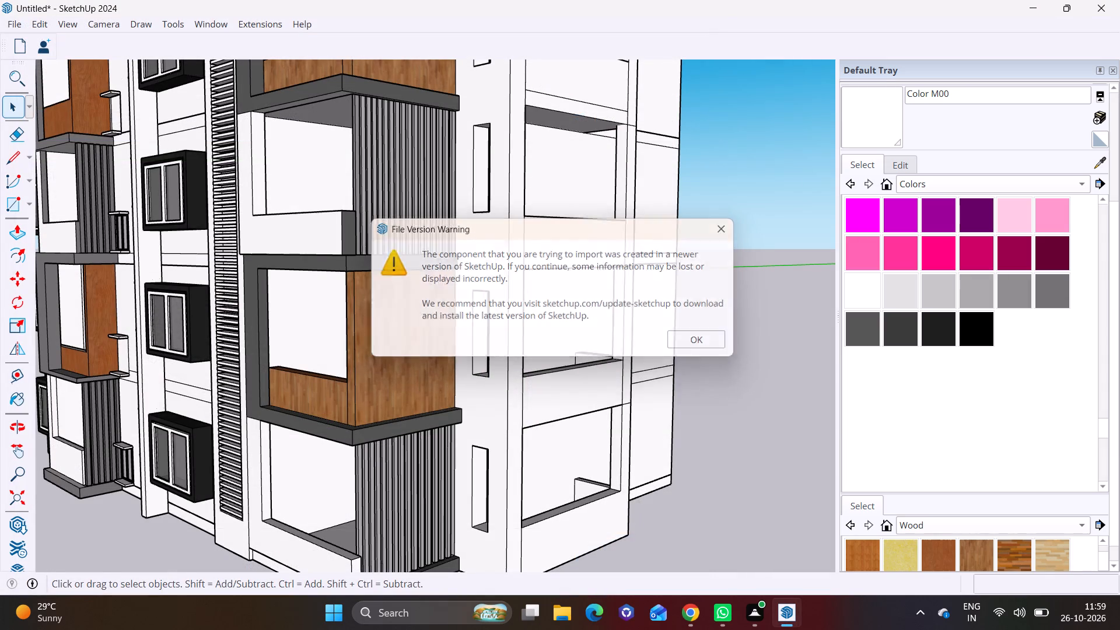
{"action": "scroll", "coordinate": [543, 446], "scroll_direction": "up", "scroll_amount": 1}
{"action": "left_click", "coordinate": [684, 531]}
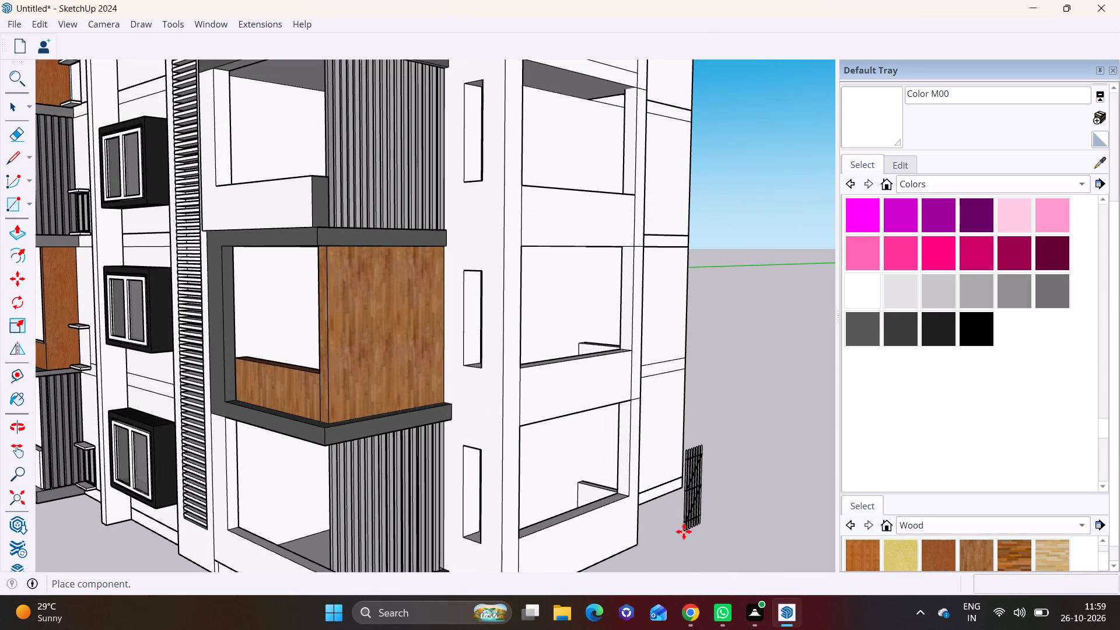
Rotate the grille 90° in the ground plane.
{"action": "left_click", "coordinate": [16, 300]}
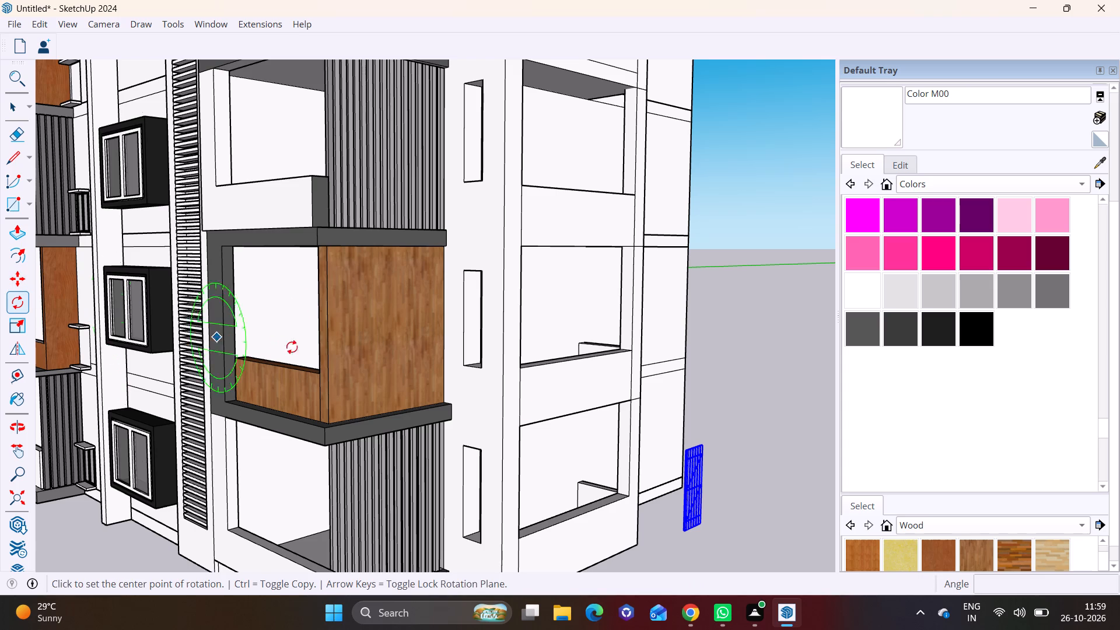
{"action": "left_click", "coordinate": [736, 524]}
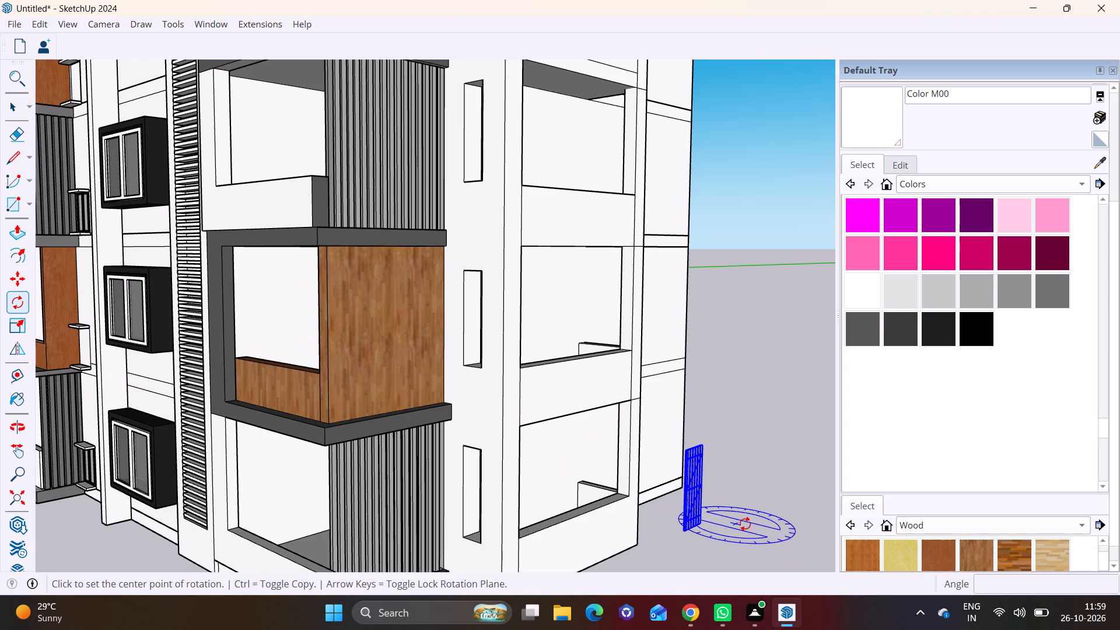
{"action": "left_click", "coordinate": [764, 531]}
{"action": "left_click", "coordinate": [761, 502]}
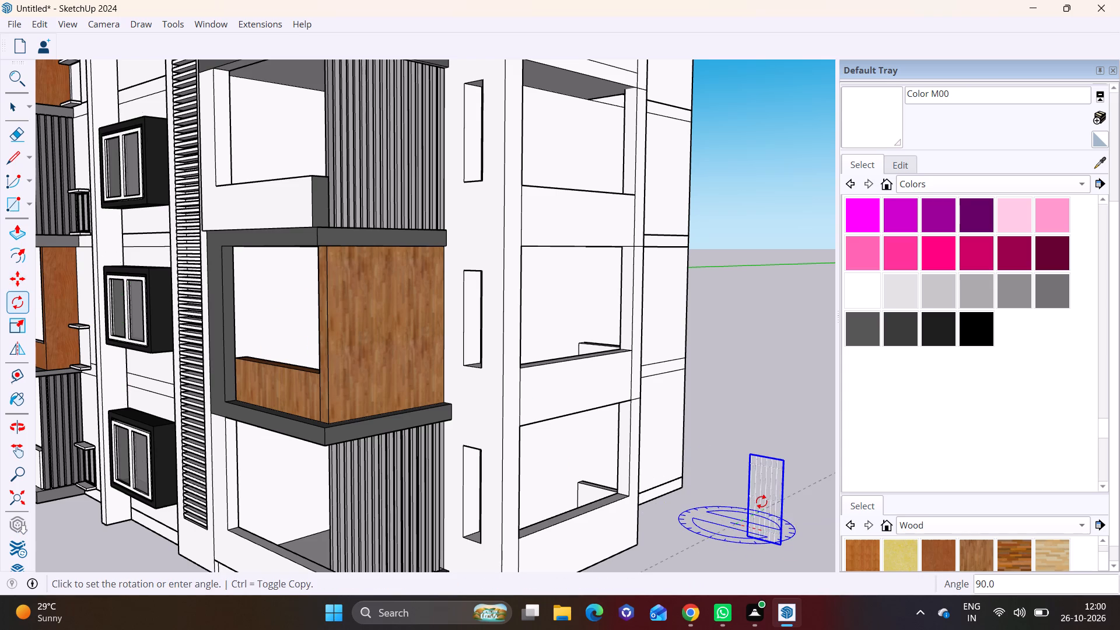
Move the grille about 22' 3 3/8" by its bottom corner onto the lowest narrow vertical wall opening.
{"action": "key", "text": "m"}
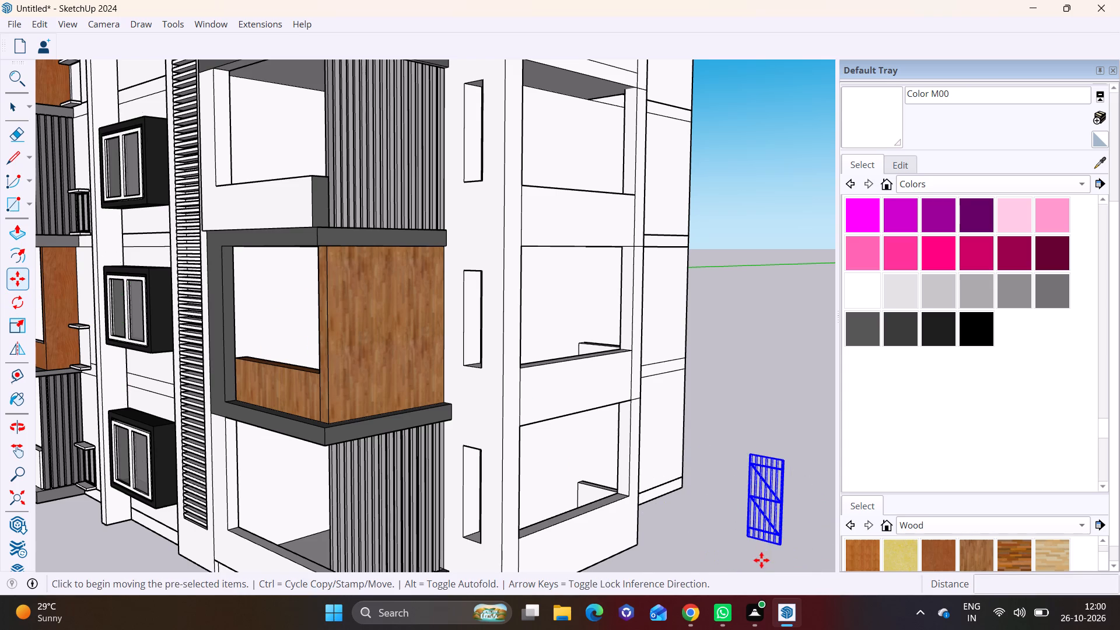
{"action": "left_click", "coordinate": [776, 545]}
{"action": "scroll", "coordinate": [504, 551], "scroll_direction": "up", "scroll_amount": 4}
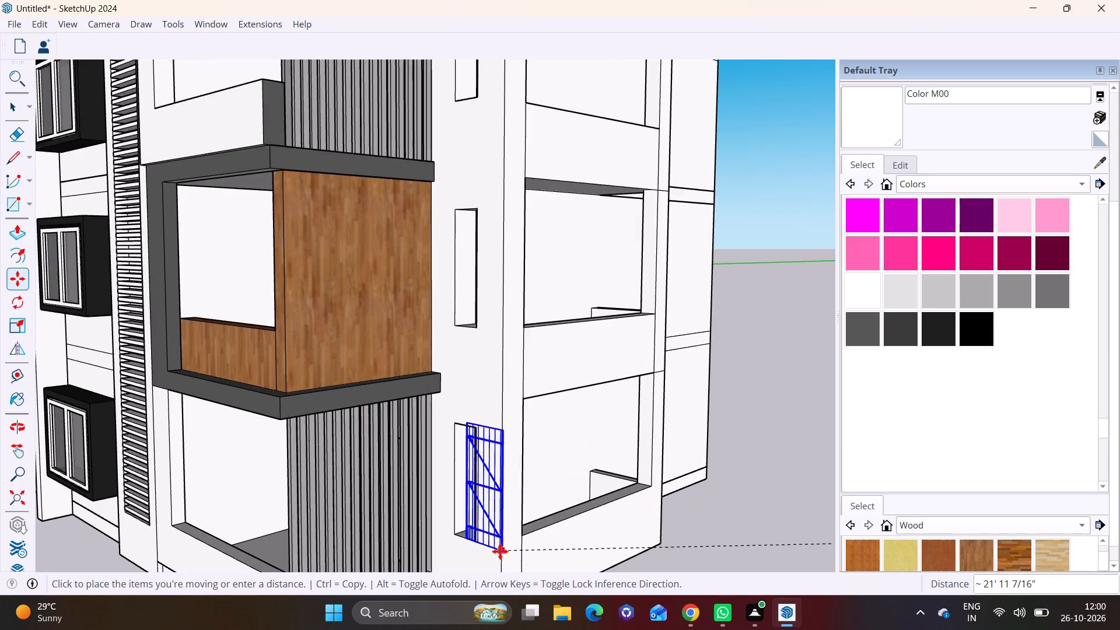
{"action": "scroll", "coordinate": [500, 551], "scroll_direction": "up", "scroll_amount": 7}
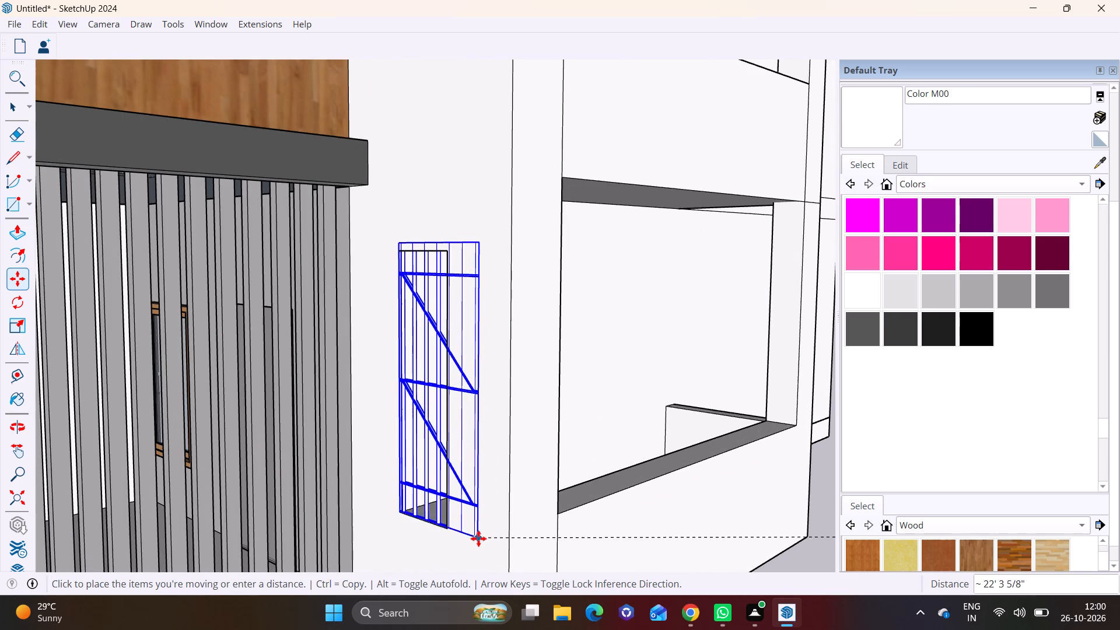
{"action": "left_click", "coordinate": [479, 541]}
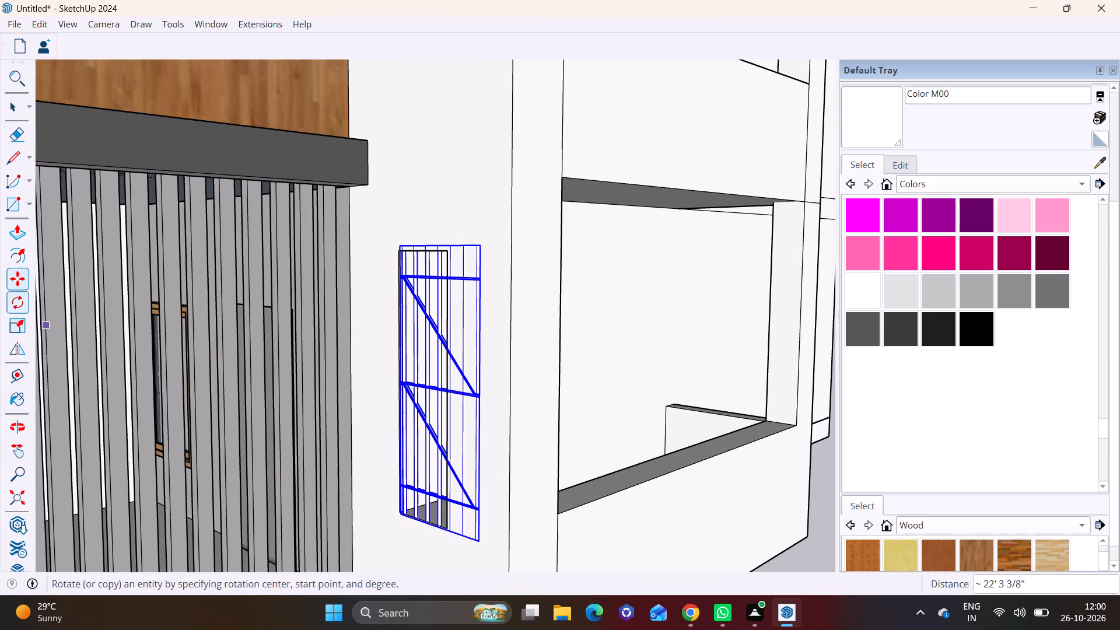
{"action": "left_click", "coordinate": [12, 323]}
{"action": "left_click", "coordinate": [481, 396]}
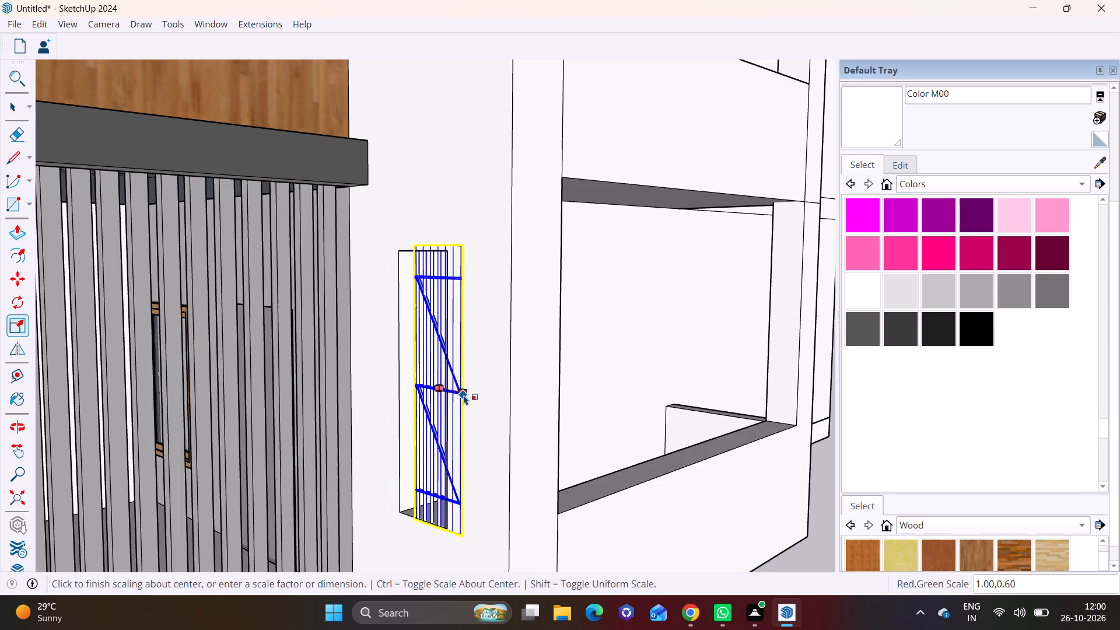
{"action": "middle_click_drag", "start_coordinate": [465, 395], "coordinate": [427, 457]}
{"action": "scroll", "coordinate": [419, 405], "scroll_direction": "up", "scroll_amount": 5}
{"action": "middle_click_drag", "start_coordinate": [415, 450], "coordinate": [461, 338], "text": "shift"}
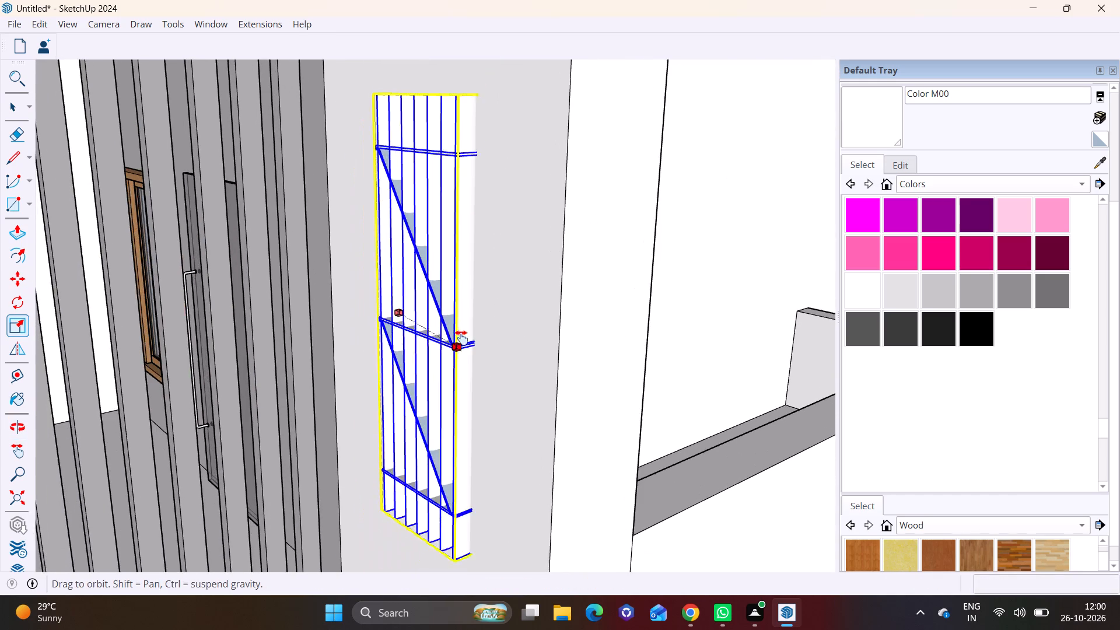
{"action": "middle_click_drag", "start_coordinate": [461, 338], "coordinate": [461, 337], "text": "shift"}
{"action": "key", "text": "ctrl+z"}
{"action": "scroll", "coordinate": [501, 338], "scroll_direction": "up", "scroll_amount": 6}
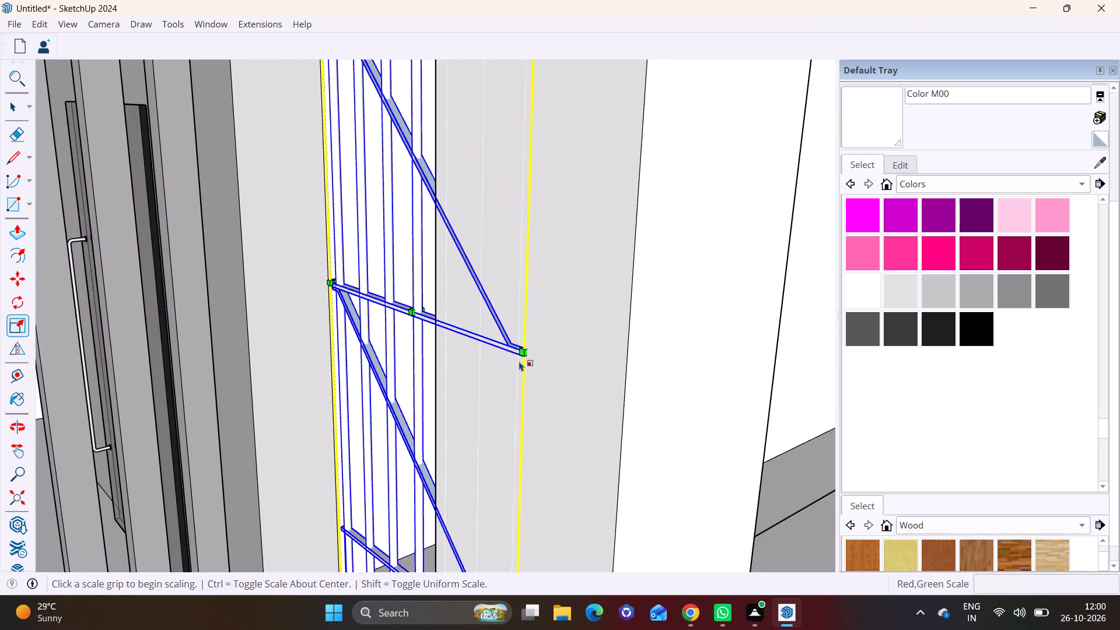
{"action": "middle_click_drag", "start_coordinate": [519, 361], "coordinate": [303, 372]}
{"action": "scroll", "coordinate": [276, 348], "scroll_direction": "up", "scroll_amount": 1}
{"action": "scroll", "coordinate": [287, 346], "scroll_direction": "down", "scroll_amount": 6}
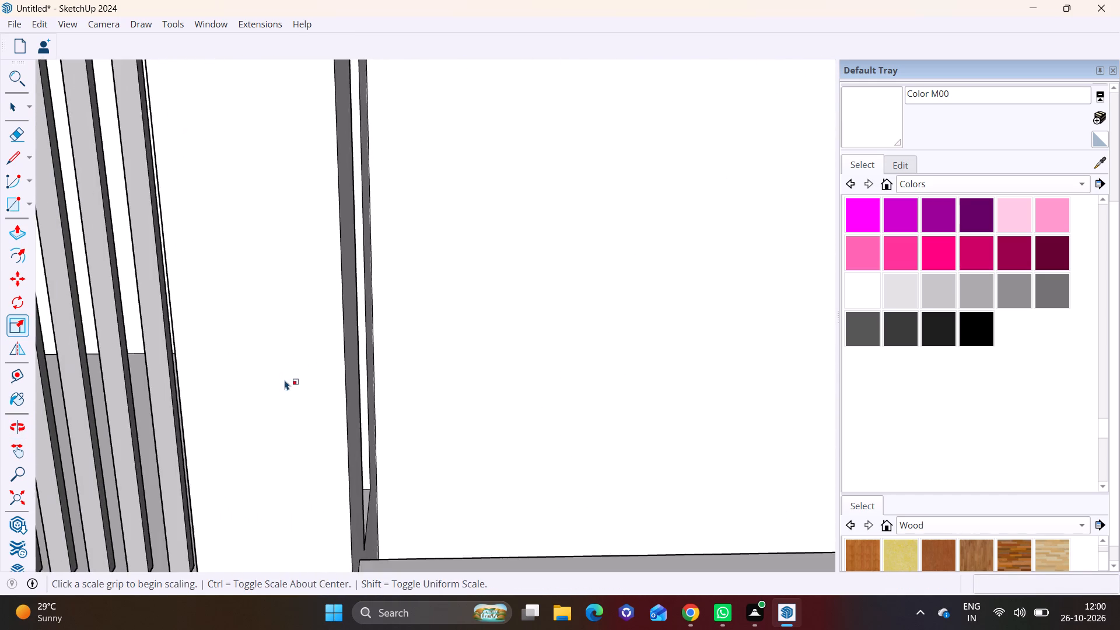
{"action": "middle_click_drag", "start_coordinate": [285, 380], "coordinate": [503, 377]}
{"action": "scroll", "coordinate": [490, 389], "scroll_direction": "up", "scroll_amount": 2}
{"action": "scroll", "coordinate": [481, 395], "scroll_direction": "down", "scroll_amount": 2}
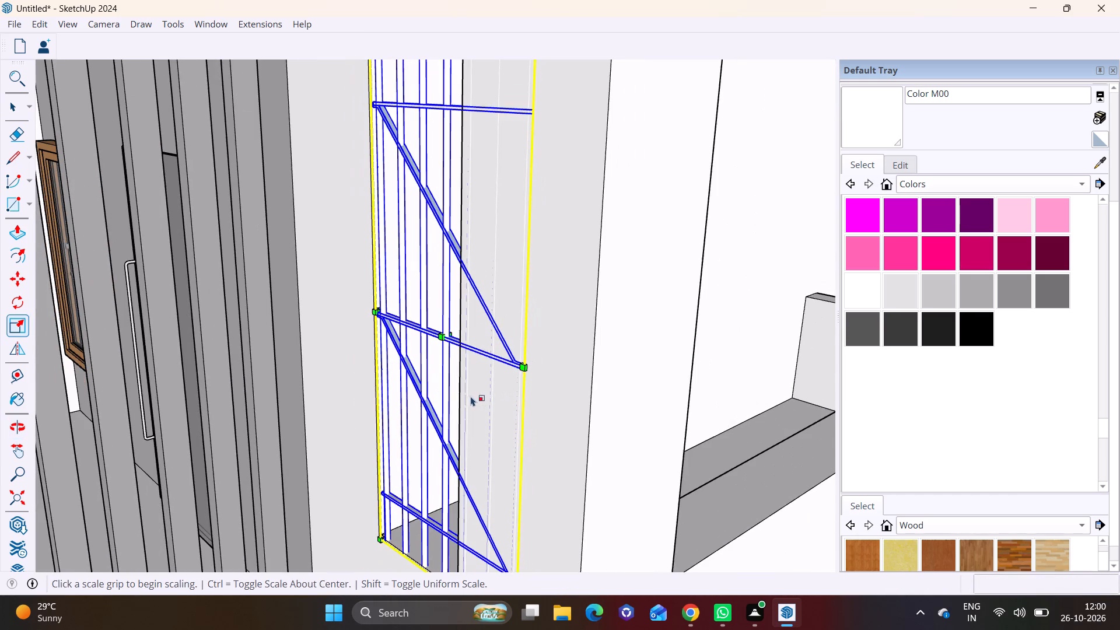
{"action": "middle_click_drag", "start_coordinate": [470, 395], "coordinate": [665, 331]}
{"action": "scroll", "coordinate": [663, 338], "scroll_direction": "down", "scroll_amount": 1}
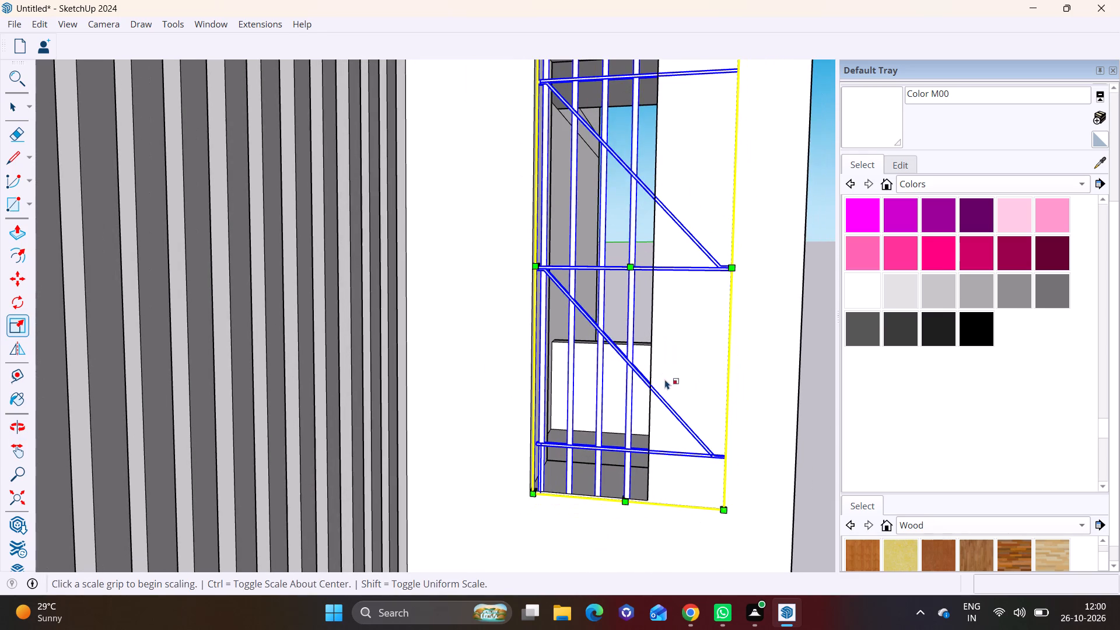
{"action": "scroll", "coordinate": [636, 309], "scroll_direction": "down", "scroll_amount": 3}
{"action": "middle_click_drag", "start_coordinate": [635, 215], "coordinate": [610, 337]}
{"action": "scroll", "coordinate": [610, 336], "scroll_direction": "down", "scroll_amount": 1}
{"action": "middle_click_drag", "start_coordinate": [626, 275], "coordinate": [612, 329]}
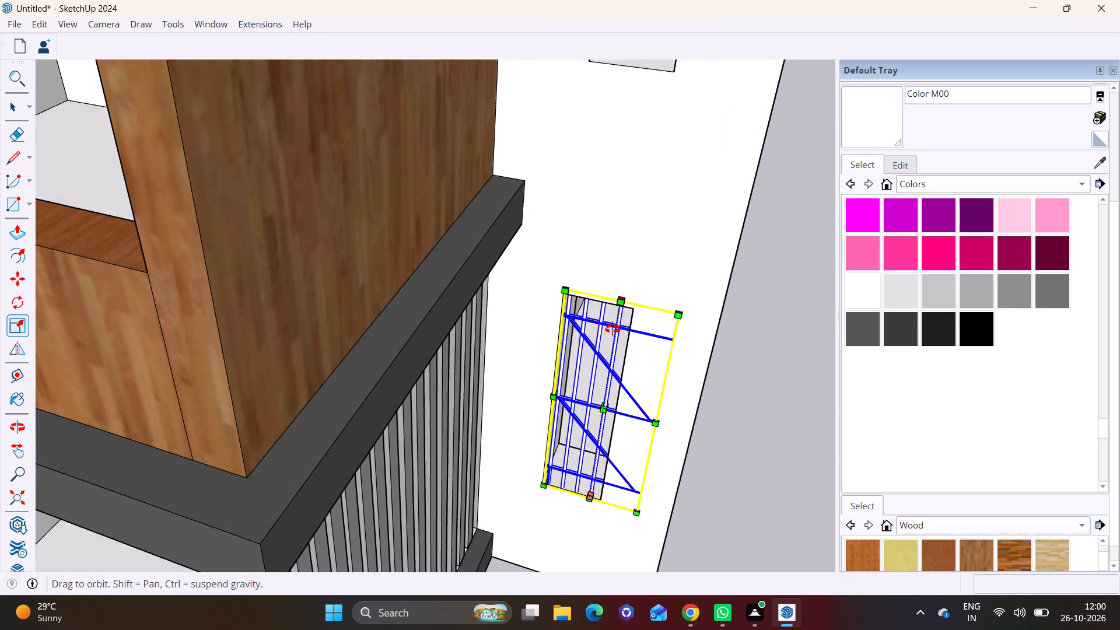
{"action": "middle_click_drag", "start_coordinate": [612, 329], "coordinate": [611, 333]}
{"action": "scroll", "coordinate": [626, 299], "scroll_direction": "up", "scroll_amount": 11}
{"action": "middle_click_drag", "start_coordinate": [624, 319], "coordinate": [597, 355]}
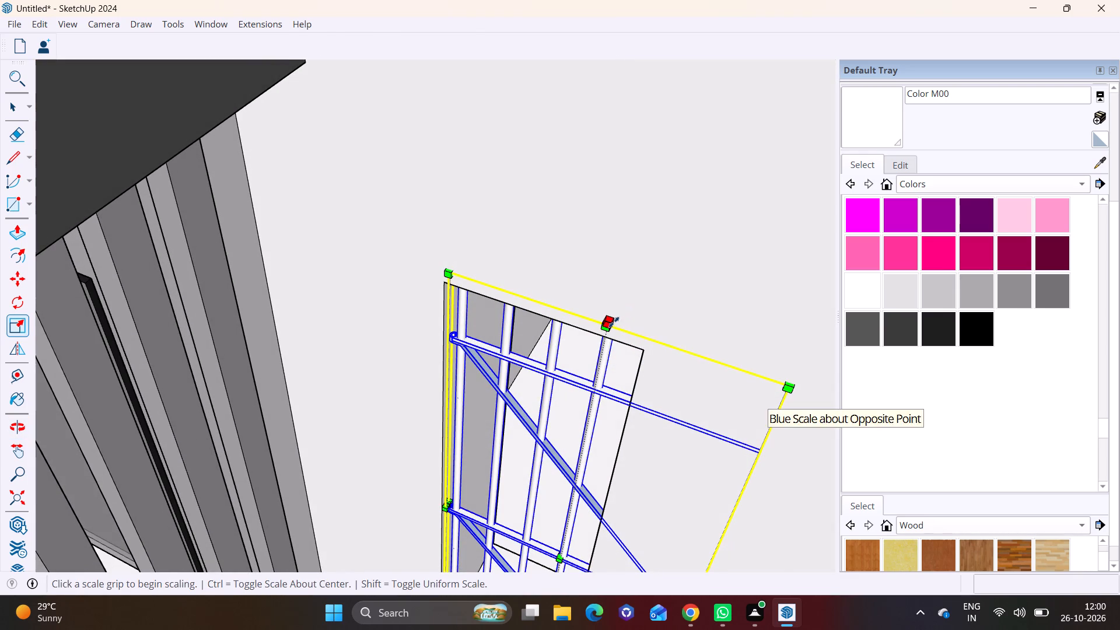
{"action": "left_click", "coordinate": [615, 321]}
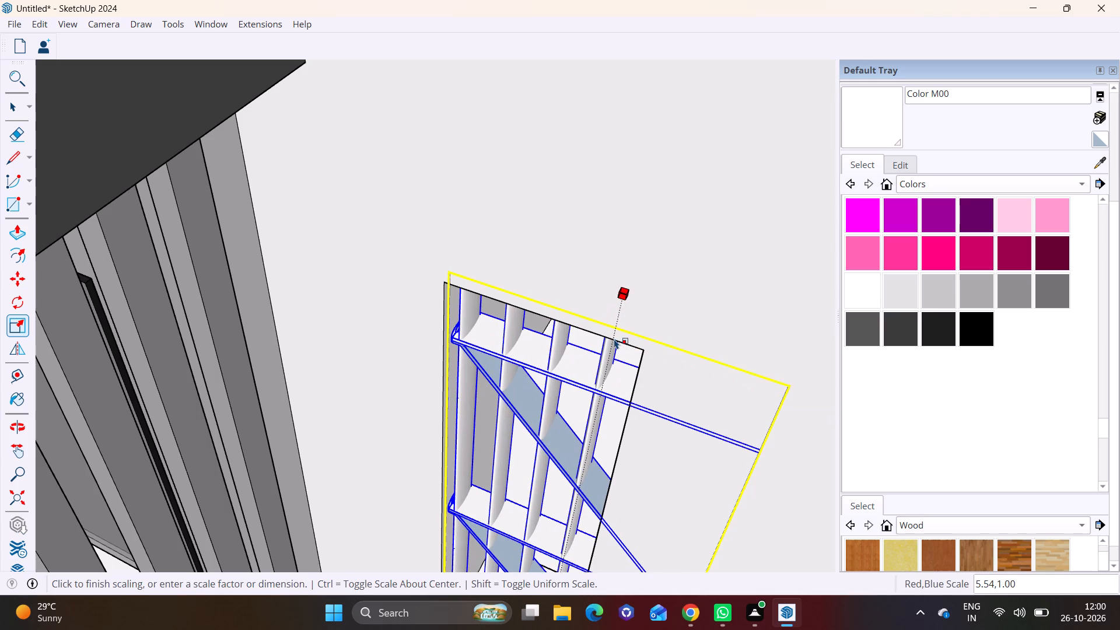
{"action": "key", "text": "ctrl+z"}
Scale the grille's height to about 0.98 so its top meets the upper edge of the lowest wall opening.
{"action": "left_click_drag", "start_coordinate": [614, 339], "coordinate": [599, 322]}
{"action": "scroll", "coordinate": [599, 322], "scroll_direction": "up", "scroll_amount": 5}
{"action": "middle_click_drag", "start_coordinate": [605, 331], "coordinate": [568, 368]}
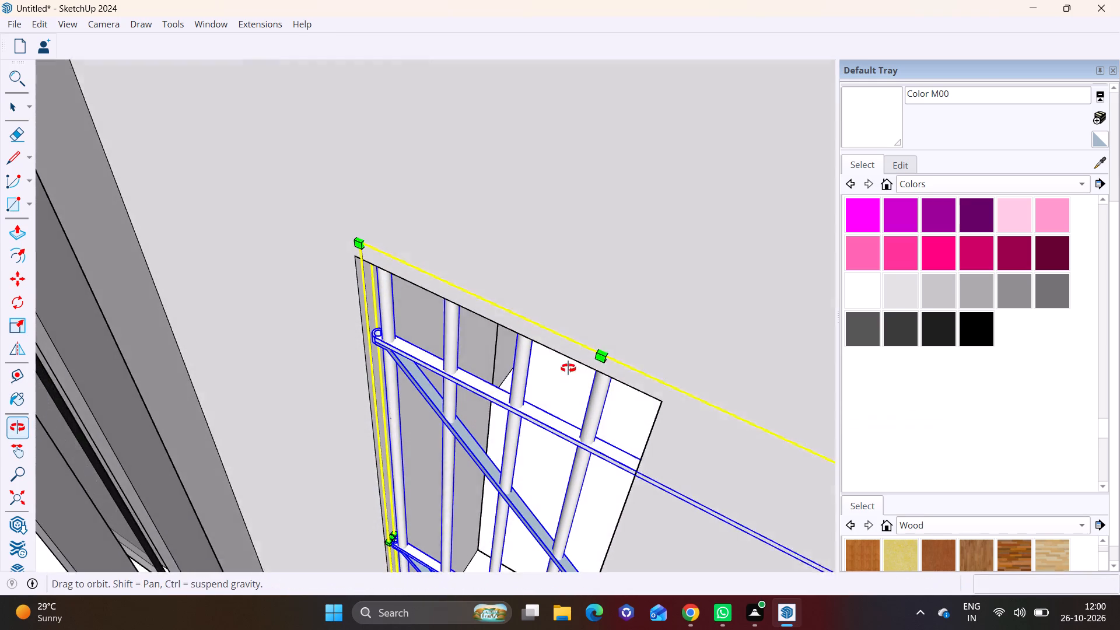
{"action": "middle_click_drag", "start_coordinate": [568, 368], "coordinate": [555, 377]}
{"action": "left_click", "coordinate": [601, 369]}
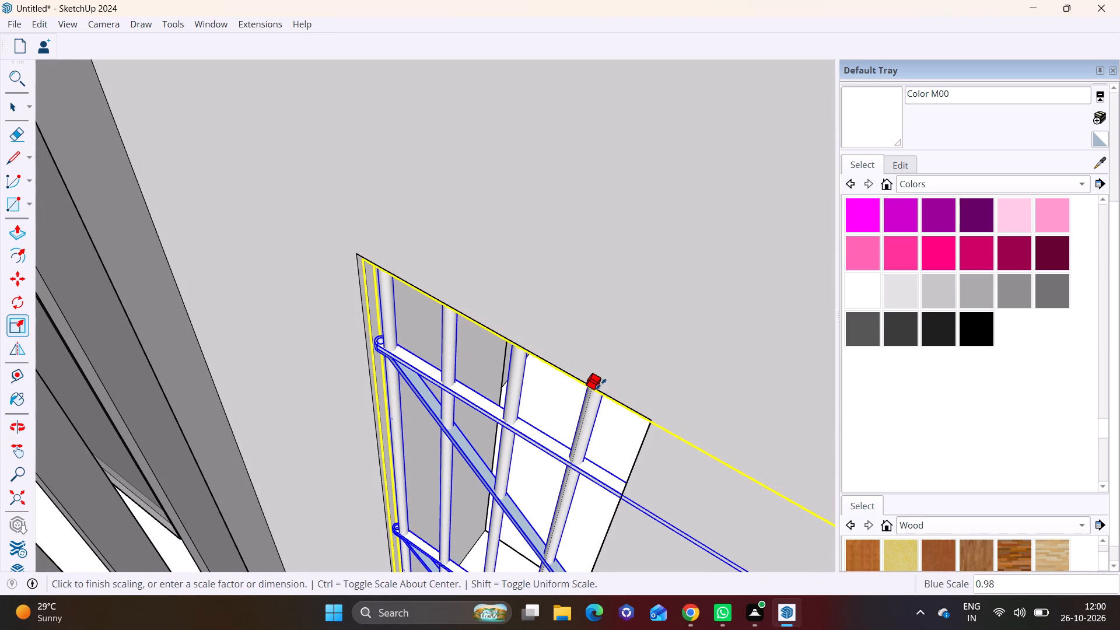
{"action": "left_click", "coordinate": [601, 384]}
Scale the grille's width to about 0.65 so it matches the width of the lowest wall opening, and clear the selection.
{"action": "middle_click_drag", "start_coordinate": [498, 373], "coordinate": [496, 169], "text": "shift"}
{"action": "scroll", "coordinate": [573, 355], "scroll_direction": "down", "scroll_amount": 2}
{"action": "middle_click_drag", "start_coordinate": [660, 459], "coordinate": [561, 337]}
{"action": "scroll", "coordinate": [560, 339], "scroll_direction": "up", "scroll_amount": 5}
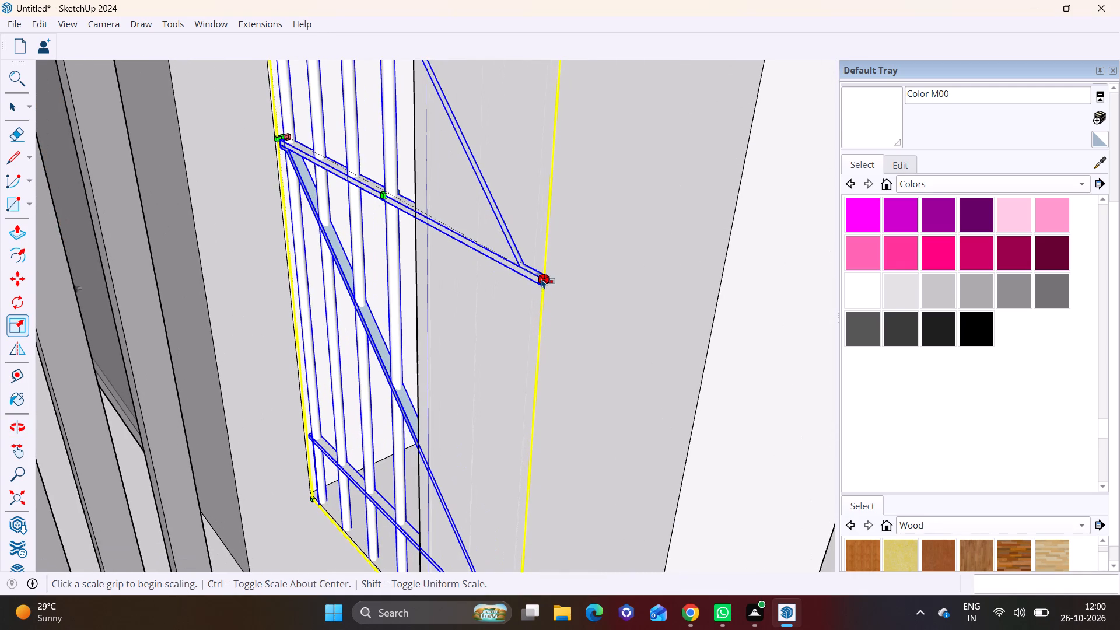
{"action": "left_click", "coordinate": [552, 278]}
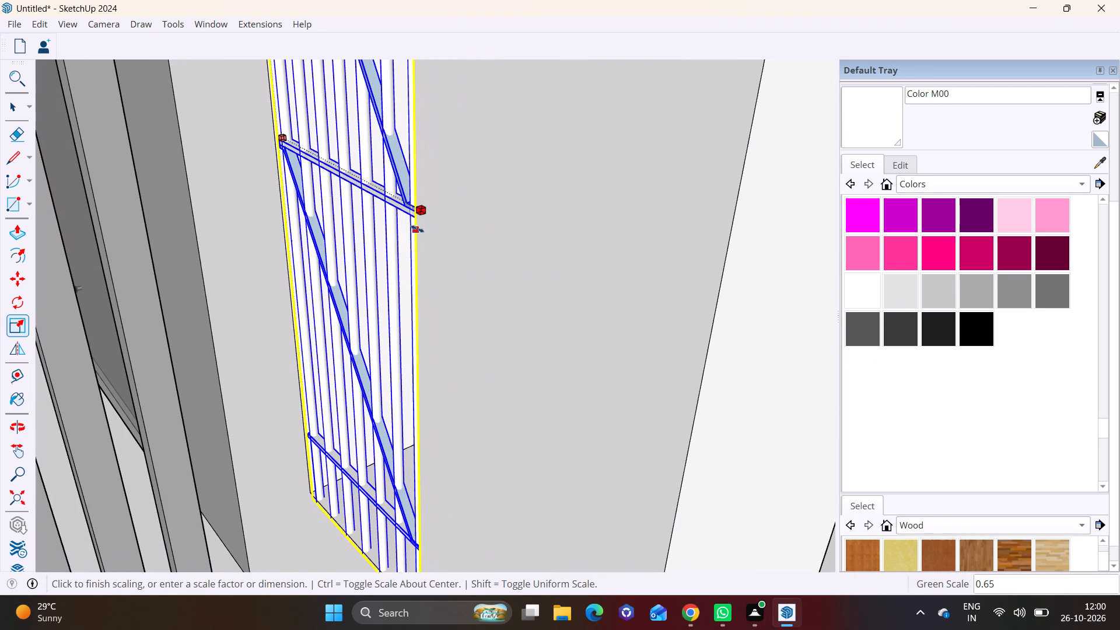
{"action": "left_click", "coordinate": [414, 229]}
{"action": "key", "text": "space"}
{"action": "left_click", "coordinate": [300, 387]}
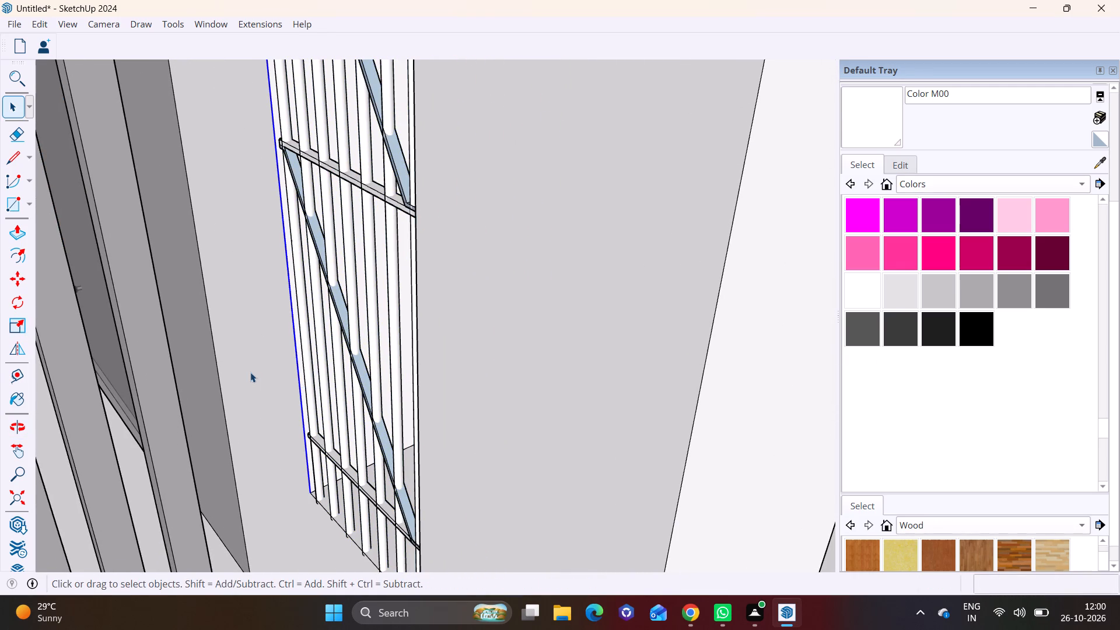
{"action": "left_click", "coordinate": [256, 368]}
Copy the fitted grille up about 11' by its top outer corner onto the second narrow wall opening.
{"action": "scroll", "coordinate": [335, 360], "scroll_direction": "down", "scroll_amount": 11}
{"action": "middle_click_drag", "start_coordinate": [352, 386], "coordinate": [477, 321]}
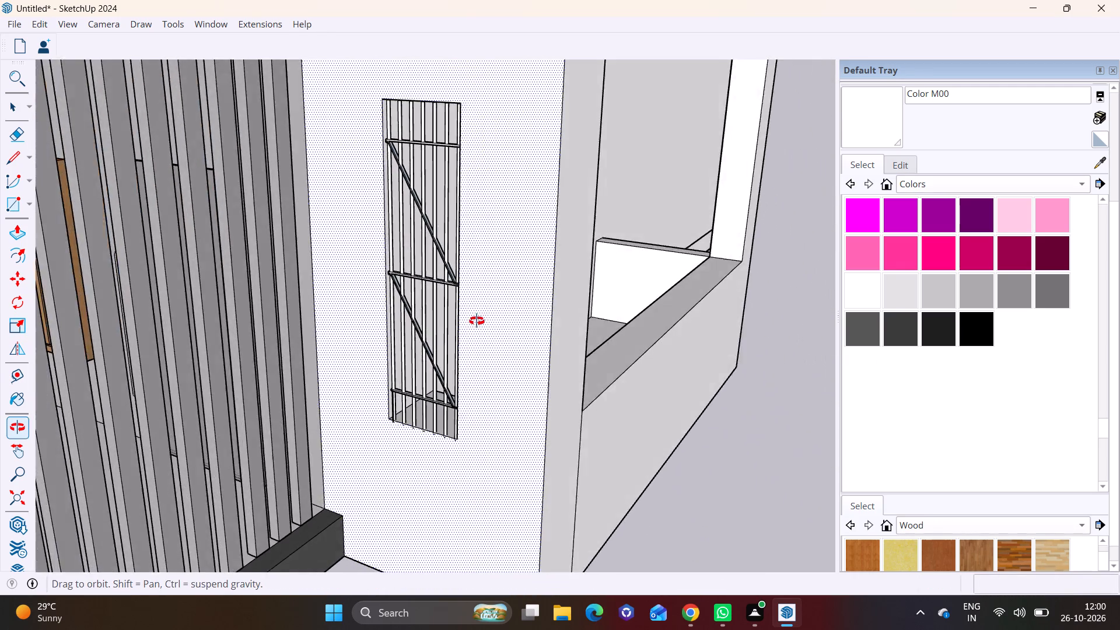
{"action": "middle_click_drag", "start_coordinate": [477, 321], "coordinate": [502, 297]}
{"action": "scroll", "coordinate": [502, 306], "scroll_direction": "down", "scroll_amount": 15}
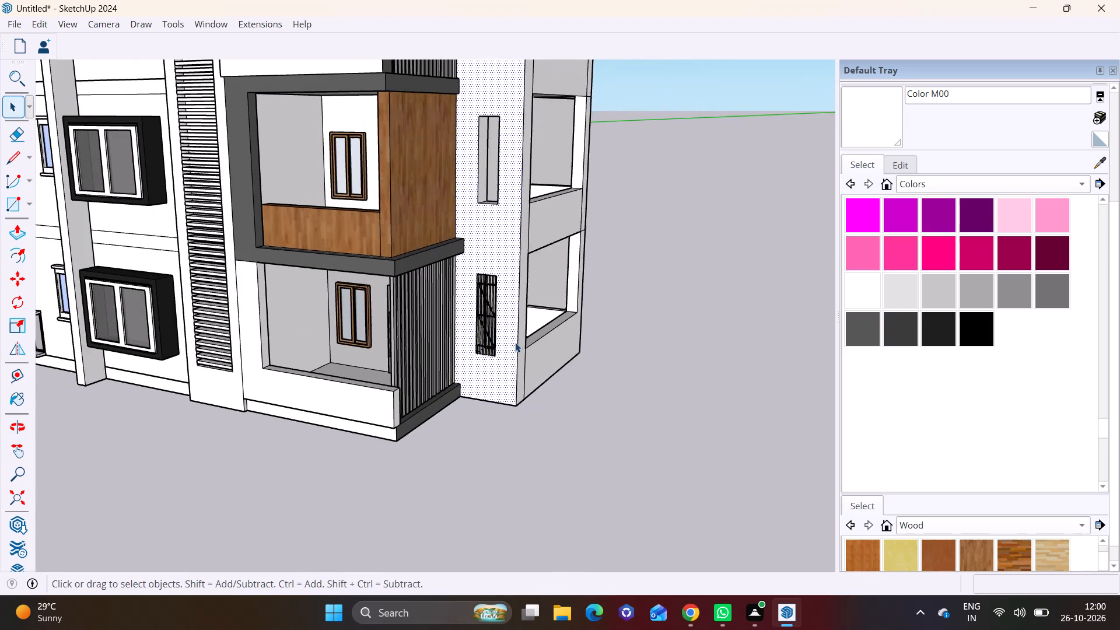
{"action": "middle_click_drag", "start_coordinate": [517, 344], "coordinate": [510, 513], "text": "shift"}
{"action": "scroll", "coordinate": [488, 460], "scroll_direction": "up", "scroll_amount": 7}
{"action": "left_click", "coordinate": [477, 451]}
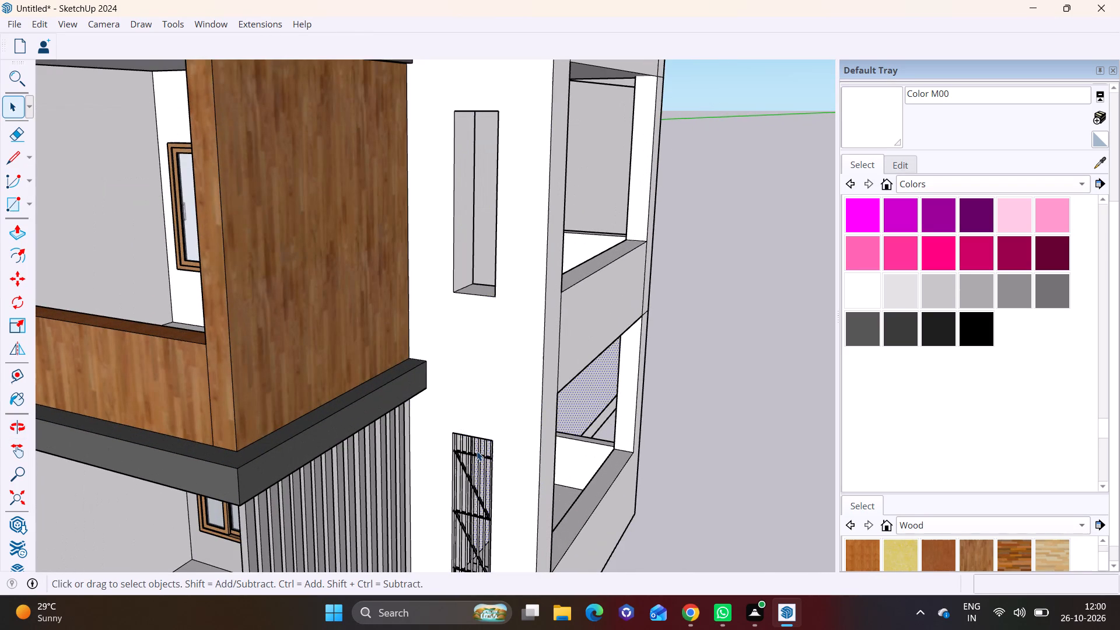
{"action": "left_click", "coordinate": [474, 461]}
{"action": "key", "text": "m"}
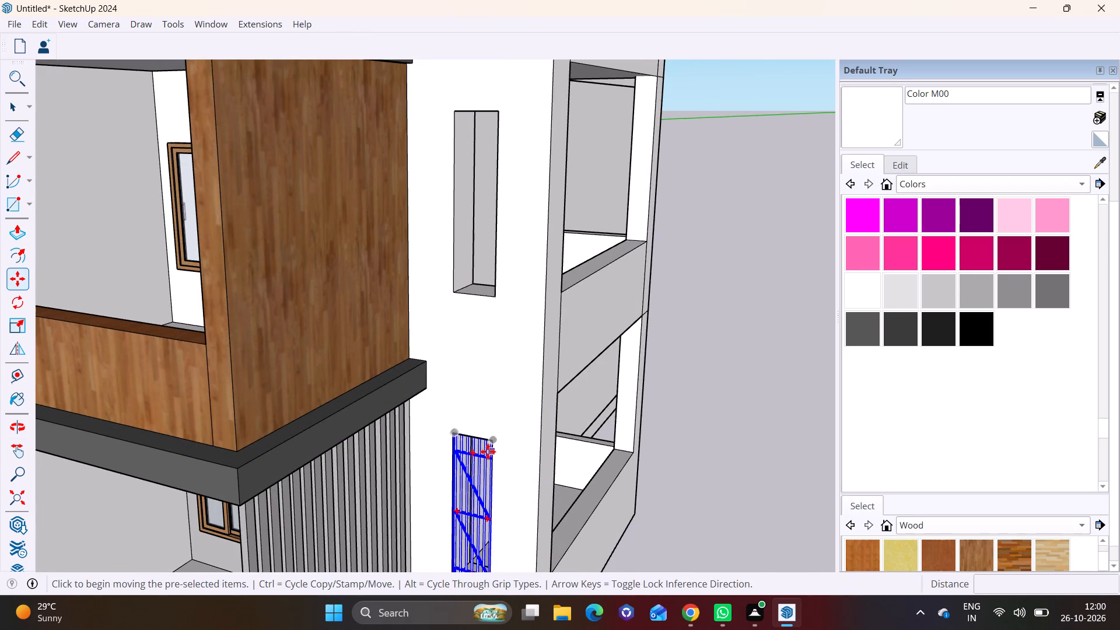
{"action": "left_click", "coordinate": [493, 442]}
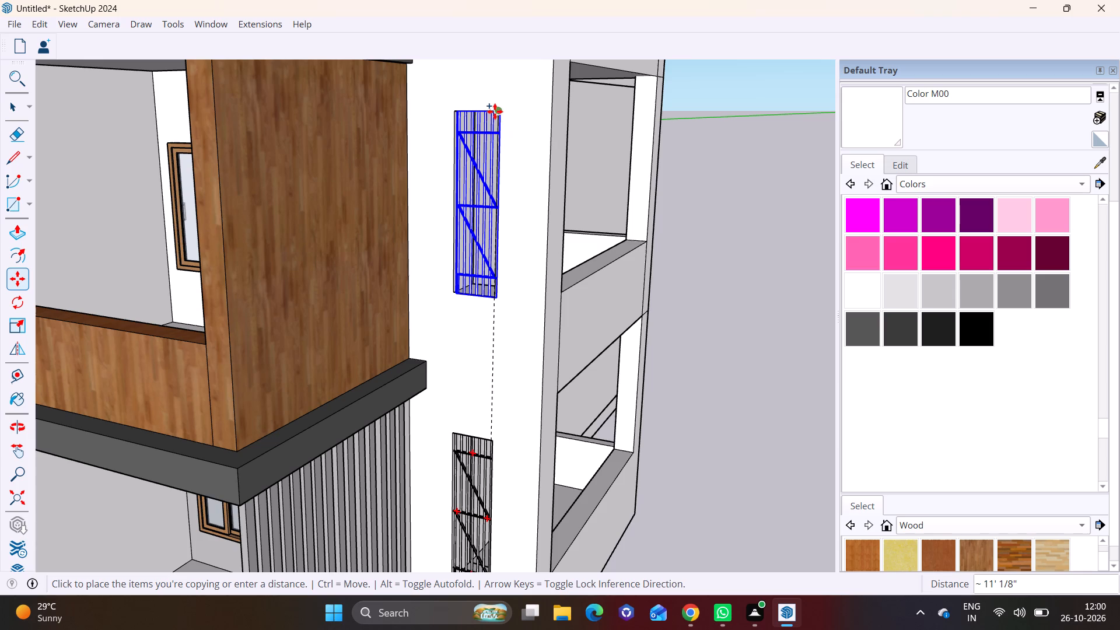
{"action": "scroll", "coordinate": [495, 111], "scroll_direction": "up", "scroll_amount": 8}
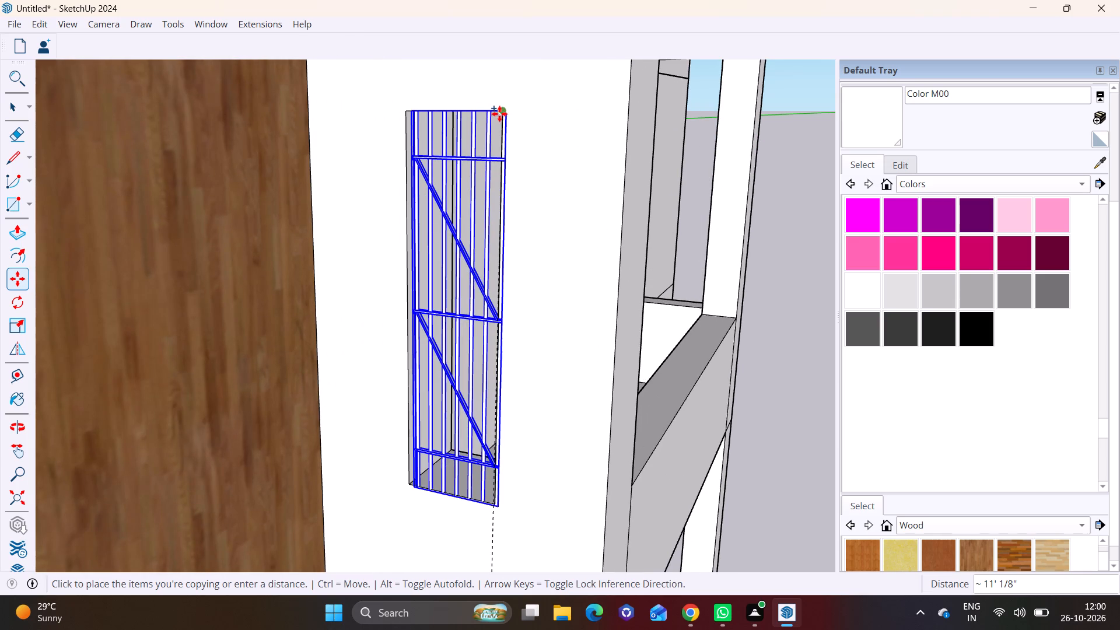
{"action": "scroll", "coordinate": [495, 116], "scroll_direction": "up", "scroll_amount": 7}
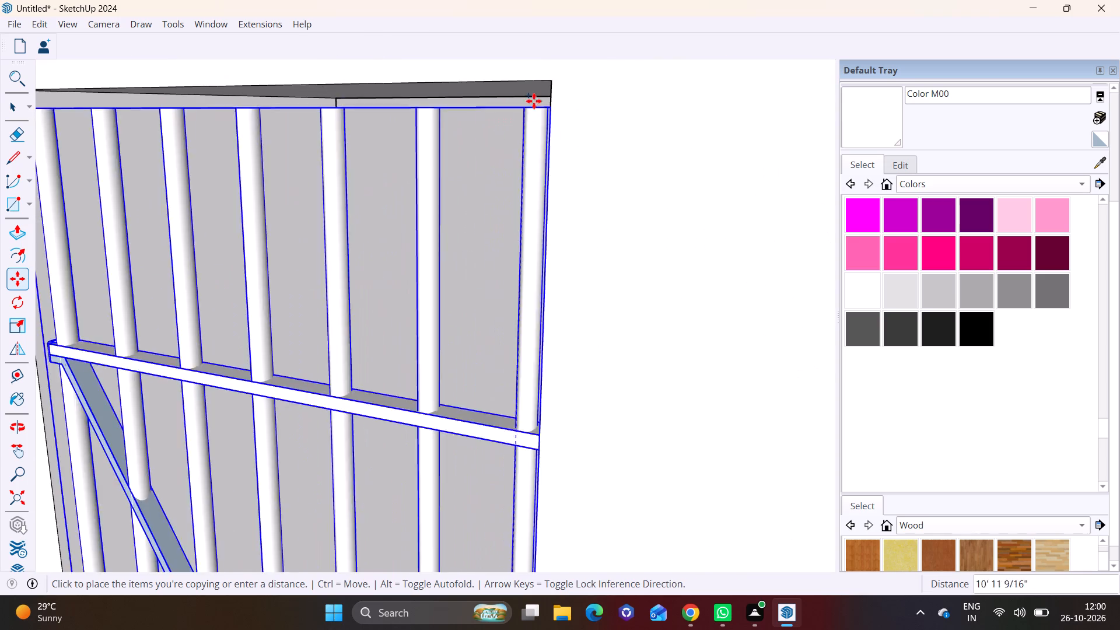
{"action": "left_click", "coordinate": [533, 86]}
Copy the second-floor grille up about 11' 4" by its top outer corner onto the third narrow wall opening.
{"action": "scroll", "coordinate": [540, 96], "scroll_direction": "down", "scroll_amount": 1}
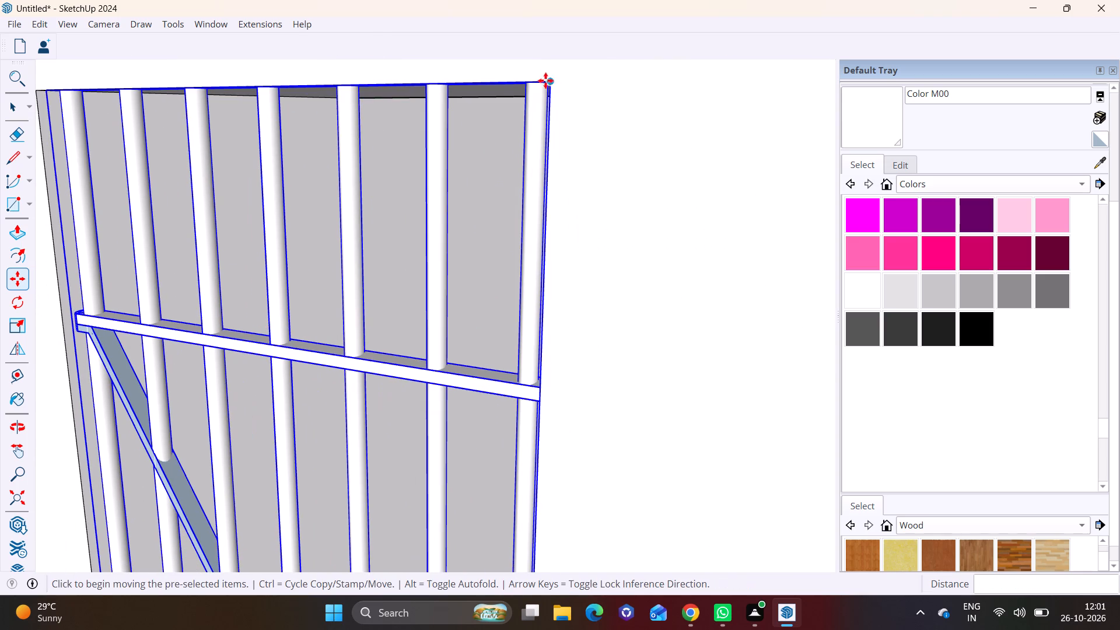
{"action": "left_click", "coordinate": [551, 80]}
{"action": "key", "text": "m"}
{"action": "scroll", "coordinate": [551, 69], "scroll_direction": "down", "scroll_amount": 2}
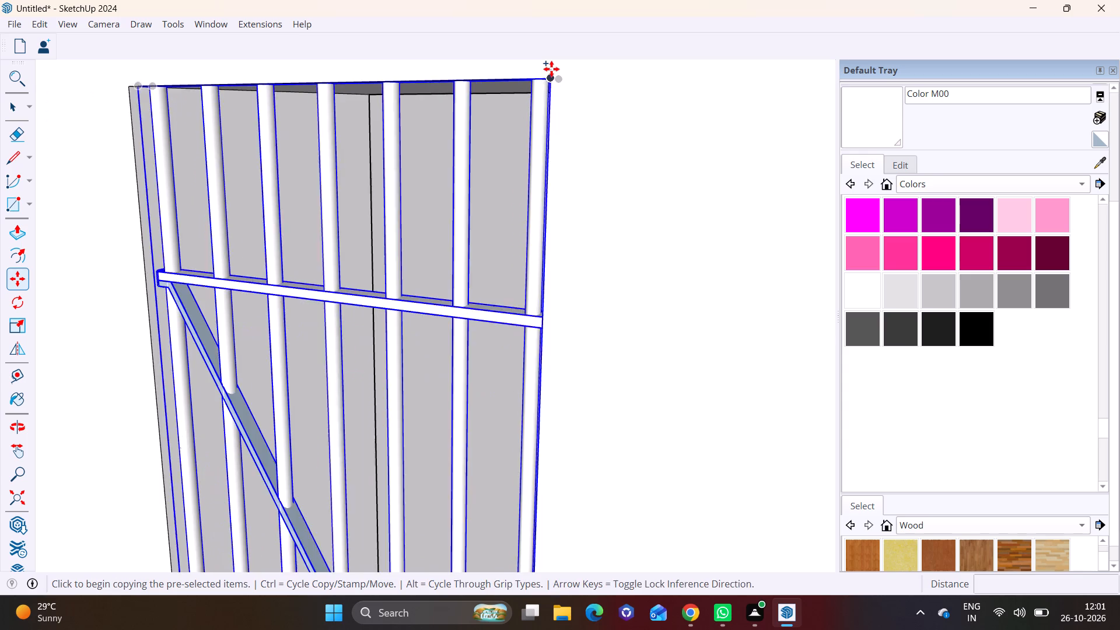
{"action": "scroll", "coordinate": [551, 69], "scroll_direction": "down", "scroll_amount": 3}
{"action": "left_click", "coordinate": [550, 82]}
{"action": "scroll", "coordinate": [619, 127], "scroll_direction": "down", "scroll_amount": 5}
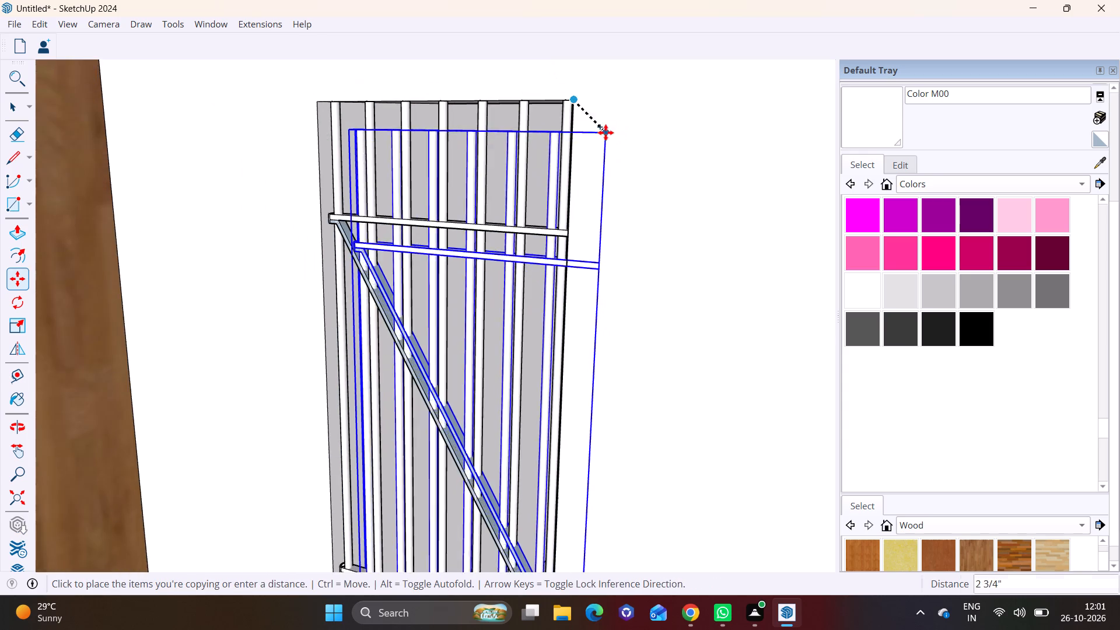
{"action": "middle_click_drag", "start_coordinate": [605, 132], "coordinate": [569, 487], "text": "shift"}
{"action": "scroll", "coordinate": [566, 328], "scroll_direction": "down", "scroll_amount": 19}
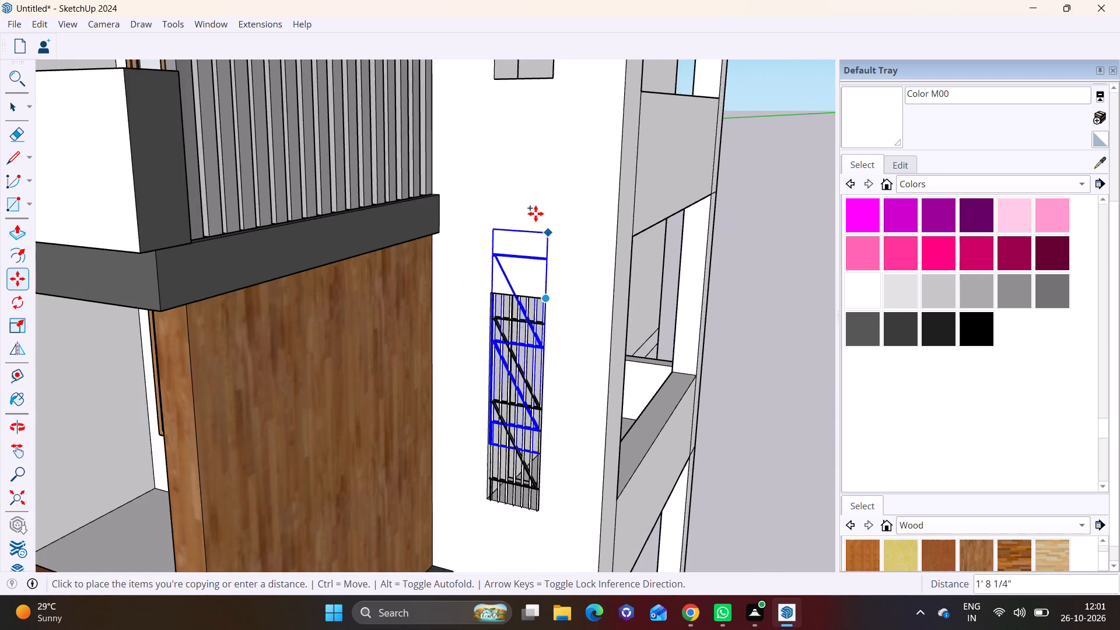
{"action": "scroll", "coordinate": [535, 213], "scroll_direction": "down", "scroll_amount": 3}
{"action": "middle_click_drag", "start_coordinate": [539, 164], "coordinate": [534, 429], "text": "shift"}
{"action": "scroll", "coordinate": [558, 245], "scroll_direction": "up", "scroll_amount": 11}
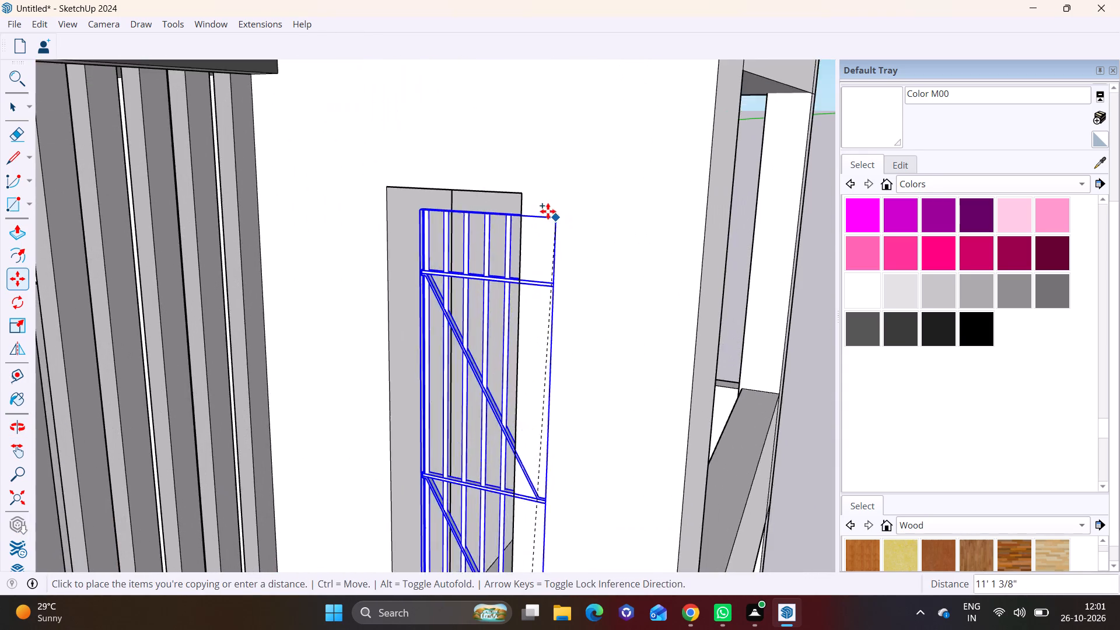
{"action": "scroll", "coordinate": [548, 211], "scroll_direction": "up", "scroll_amount": 7}
{"action": "left_click", "coordinate": [496, 180]}
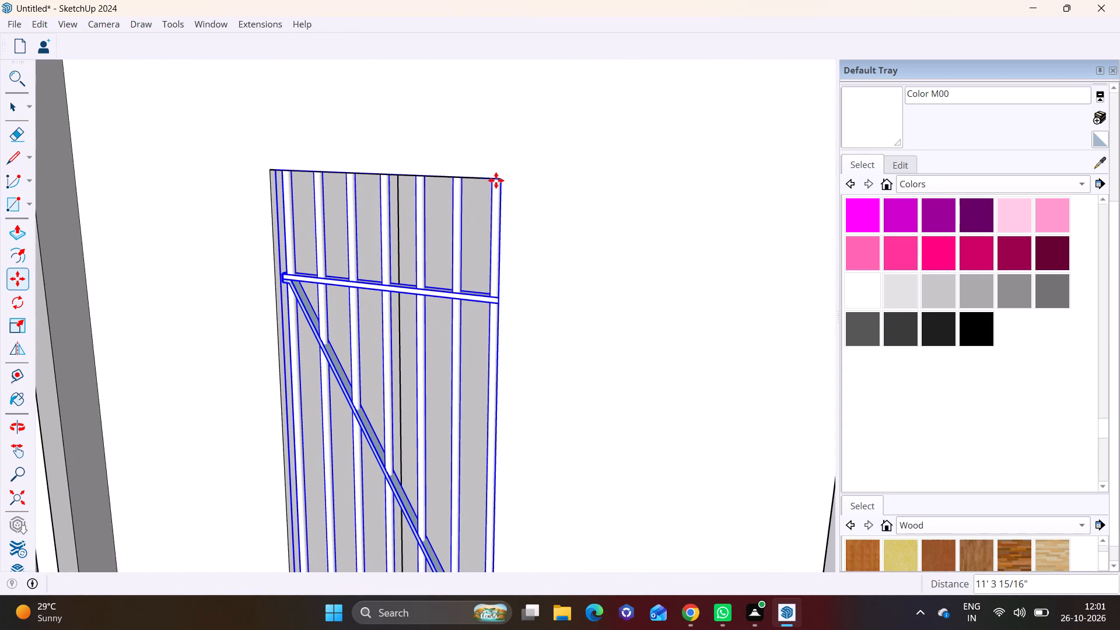
Copy the third grille up about 9' 10 3/4" by its top outer corner onto the topmost narrow wall opening.
{"action": "left_click", "coordinate": [499, 177]}
{"action": "scroll", "coordinate": [540, 190], "scroll_direction": "down", "scroll_amount": 8}
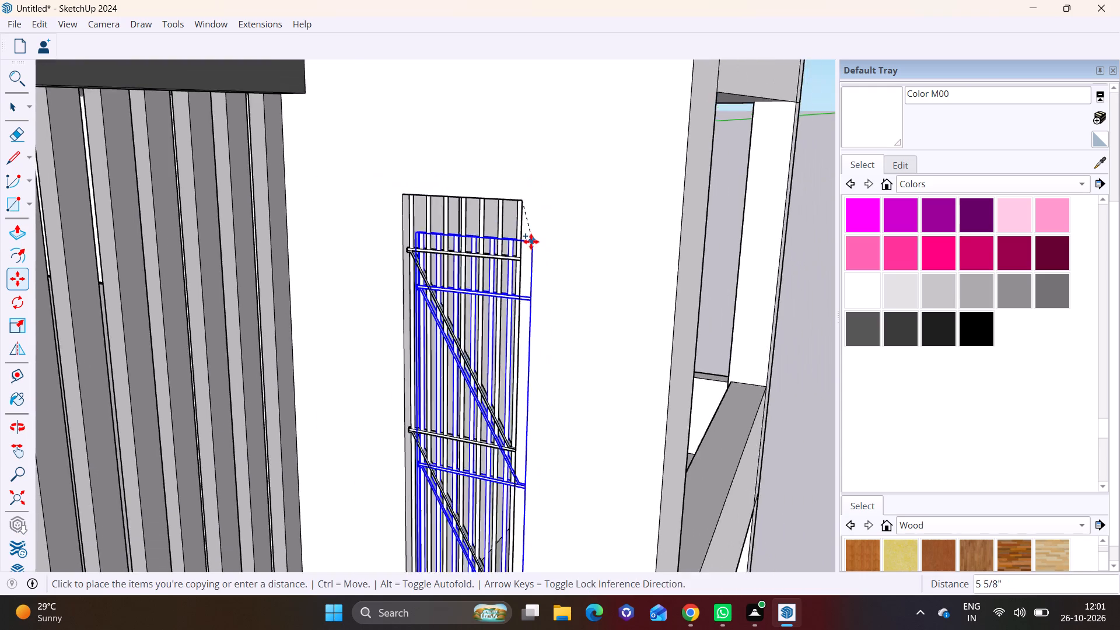
{"action": "scroll", "coordinate": [531, 242], "scroll_direction": "down", "scroll_amount": 13}
{"action": "middle_click_drag", "start_coordinate": [543, 177], "coordinate": [548, 409], "text": "shift"}
{"action": "scroll", "coordinate": [509, 182], "scroll_direction": "up", "scroll_amount": 4}
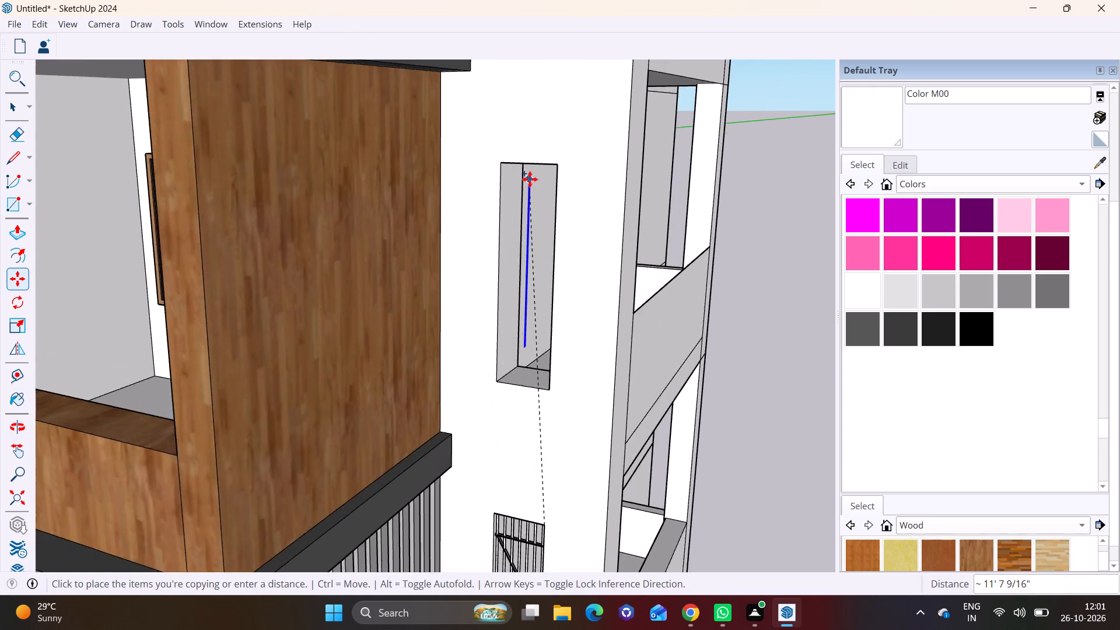
{"action": "scroll", "coordinate": [530, 179], "scroll_direction": "up", "scroll_amount": 6}
{"action": "scroll", "coordinate": [616, 135], "scroll_direction": "up", "scroll_amount": 1}
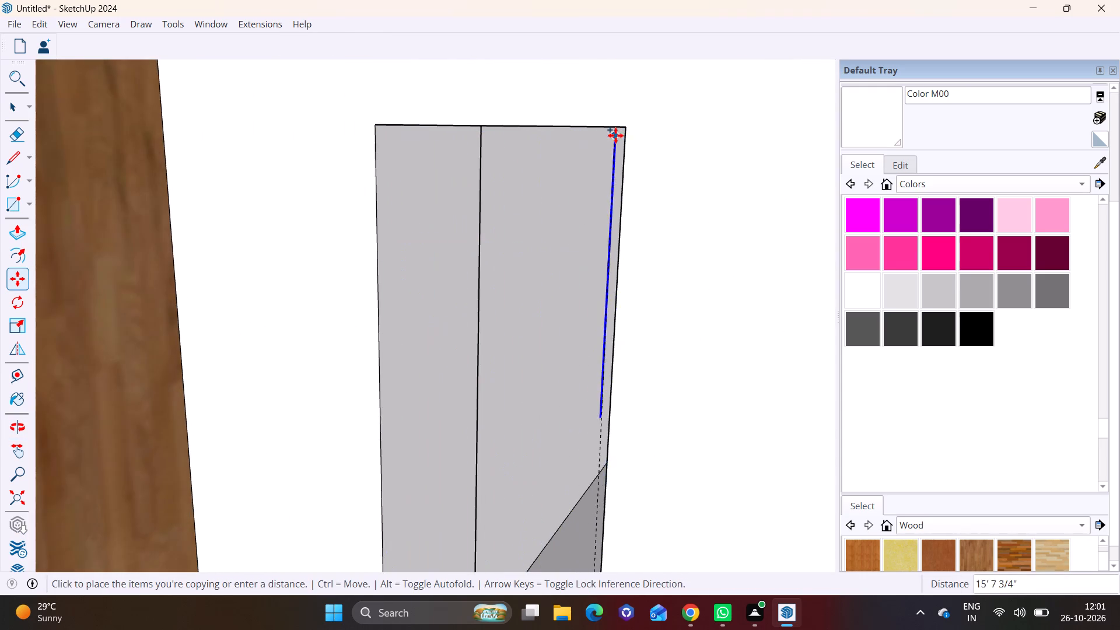
{"action": "scroll", "coordinate": [615, 135], "scroll_direction": "up", "scroll_amount": 2}
{"action": "scroll", "coordinate": [614, 142], "scroll_direction": "down", "scroll_amount": 2}
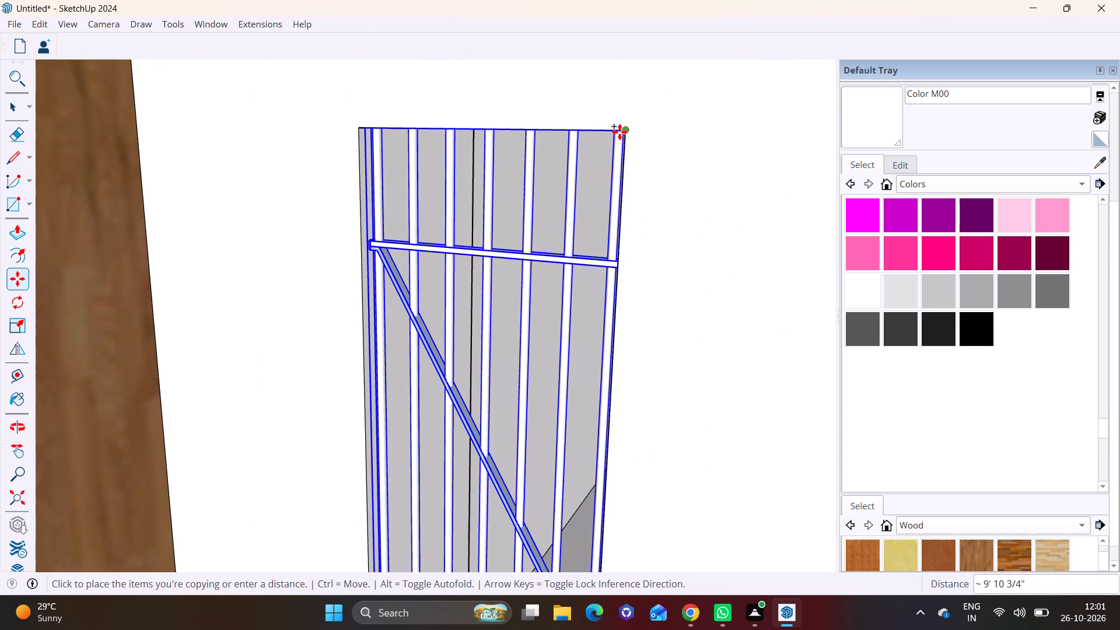
{"action": "left_click", "coordinate": [619, 132]}
{"action": "key", "text": "space"}
{"action": "left_click", "coordinate": [668, 247]}
Examine the grilles in the column of narrow openings and the overall facade of the building.
{"action": "scroll", "coordinate": [537, 381], "scroll_direction": "down", "scroll_amount": 5}
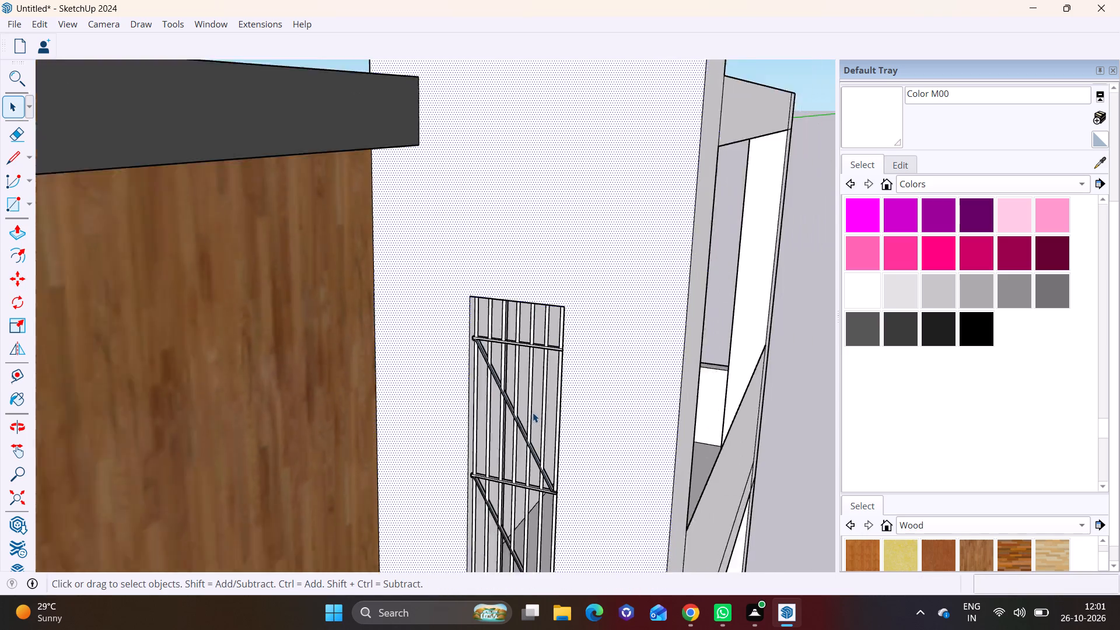
{"action": "scroll", "coordinate": [533, 412], "scroll_direction": "down", "scroll_amount": 10}
{"action": "middle_click_drag", "start_coordinate": [547, 467], "coordinate": [547, 311], "text": "shift"}
{"action": "scroll", "coordinate": [538, 344], "scroll_direction": "down", "scroll_amount": 7}
{"action": "middle_click_drag", "start_coordinate": [540, 402], "coordinate": [540, 387]}
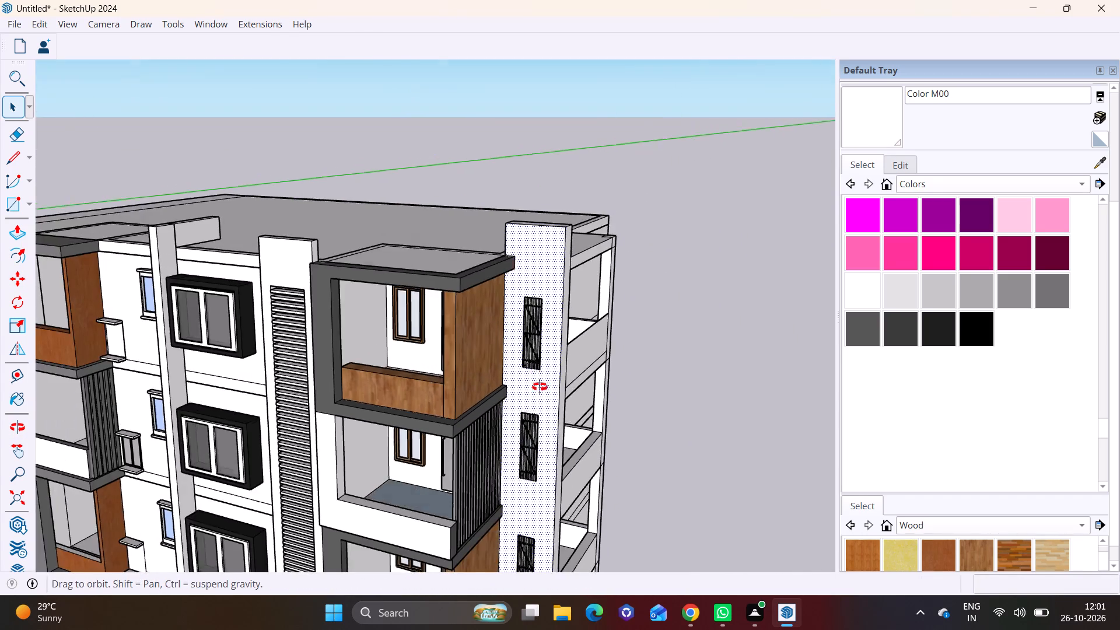
{"action": "middle_click_drag", "start_coordinate": [540, 387], "coordinate": [469, 222]}
{"action": "key", "text": "space"}
{"action": "left_click", "coordinate": [735, 311]}
{"action": "scroll", "coordinate": [657, 367], "scroll_direction": "down", "scroll_amount": 6}
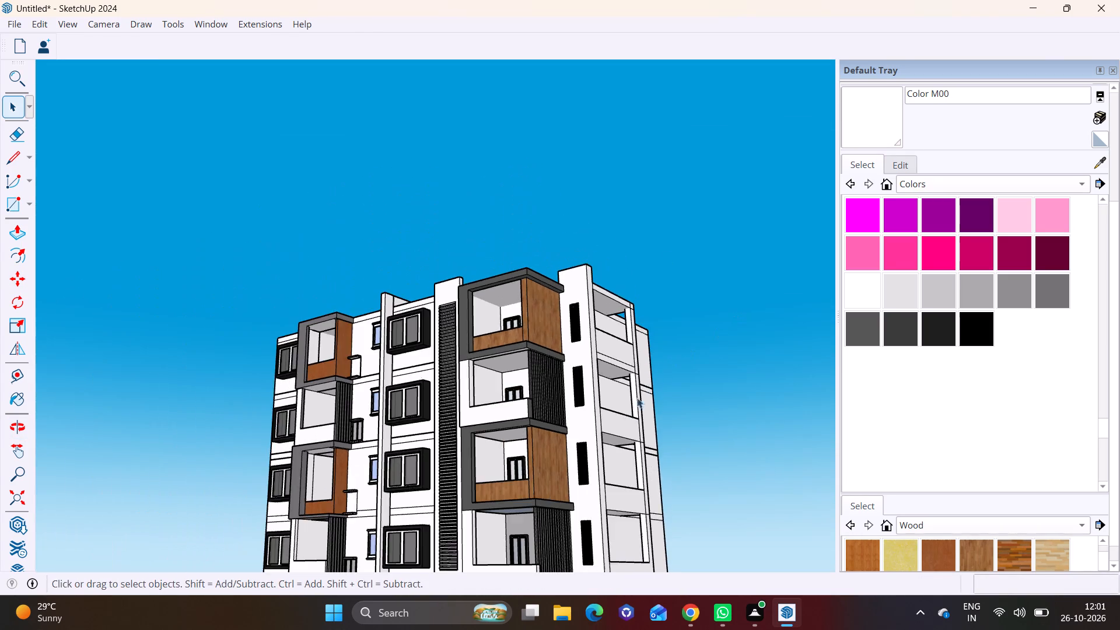
{"action": "middle_click_drag", "start_coordinate": [624, 433], "coordinate": [645, 486]}
{"action": "scroll", "coordinate": [635, 466], "scroll_direction": "down", "scroll_amount": 3}
{"action": "middle_click_drag", "start_coordinate": [633, 466], "coordinate": [580, 411], "text": "shift"}
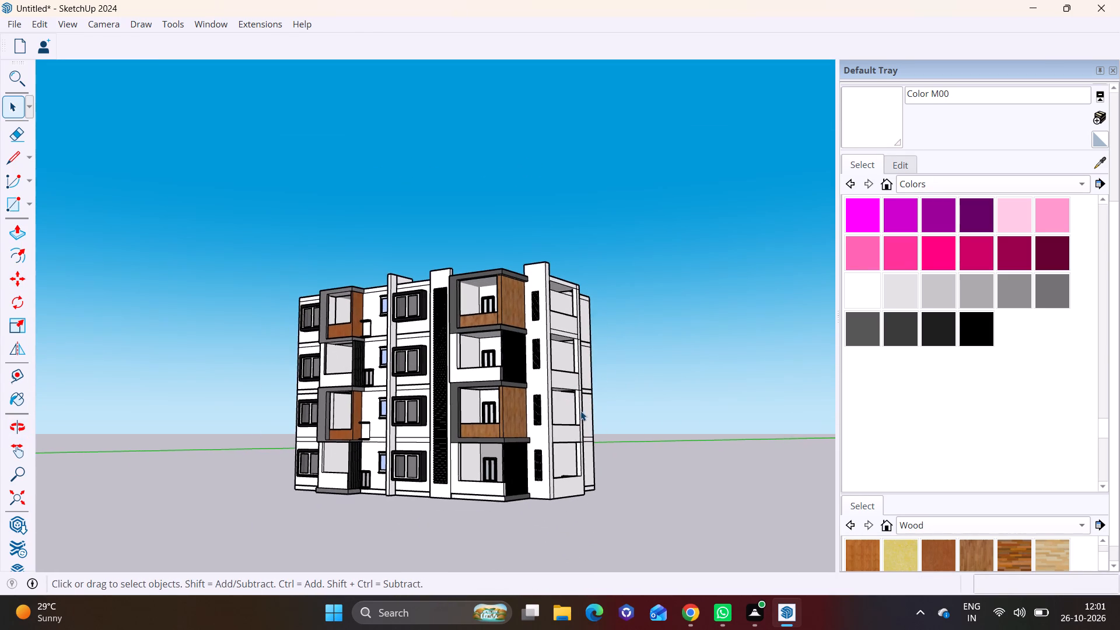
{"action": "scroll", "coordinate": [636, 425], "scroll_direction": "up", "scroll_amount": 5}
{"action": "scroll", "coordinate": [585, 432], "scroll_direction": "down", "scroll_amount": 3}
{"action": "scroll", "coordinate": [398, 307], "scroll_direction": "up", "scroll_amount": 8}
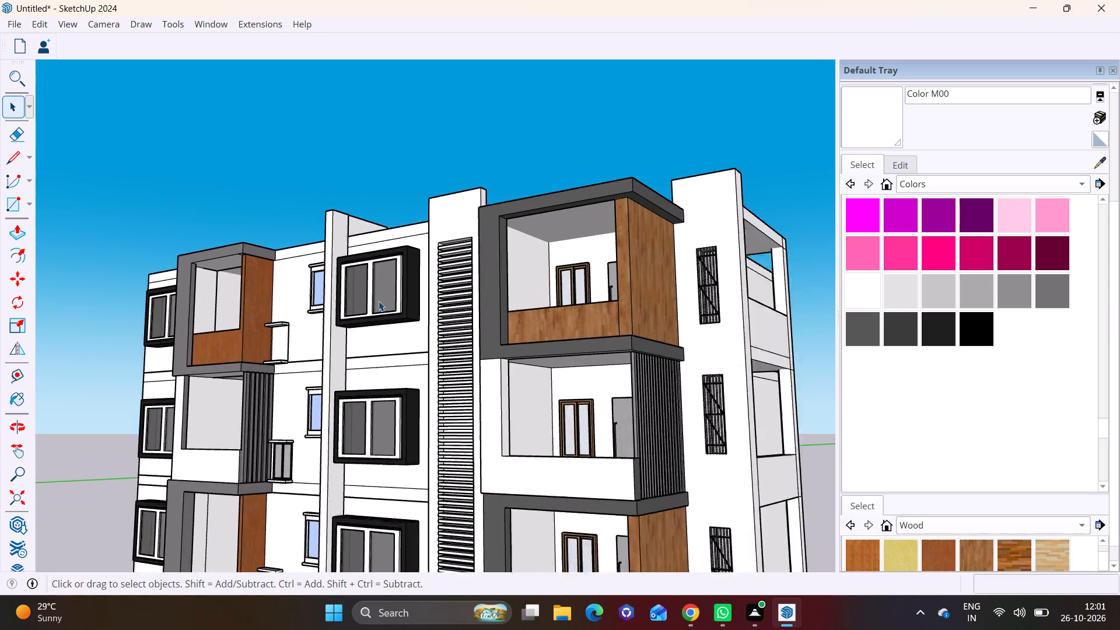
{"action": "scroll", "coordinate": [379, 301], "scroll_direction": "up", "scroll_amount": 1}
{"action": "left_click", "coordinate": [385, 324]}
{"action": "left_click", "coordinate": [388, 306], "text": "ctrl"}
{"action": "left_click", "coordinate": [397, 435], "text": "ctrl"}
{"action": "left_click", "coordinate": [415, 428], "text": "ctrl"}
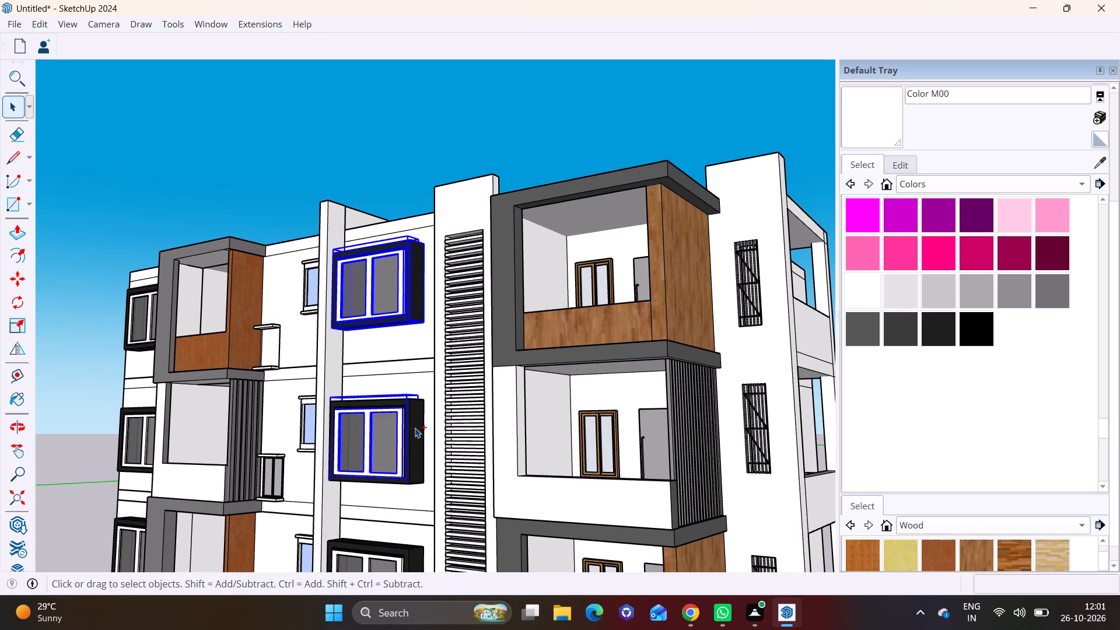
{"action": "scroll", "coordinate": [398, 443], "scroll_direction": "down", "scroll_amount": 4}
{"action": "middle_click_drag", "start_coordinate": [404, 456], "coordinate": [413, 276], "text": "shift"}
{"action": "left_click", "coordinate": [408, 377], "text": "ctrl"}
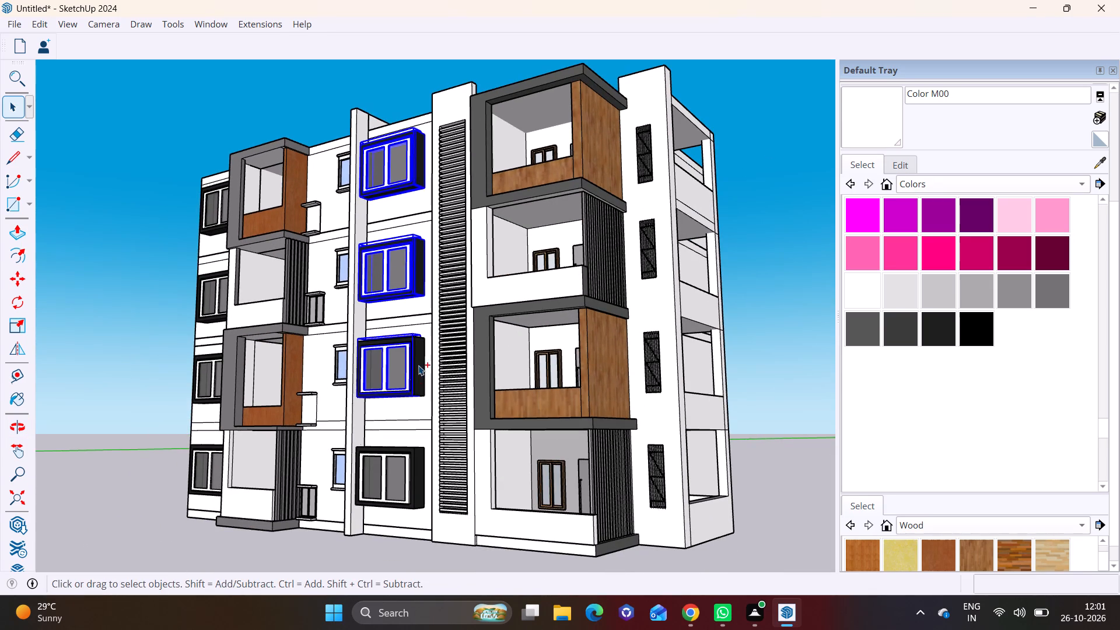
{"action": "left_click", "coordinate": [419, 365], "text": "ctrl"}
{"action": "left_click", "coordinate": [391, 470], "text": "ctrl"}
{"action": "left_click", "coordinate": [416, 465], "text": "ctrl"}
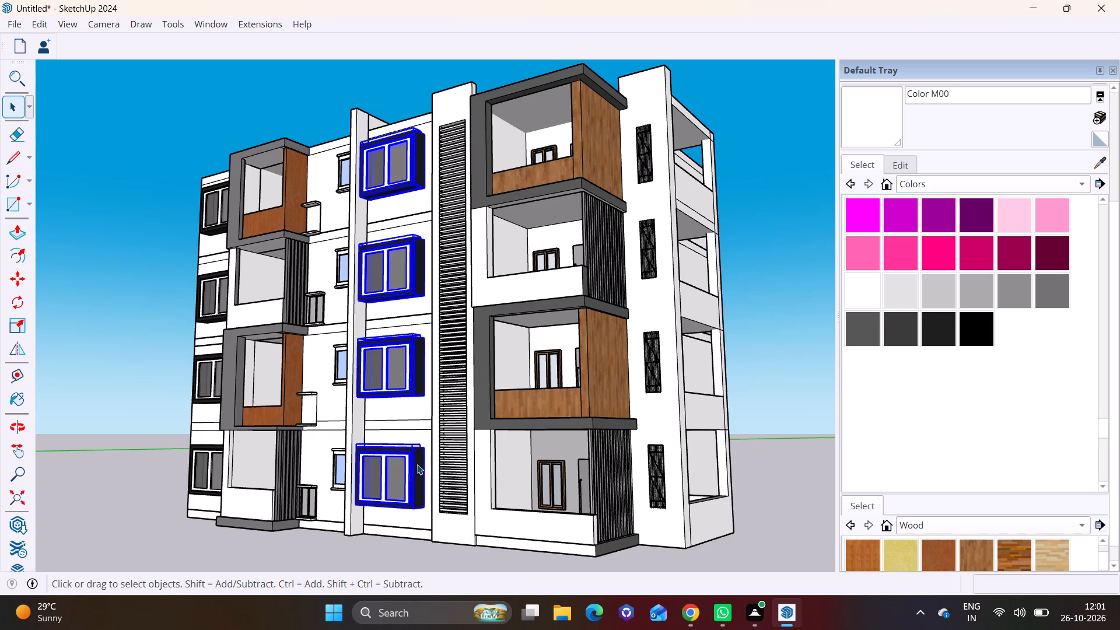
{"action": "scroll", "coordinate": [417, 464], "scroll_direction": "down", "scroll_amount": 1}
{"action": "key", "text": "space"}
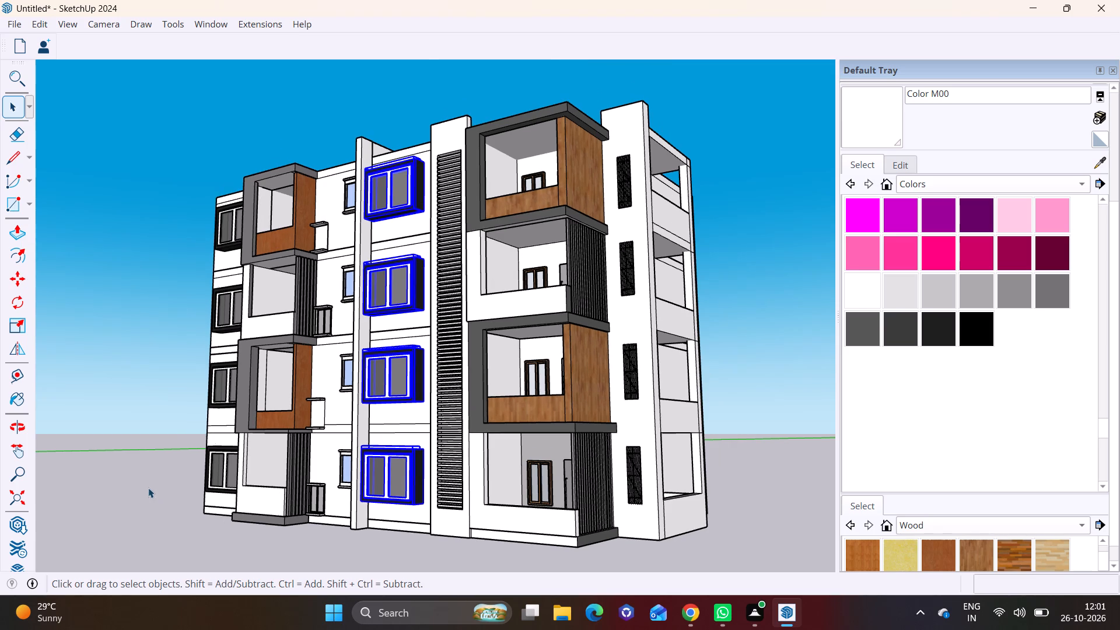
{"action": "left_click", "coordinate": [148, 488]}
Copy the lowest framed window of the front facade's central column about 76' 3 9/16" along the red axis, onto open ground beside the building.
{"action": "left_click", "coordinate": [400, 482]}
{"action": "left_click", "coordinate": [421, 474], "text": "ctrl"}
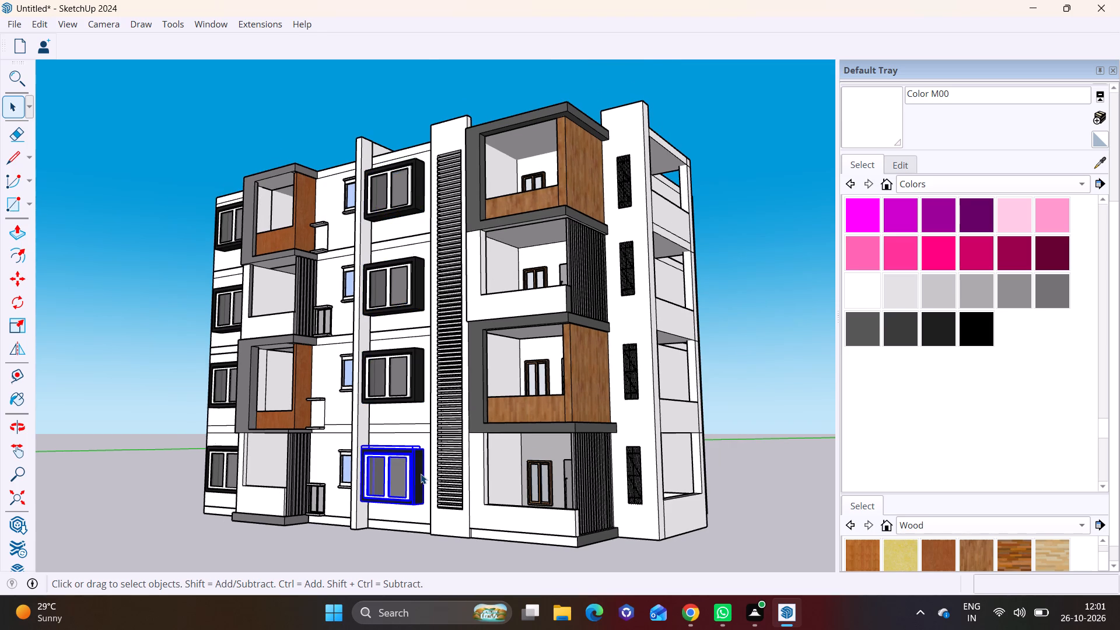
{"action": "scroll", "coordinate": [421, 474], "scroll_direction": "up", "scroll_amount": 1}
{"action": "key", "text": "m"}
{"action": "left_click", "coordinate": [423, 447]}
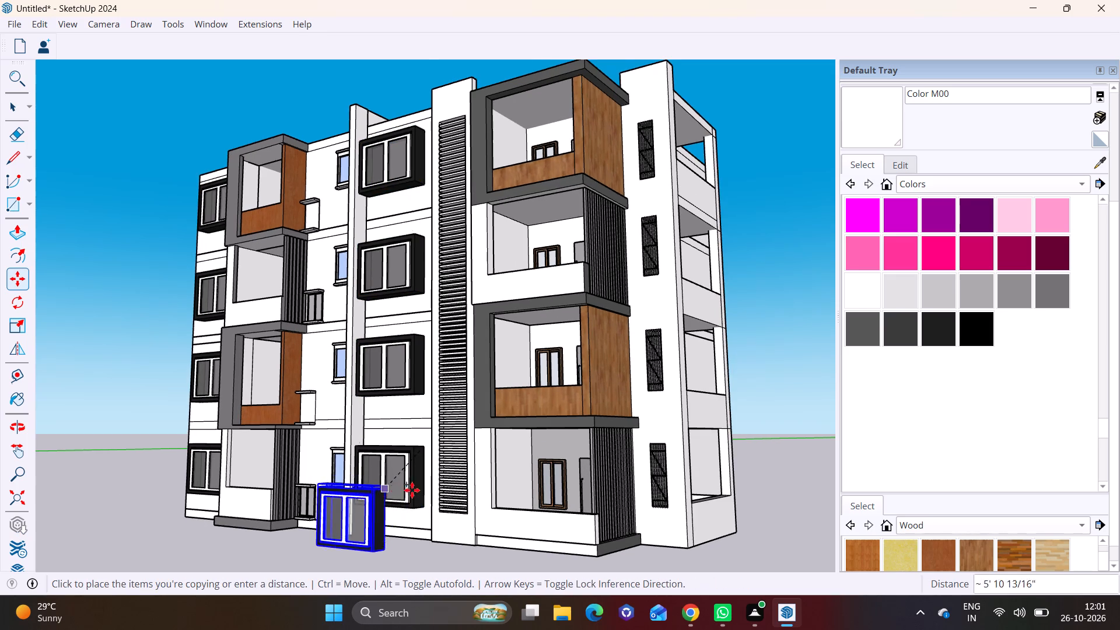
{"action": "scroll", "coordinate": [443, 490], "scroll_direction": "down", "scroll_amount": 4}
{"action": "middle_click_drag", "start_coordinate": [721, 475], "coordinate": [286, 475], "text": "shift"}
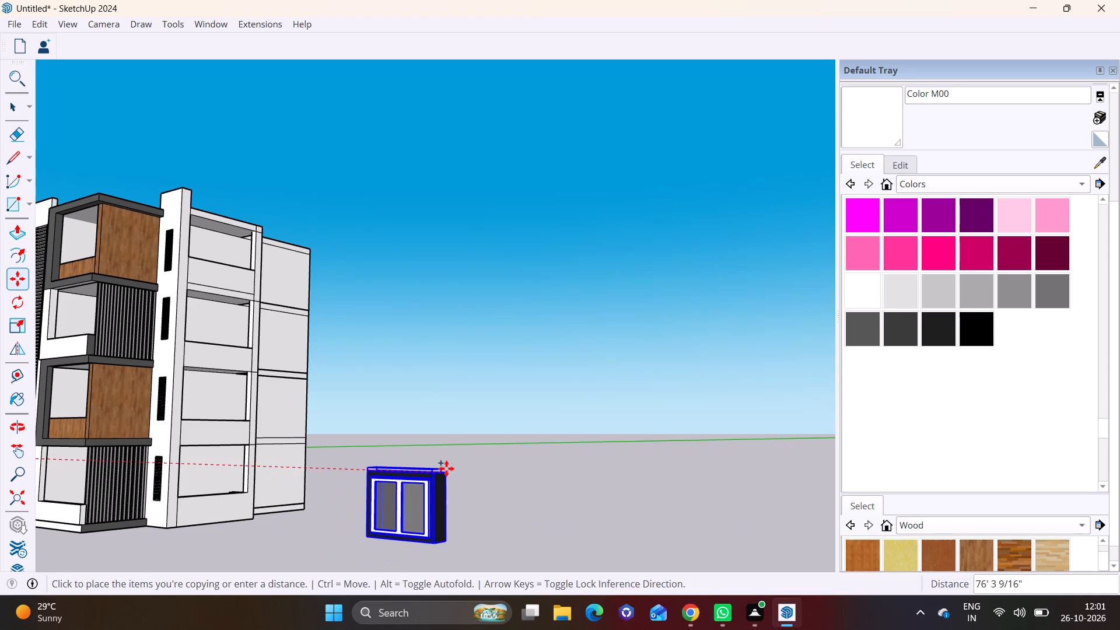
{"action": "left_click", "coordinate": [446, 468]}
Rotate the copied window and its frame 90 degrees about the vertical axis to face the building's side direction.
{"action": "left_click", "coordinate": [12, 302]}
{"action": "scroll", "coordinate": [338, 352], "scroll_direction": "down", "scroll_amount": 2}
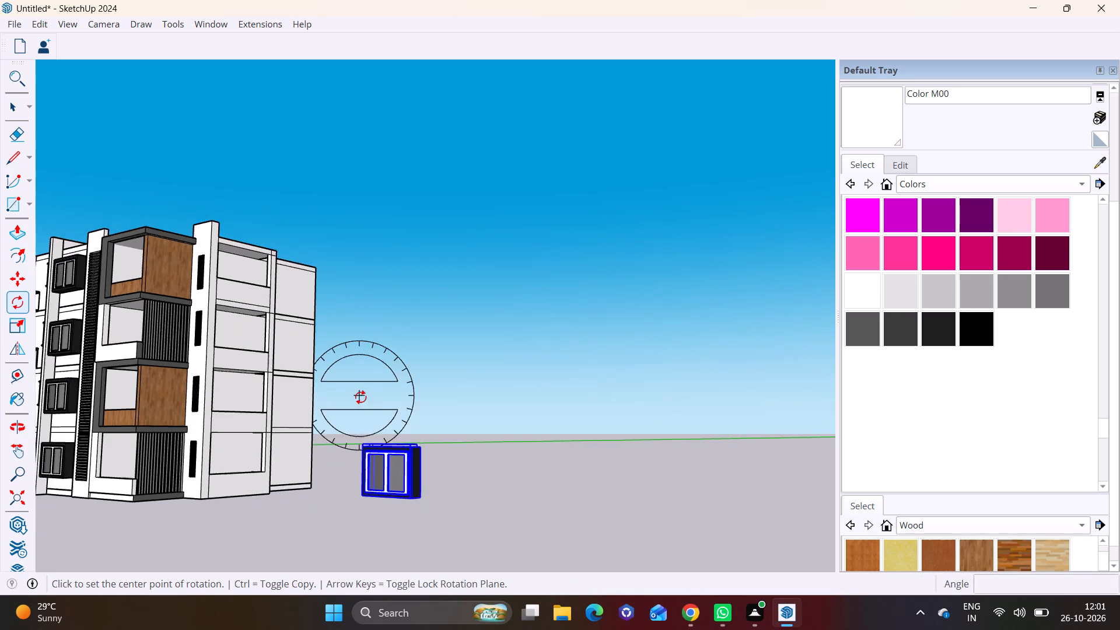
{"action": "scroll", "coordinate": [360, 397], "scroll_direction": "down", "scroll_amount": 2}
{"action": "middle_click_drag", "start_coordinate": [408, 395], "coordinate": [409, 514]}
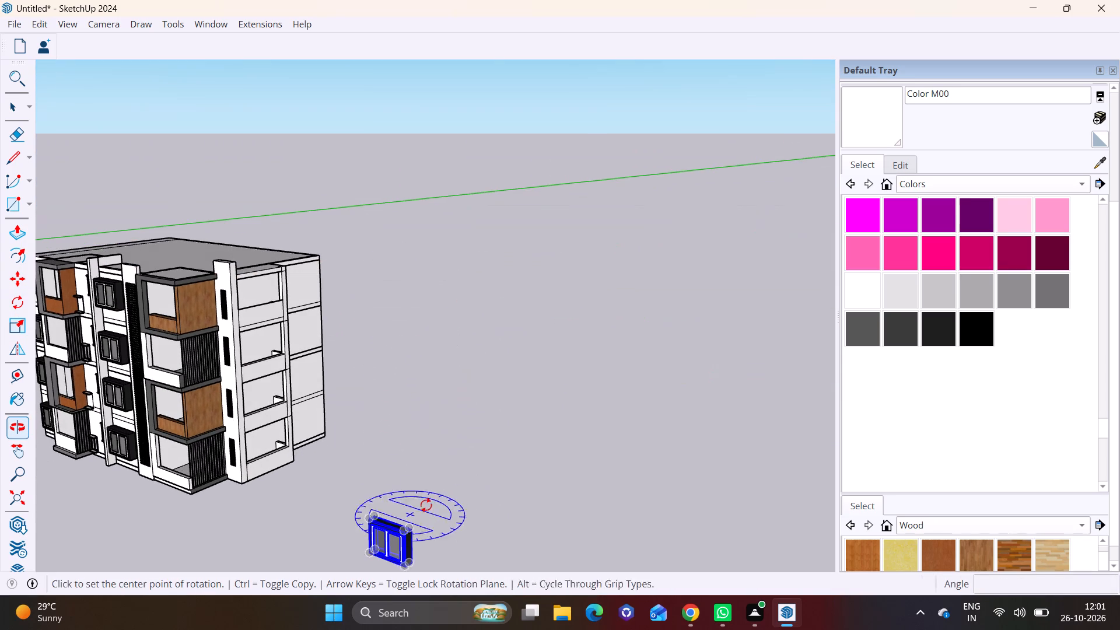
{"action": "left_click", "coordinate": [463, 482]}
{"action": "left_click", "coordinate": [570, 512]}
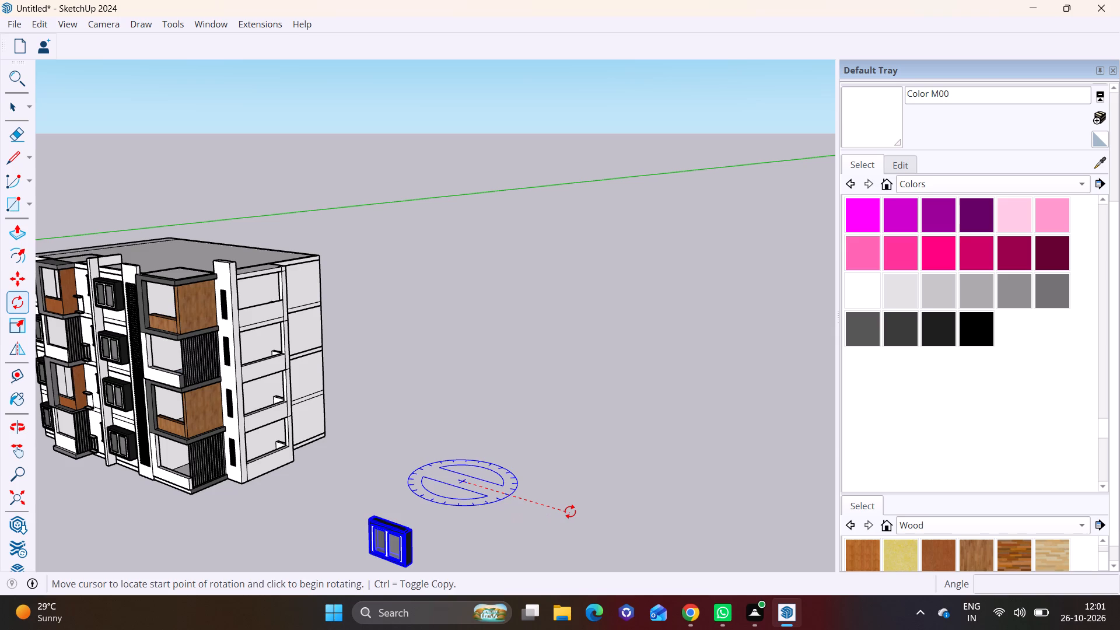
{"action": "left_click", "coordinate": [545, 428]}
Move the rotated window about 80' 3" onto the ground floor of the blank side wall section beyond the balconies.
{"action": "scroll", "coordinate": [561, 446], "scroll_direction": "up", "scroll_amount": 2}
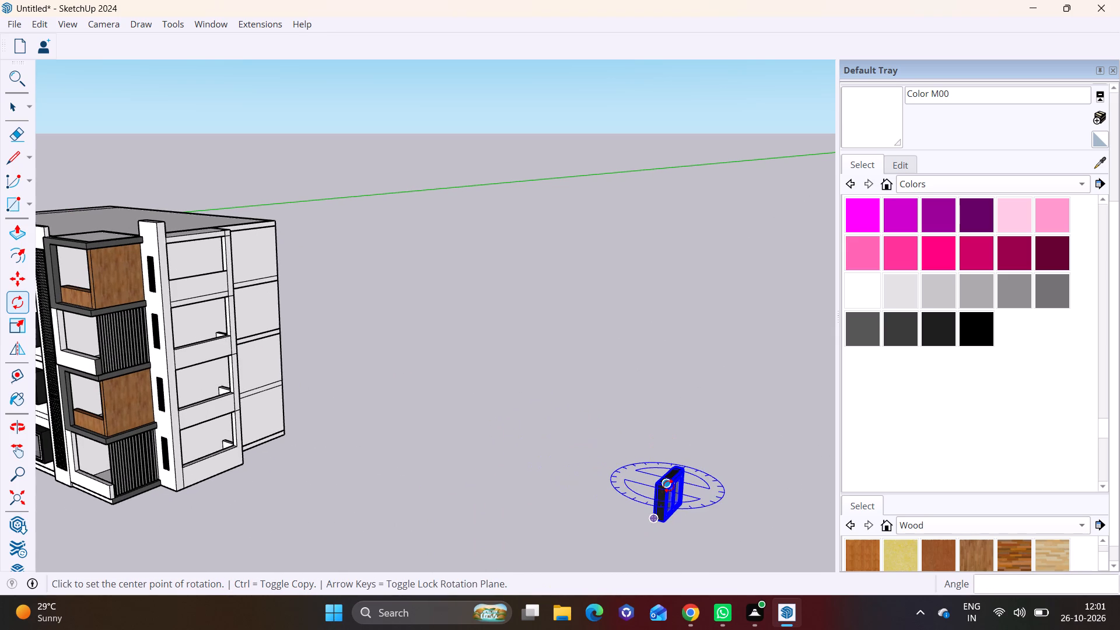
{"action": "key", "text": "m"}
{"action": "left_click", "coordinate": [649, 440]}
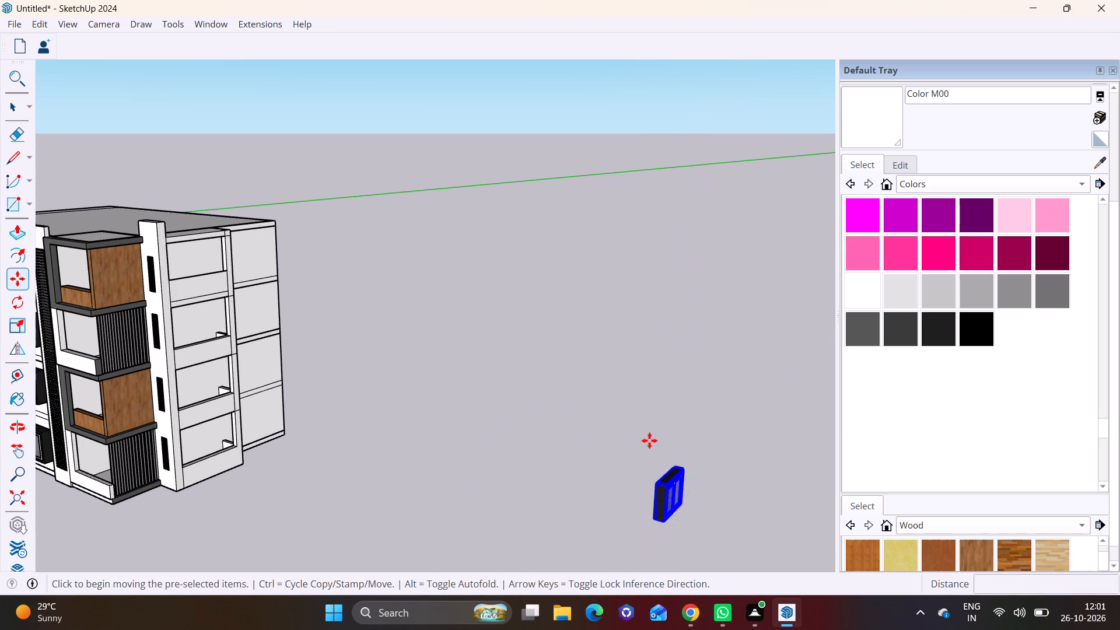
{"action": "scroll", "coordinate": [649, 440], "scroll_direction": "down", "scroll_amount": 3}
{"action": "scroll", "coordinate": [649, 440], "scroll_direction": "up", "scroll_amount": 1}
{"action": "scroll", "coordinate": [649, 440], "scroll_direction": "down", "scroll_amount": 1}
{"action": "scroll", "coordinate": [649, 440], "scroll_direction": "up", "scroll_amount": 1}
{"action": "scroll", "coordinate": [339, 385], "scroll_direction": "up", "scroll_amount": 7}
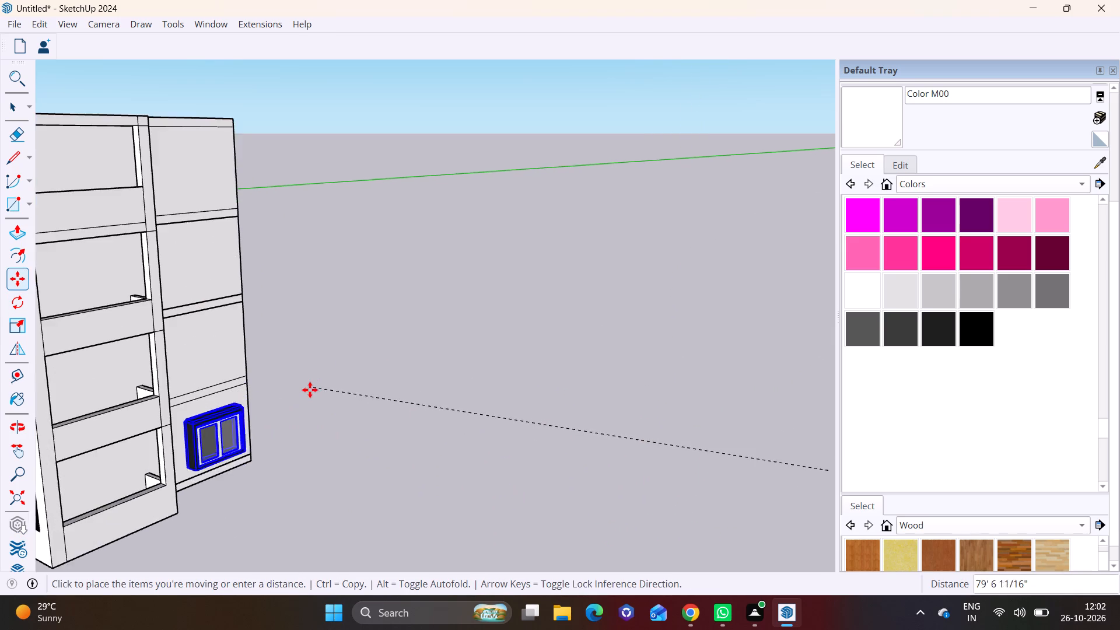
{"action": "scroll", "coordinate": [310, 390], "scroll_direction": "up", "scroll_amount": 6}
{"action": "left_click", "coordinate": [316, 380]}
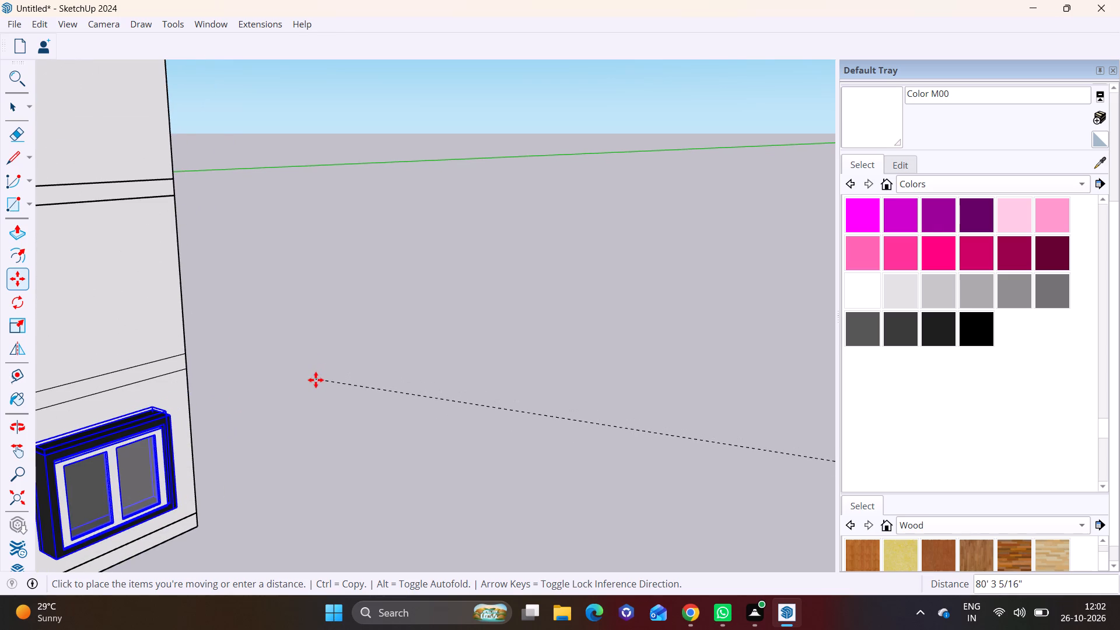
{"action": "key", "text": "space"}
{"action": "left_click", "coordinate": [330, 395]}
{"action": "left_click", "coordinate": [351, 423]}
Examine from several angles how the placed window sits against the ground-floor side wall.
{"action": "middle_click_drag", "start_coordinate": [353, 425], "coordinate": [185, 377]}
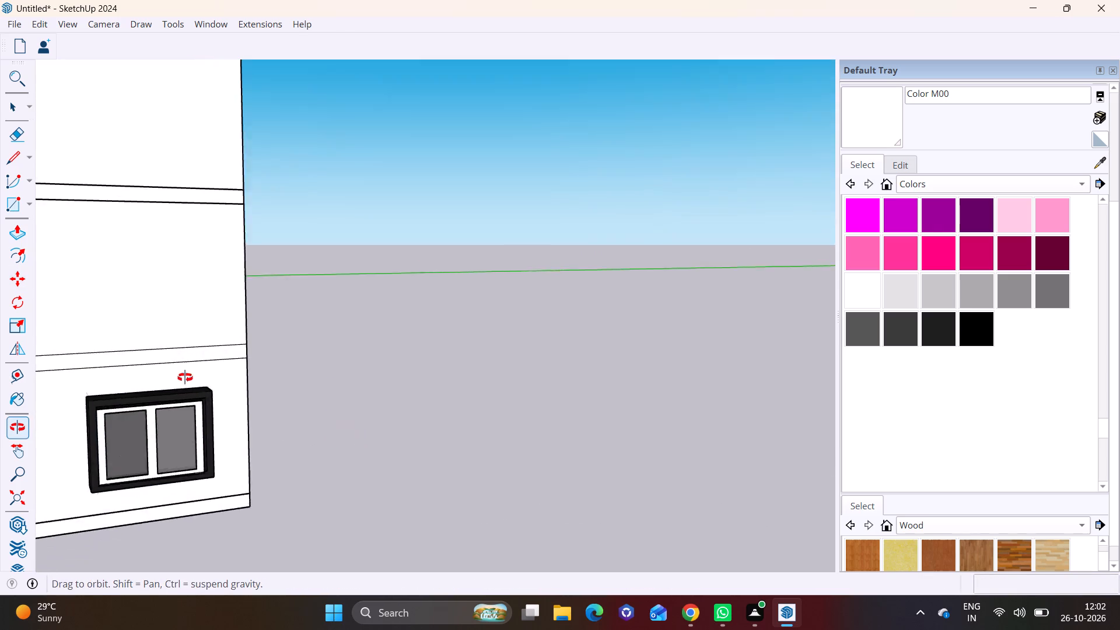
{"action": "middle_click_drag", "start_coordinate": [185, 377], "coordinate": [184, 377]}
{"action": "middle_click_drag", "start_coordinate": [181, 352], "coordinate": [463, 353], "text": "shift"}
{"action": "middle_click_drag", "start_coordinate": [520, 480], "coordinate": [693, 458]}
{"action": "scroll", "coordinate": [549, 405], "scroll_direction": "down", "scroll_amount": 4}
{"action": "middle_click_drag", "start_coordinate": [533, 412], "coordinate": [254, 400]}
{"action": "middle_click_drag", "start_coordinate": [602, 465], "coordinate": [408, 466], "text": "shift"}
{"action": "scroll", "coordinate": [489, 477], "scroll_direction": "up", "scroll_amount": 4}
{"action": "middle_click_drag", "start_coordinate": [478, 472], "coordinate": [346, 491]}
{"action": "middle_click_drag", "start_coordinate": [300, 426], "coordinate": [432, 429], "text": "shift"}
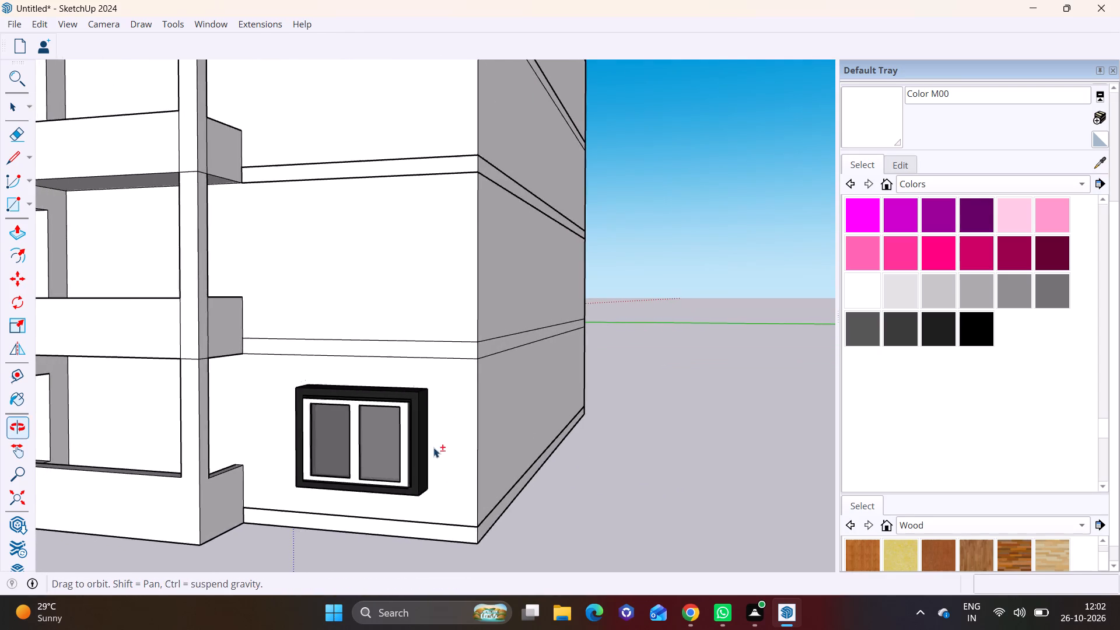
Select the side wall's window with its frame and raise it about 5 11/16".
{"action": "scroll", "coordinate": [429, 450], "scroll_direction": "up", "scroll_amount": 3}
{"action": "middle_click_drag", "start_coordinate": [425, 457], "coordinate": [355, 465]}
{"action": "left_click", "coordinate": [379, 452]}
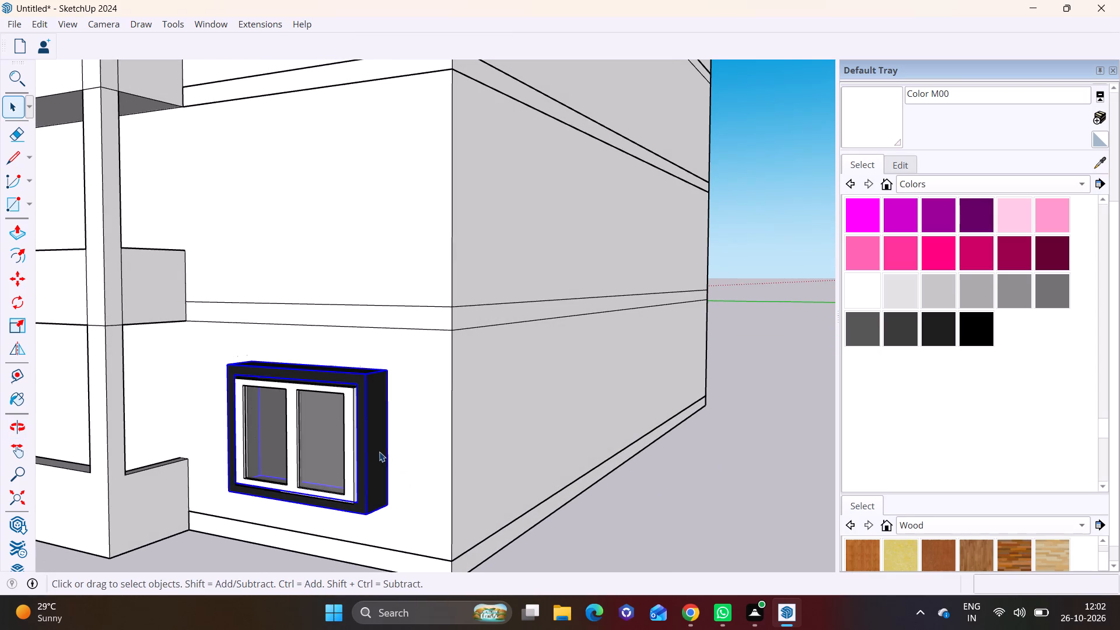
{"action": "left_click", "coordinate": [346, 439], "text": "ctrl"}
{"action": "scroll", "coordinate": [362, 429], "scroll_direction": "up", "scroll_amount": 2}
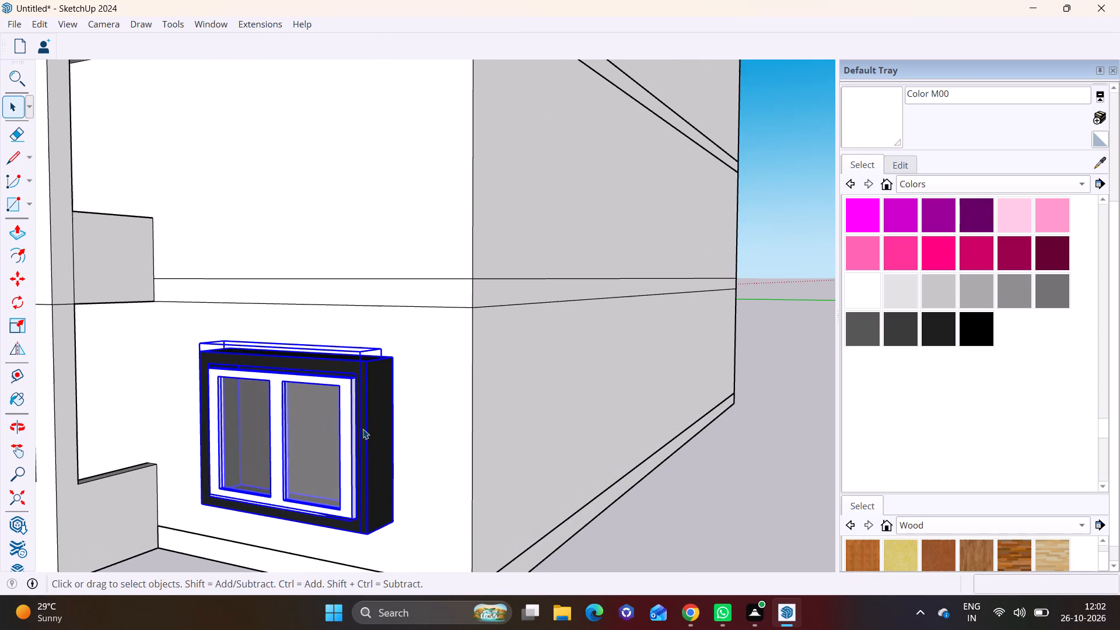
{"action": "key", "text": "m"}
{"action": "left_click", "coordinate": [395, 359]}
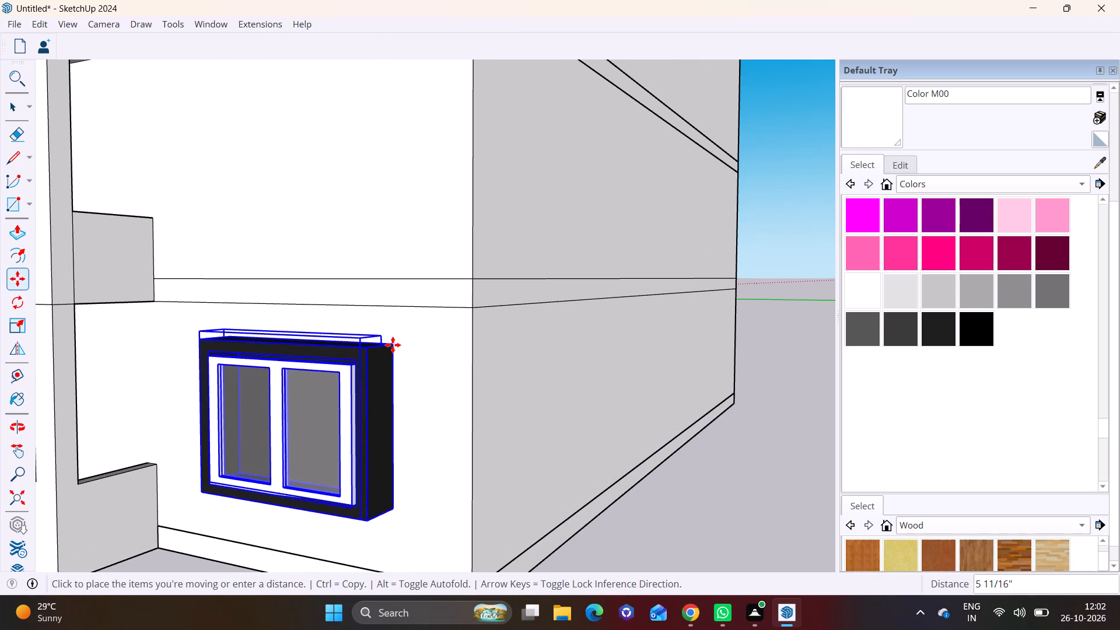
{"action": "left_click", "coordinate": [393, 345]}
Copy the raised window straight up the side wall twice, onto the second floor and the third floor.
{"action": "left_click", "coordinate": [392, 345]}
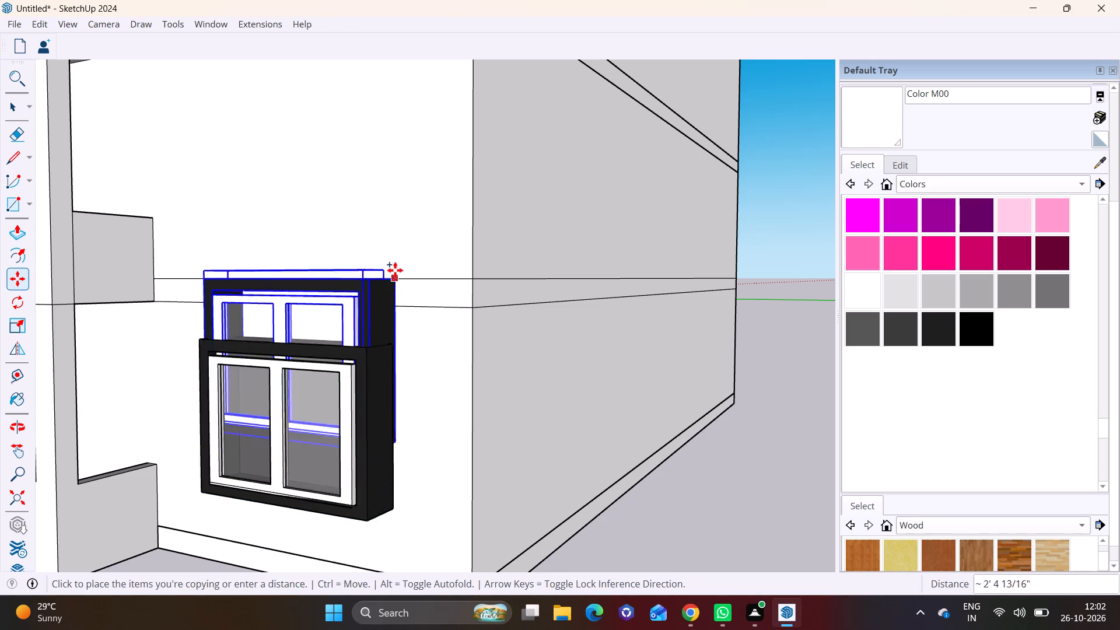
{"action": "scroll", "coordinate": [395, 264], "scroll_direction": "down", "scroll_amount": 5}
{"action": "middle_click_drag", "start_coordinate": [409, 177], "coordinate": [425, 375], "text": "shift"}
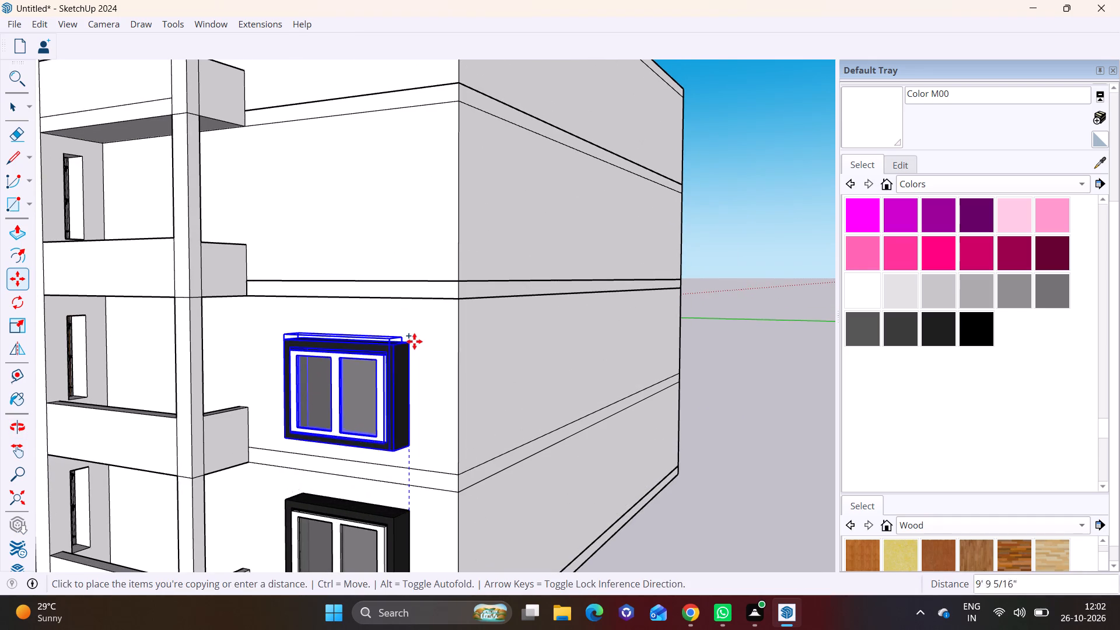
{"action": "left_click", "coordinate": [416, 330]}
{"action": "left_click", "coordinate": [409, 333]}
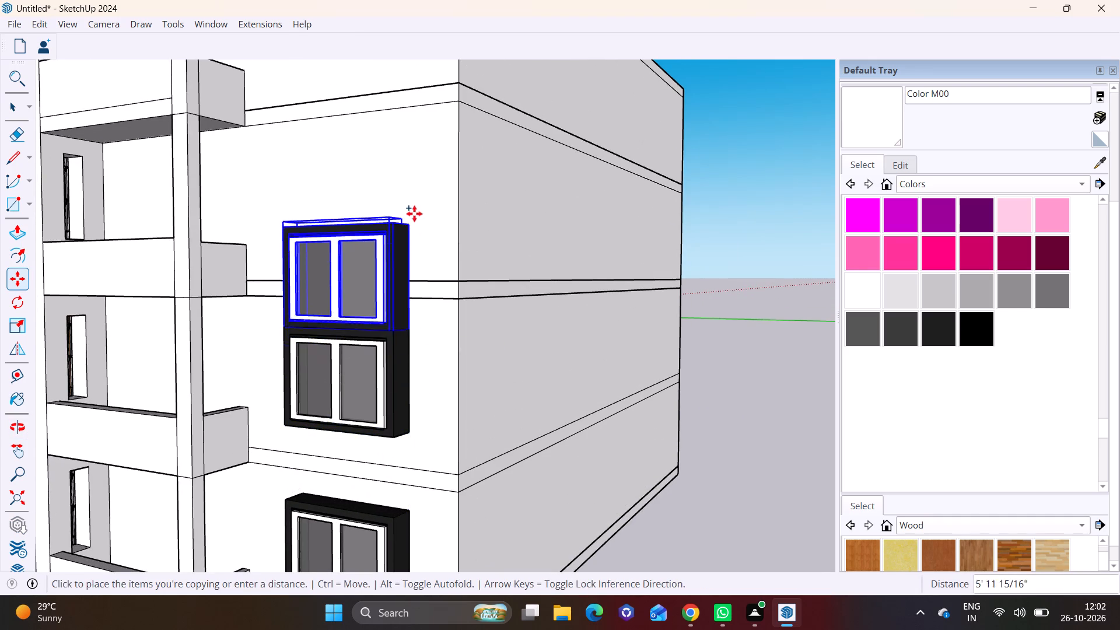
{"action": "left_click", "coordinate": [421, 142]}
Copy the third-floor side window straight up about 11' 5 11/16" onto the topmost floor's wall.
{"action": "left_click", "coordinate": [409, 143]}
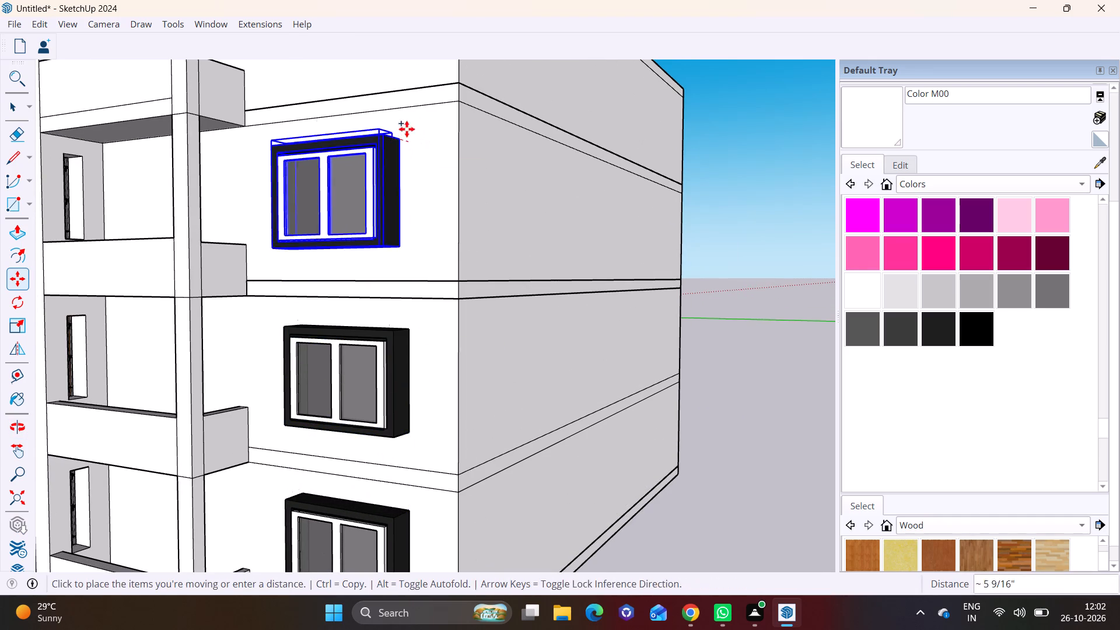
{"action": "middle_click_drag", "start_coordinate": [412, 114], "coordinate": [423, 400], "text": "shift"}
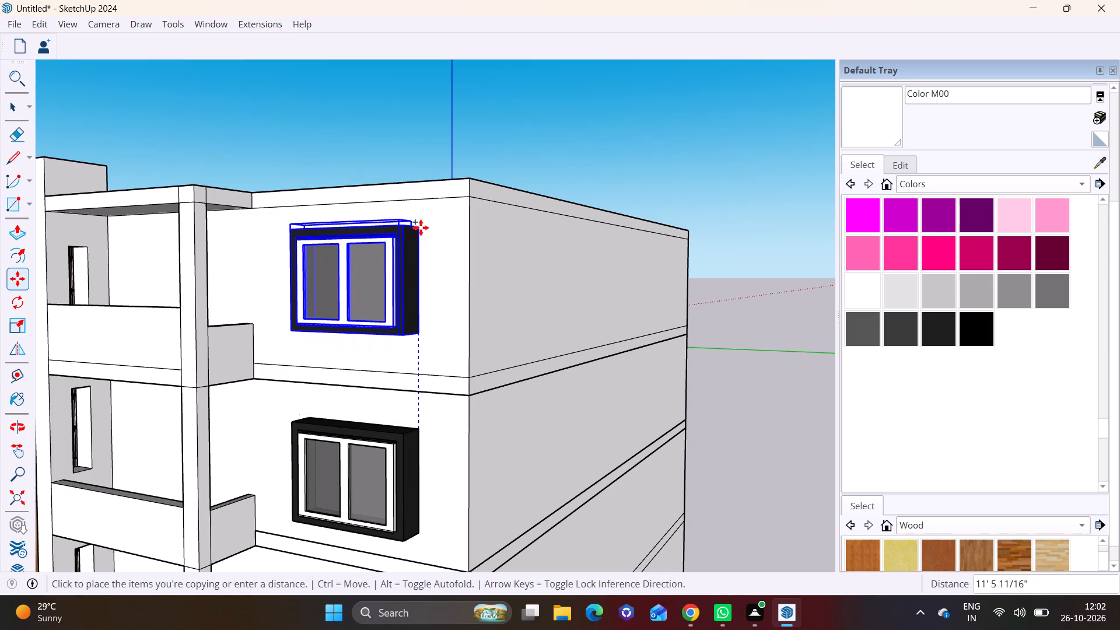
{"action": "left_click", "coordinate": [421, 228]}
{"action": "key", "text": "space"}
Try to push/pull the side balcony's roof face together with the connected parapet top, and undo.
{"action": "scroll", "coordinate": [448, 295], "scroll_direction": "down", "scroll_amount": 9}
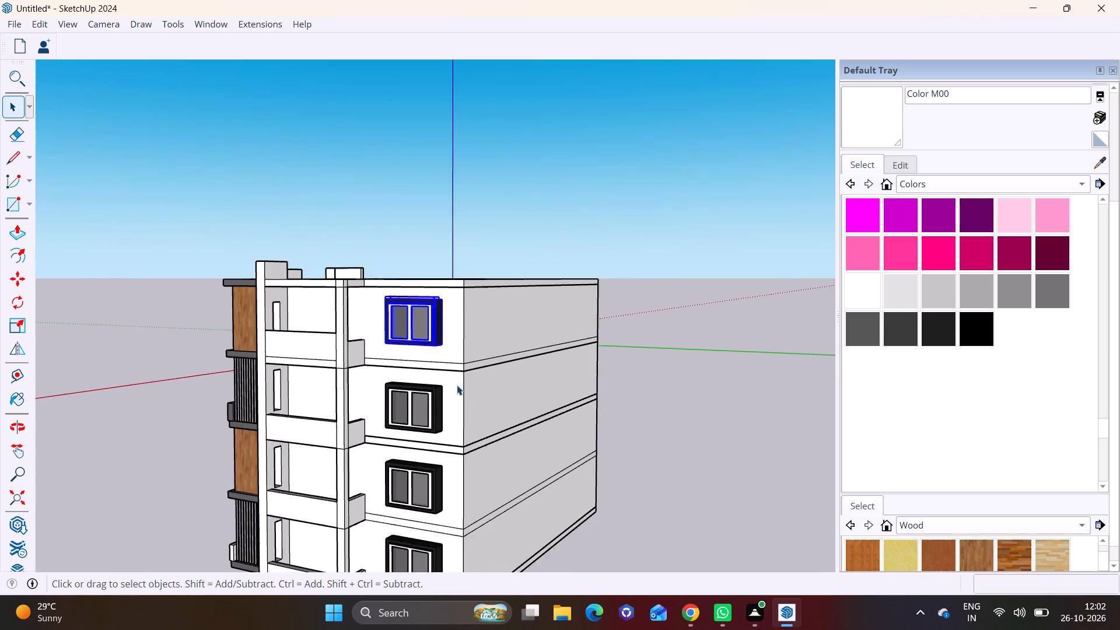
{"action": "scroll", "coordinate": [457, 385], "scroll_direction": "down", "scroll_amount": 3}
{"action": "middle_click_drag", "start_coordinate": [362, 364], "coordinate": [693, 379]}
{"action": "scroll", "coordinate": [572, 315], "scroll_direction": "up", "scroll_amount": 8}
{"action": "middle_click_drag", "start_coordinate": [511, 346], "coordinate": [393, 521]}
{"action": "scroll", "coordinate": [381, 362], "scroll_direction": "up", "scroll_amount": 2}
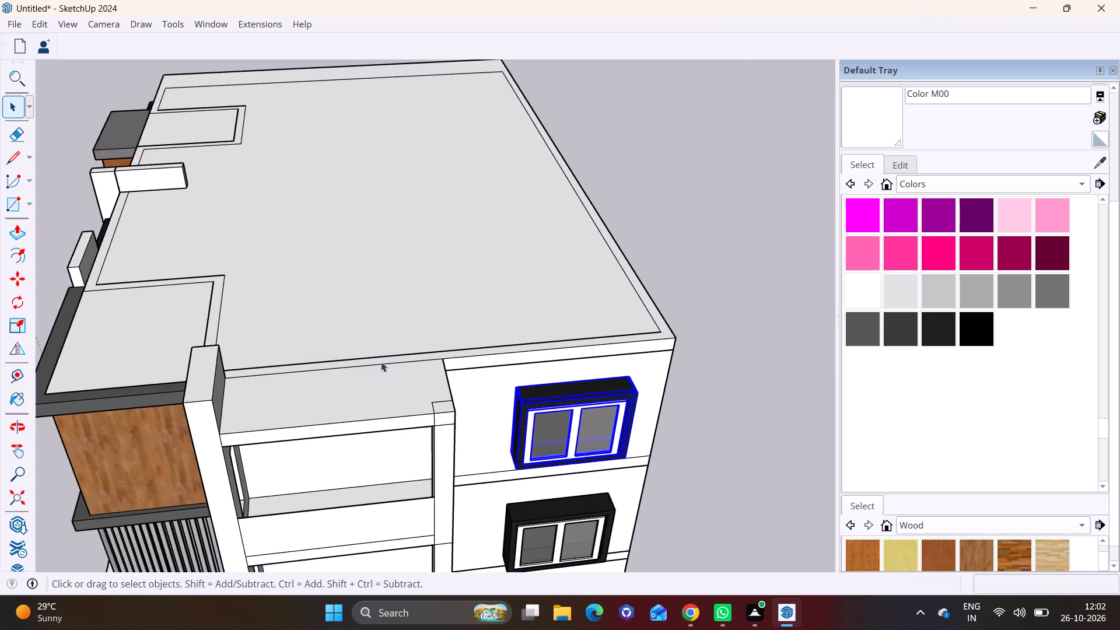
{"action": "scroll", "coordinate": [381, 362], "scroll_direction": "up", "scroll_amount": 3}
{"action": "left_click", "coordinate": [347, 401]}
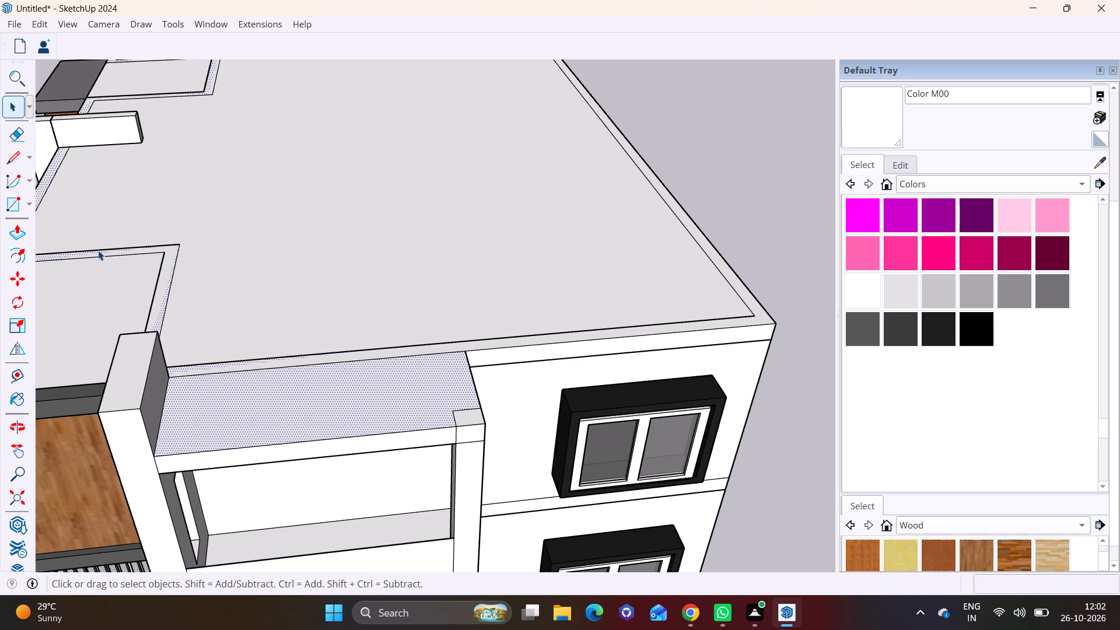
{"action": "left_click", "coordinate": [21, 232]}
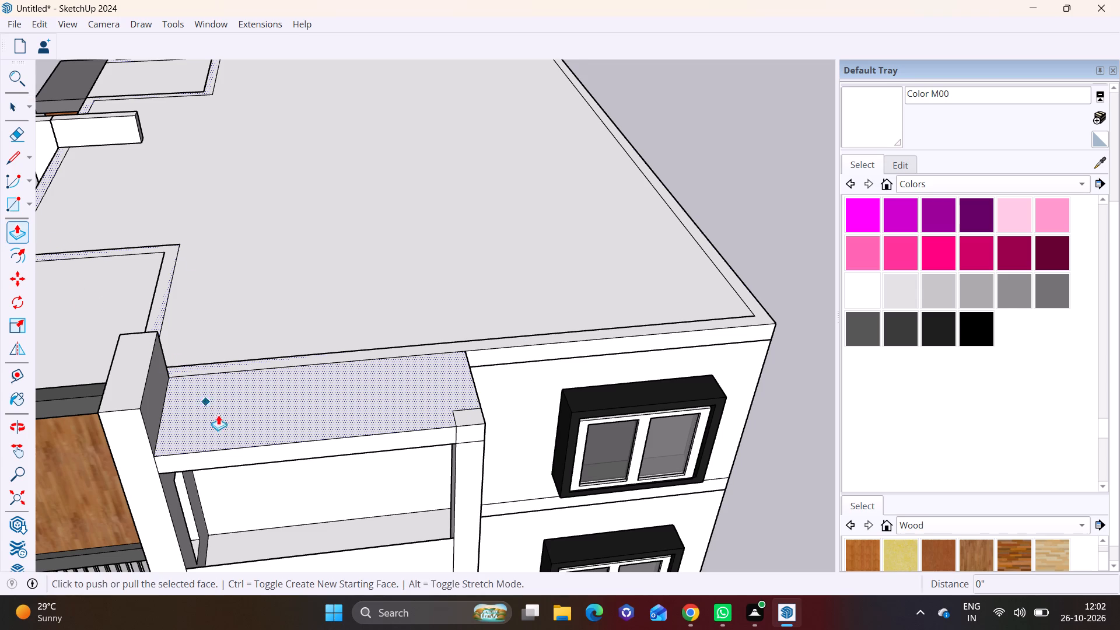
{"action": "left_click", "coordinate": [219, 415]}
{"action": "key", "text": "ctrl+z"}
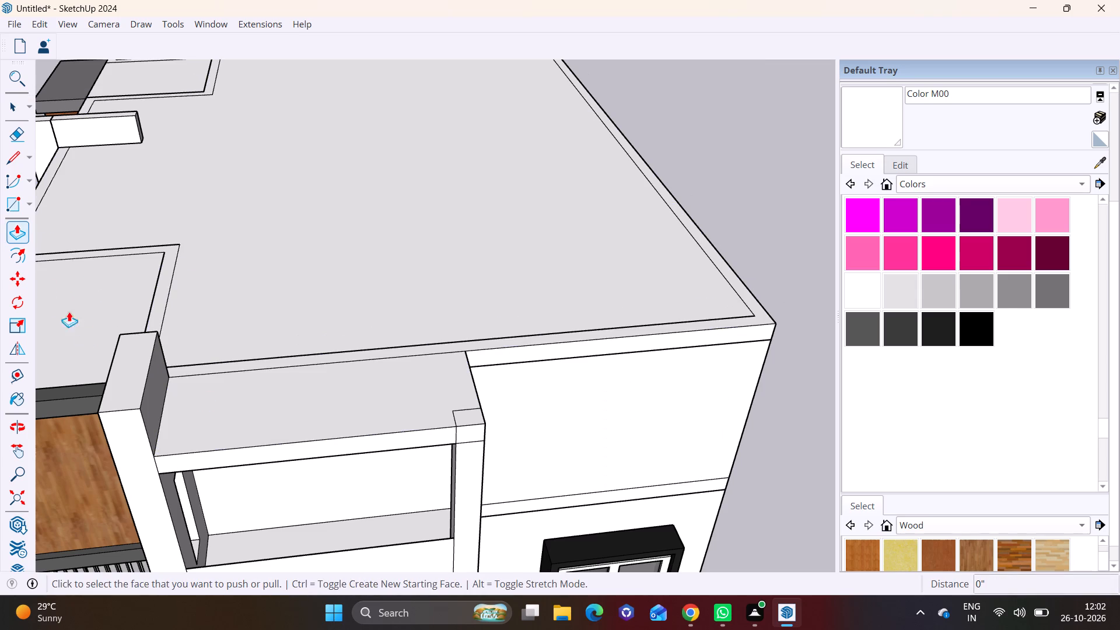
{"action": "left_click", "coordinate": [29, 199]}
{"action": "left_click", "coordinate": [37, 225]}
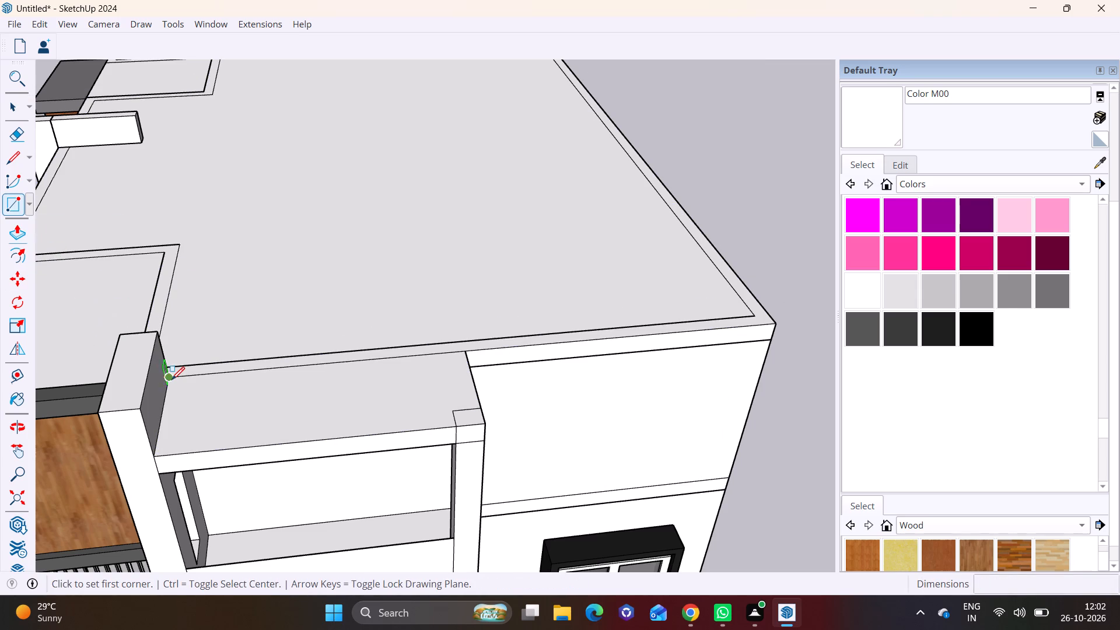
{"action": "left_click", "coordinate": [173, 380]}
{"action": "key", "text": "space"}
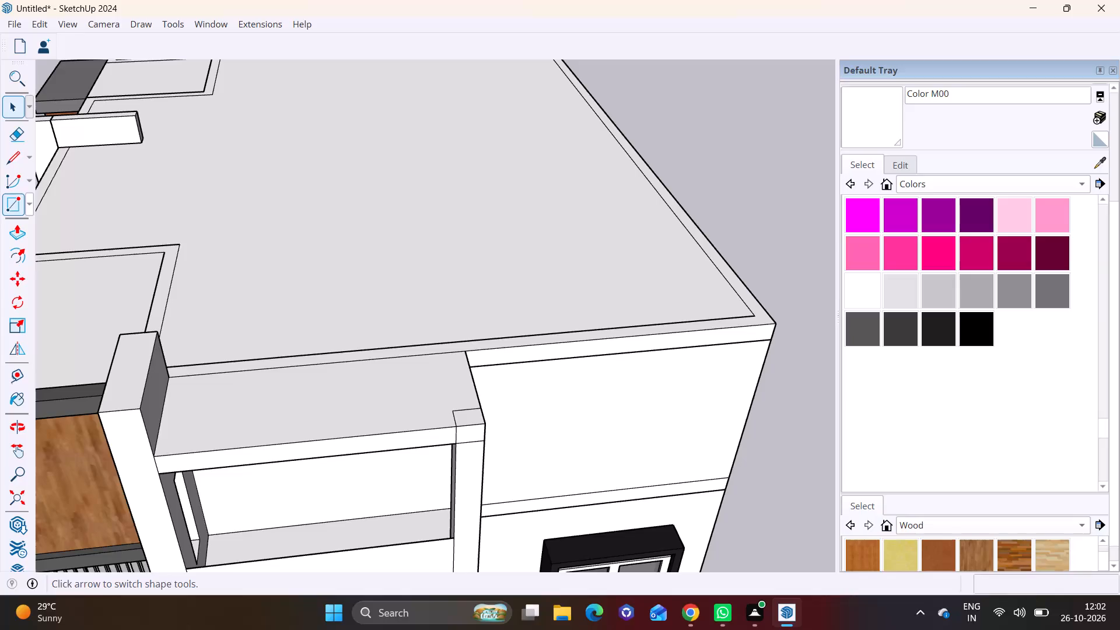
Draw a rectangle about 13' 7 7/8" by 5' over the side balcony's roof, from the pillar's outer corner to the opposite wall corner.
{"action": "left_click", "coordinate": [31, 201]}
{"action": "left_click", "coordinate": [41, 225]}
{"action": "left_click", "coordinate": [159, 453]}
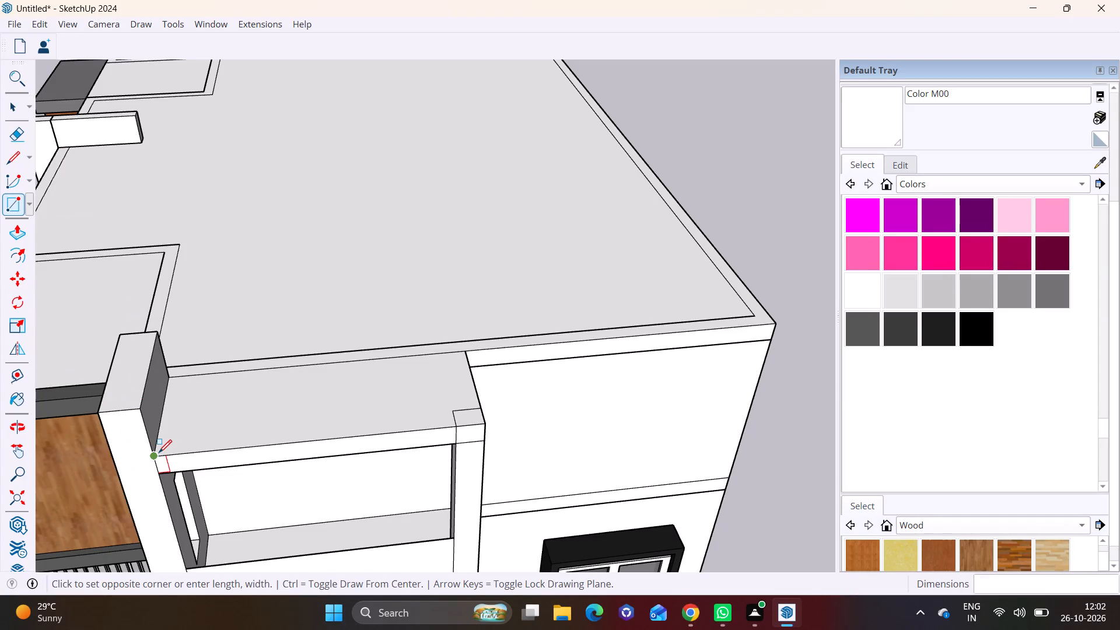
{"action": "left_click", "coordinate": [464, 350]}
{"action": "key", "text": "space"}
Push/pull the side balcony's roof face up about 2' 7 5/16", level with the adjoining pillar's top.
{"action": "left_click", "coordinate": [350, 403]}
{"action": "left_click", "coordinate": [17, 229]}
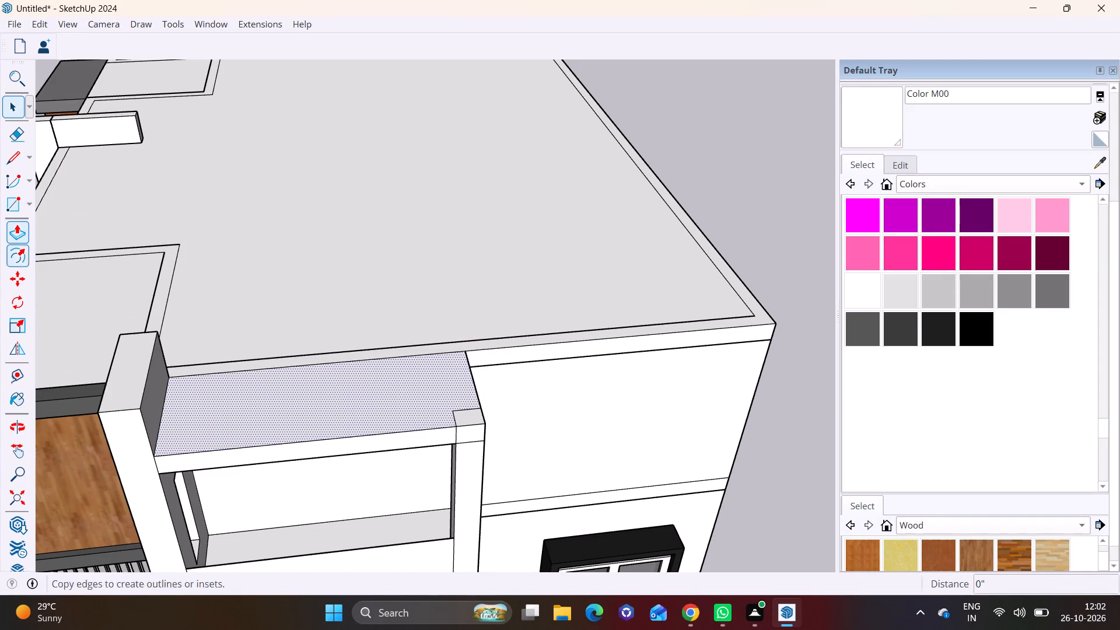
{"action": "left_click", "coordinate": [213, 406]}
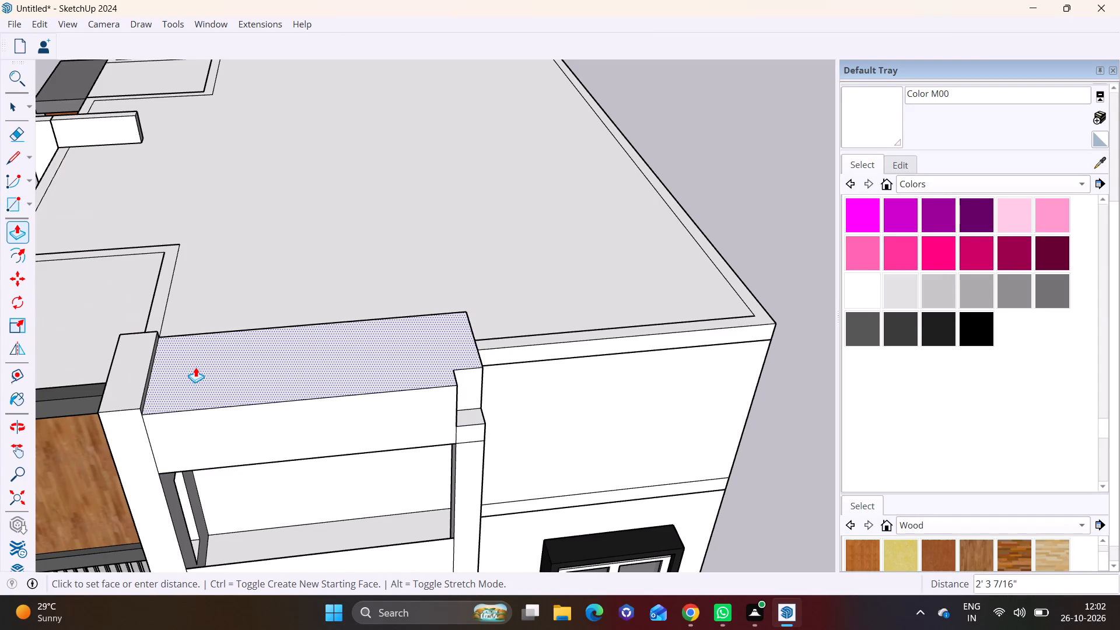
{"action": "left_click", "coordinate": [191, 360]}
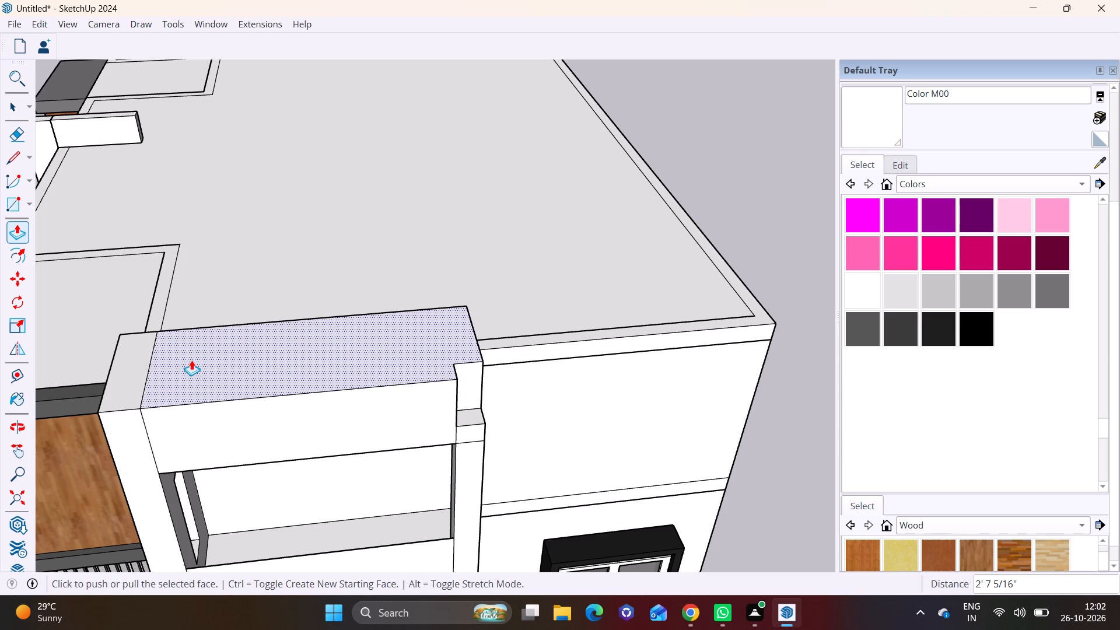
{"action": "key", "text": "space"}
Push/pull the small corner post's top up until it is flush with the raised side balcony roof.
{"action": "left_click", "coordinate": [466, 420]}
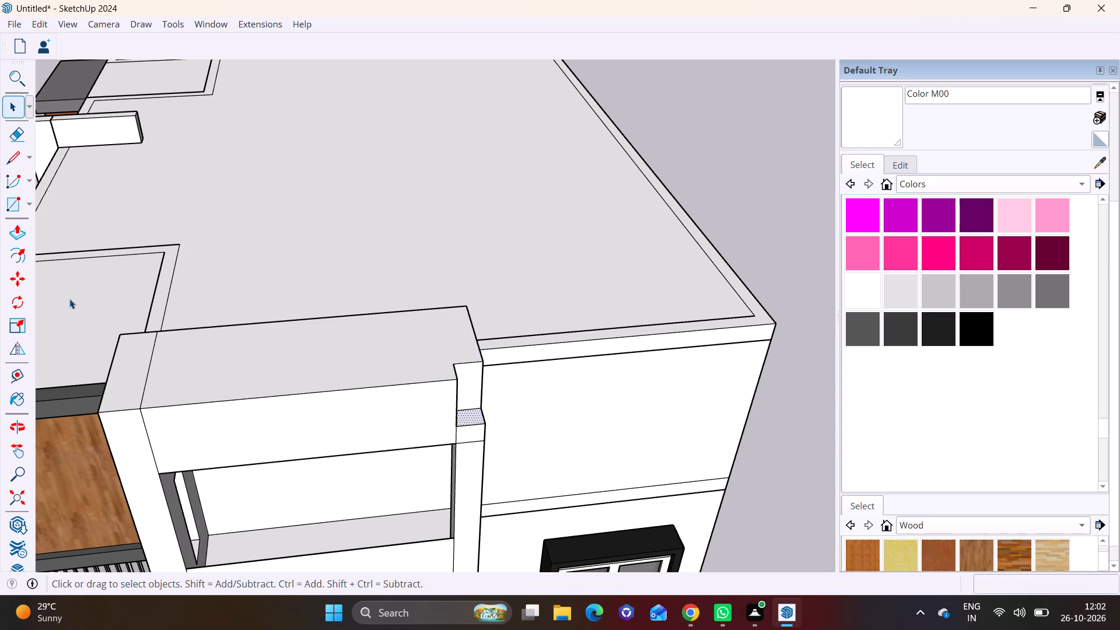
{"action": "left_click", "coordinate": [20, 233]}
{"action": "left_click", "coordinate": [463, 414]}
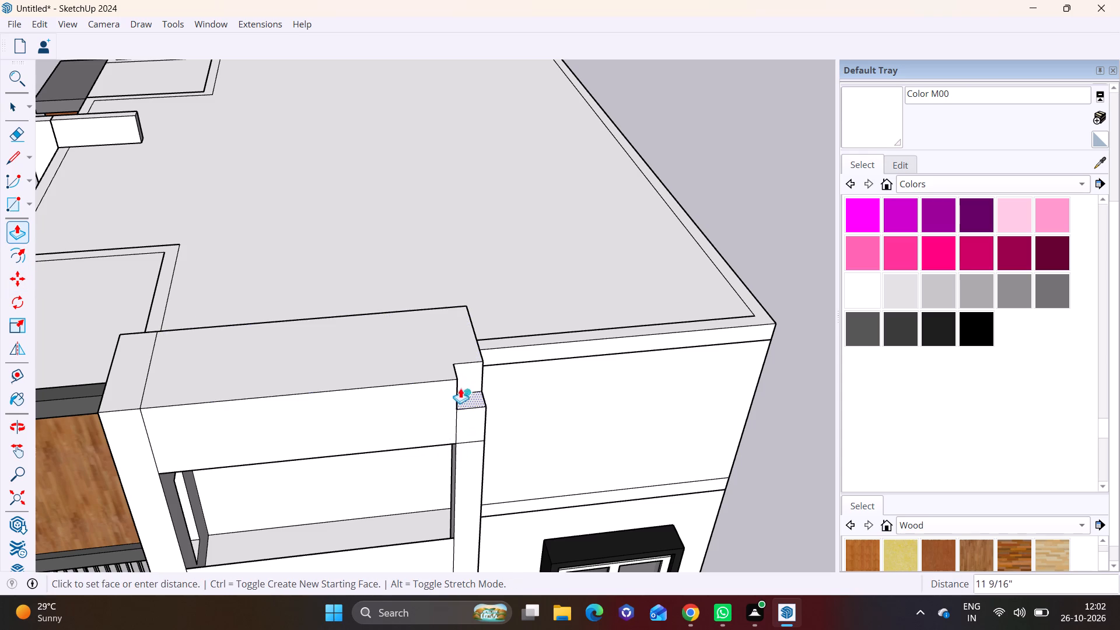
{"action": "left_click", "coordinate": [459, 366]}
{"action": "key", "text": "space"}
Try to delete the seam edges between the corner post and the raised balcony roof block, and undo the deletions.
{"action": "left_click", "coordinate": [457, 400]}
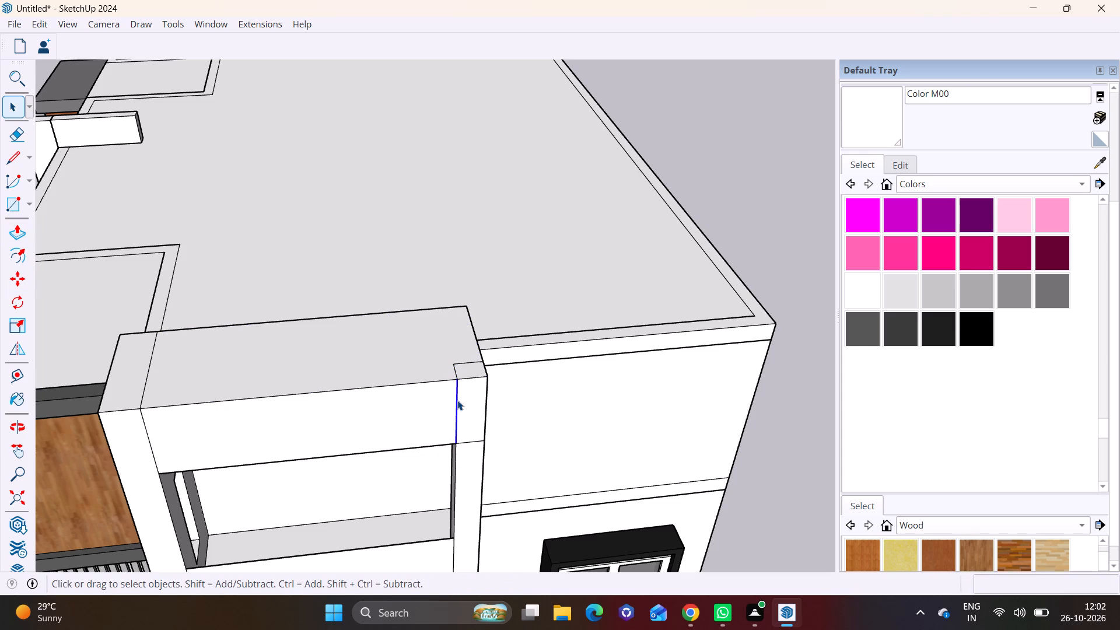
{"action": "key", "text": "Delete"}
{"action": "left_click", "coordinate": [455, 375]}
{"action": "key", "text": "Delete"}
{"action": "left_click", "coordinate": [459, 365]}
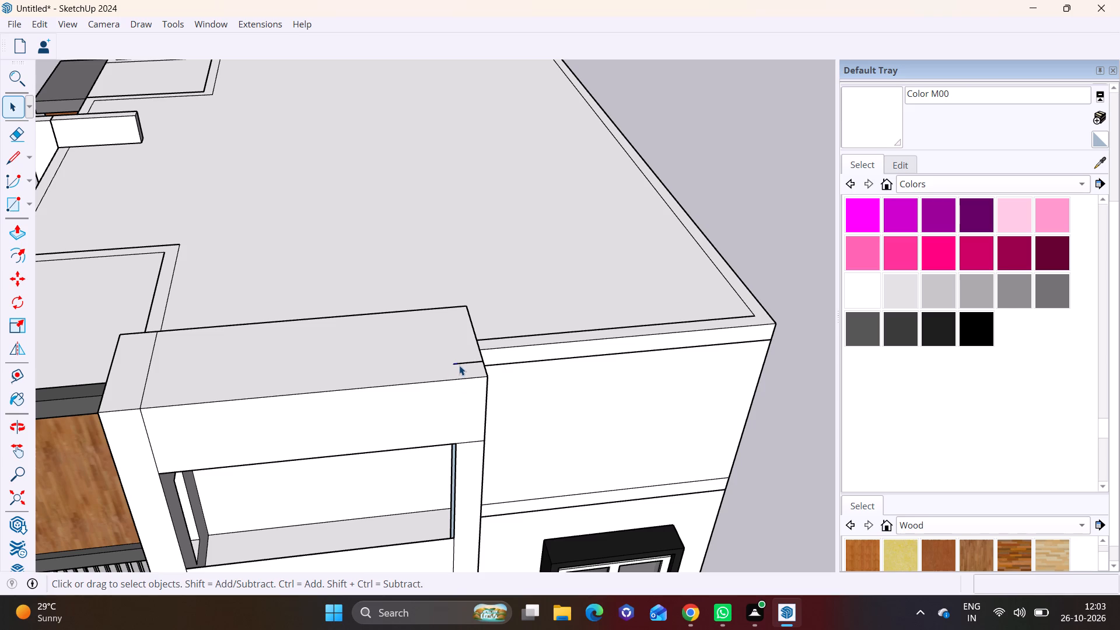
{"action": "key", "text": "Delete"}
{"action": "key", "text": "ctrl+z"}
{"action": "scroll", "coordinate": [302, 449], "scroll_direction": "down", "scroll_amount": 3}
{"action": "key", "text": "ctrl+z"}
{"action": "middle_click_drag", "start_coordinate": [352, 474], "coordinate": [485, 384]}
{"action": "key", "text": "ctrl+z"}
Pull a separate slab layer about 3 7/16" thick up from the side balcony's roof face.
{"action": "middle_click_drag", "start_coordinate": [569, 356], "coordinate": [463, 536], "text": "shift"}
{"action": "scroll", "coordinate": [339, 482], "scroll_direction": "up", "scroll_amount": 1}
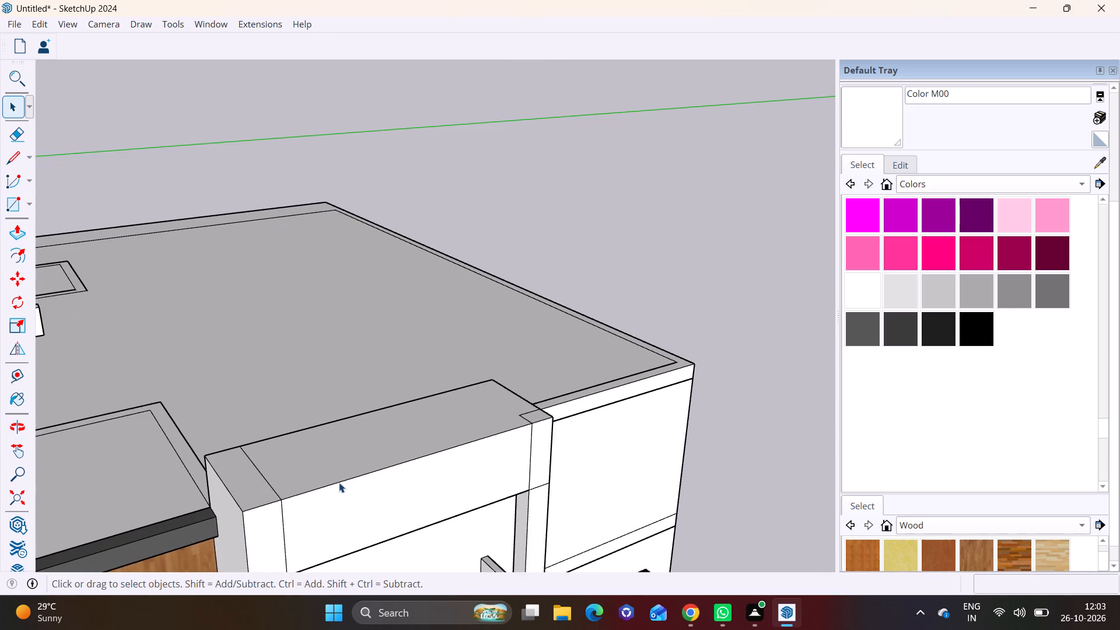
{"action": "scroll", "coordinate": [339, 482], "scroll_direction": "up", "scroll_amount": 2}
{"action": "middle_click_drag", "start_coordinate": [288, 471], "coordinate": [206, 508]}
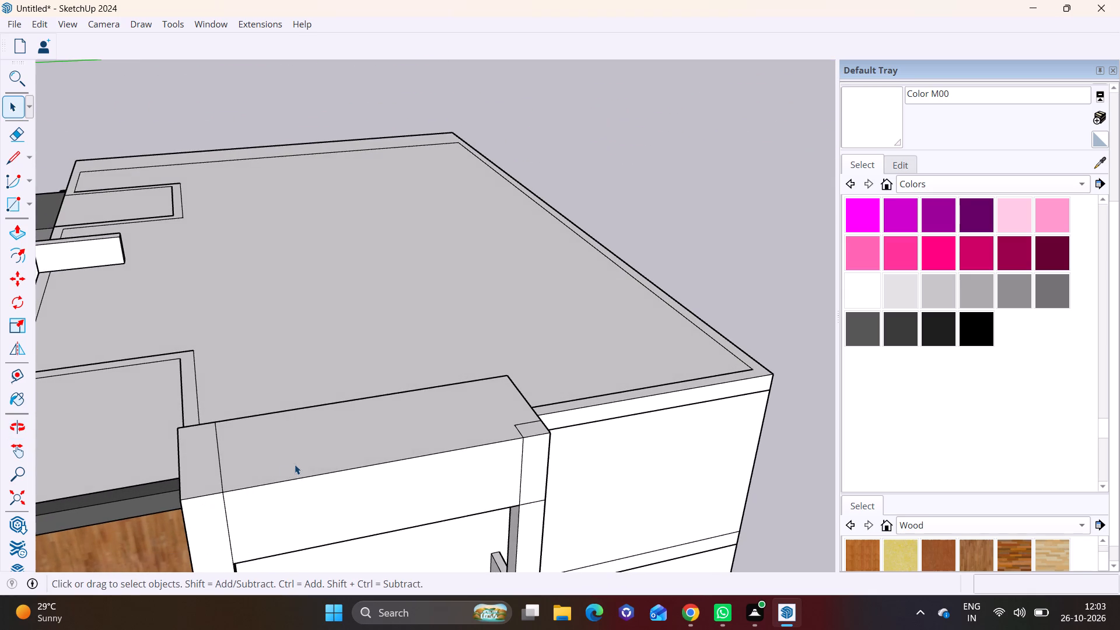
{"action": "left_click", "coordinate": [298, 461]}
{"action": "left_click", "coordinate": [22, 235]}
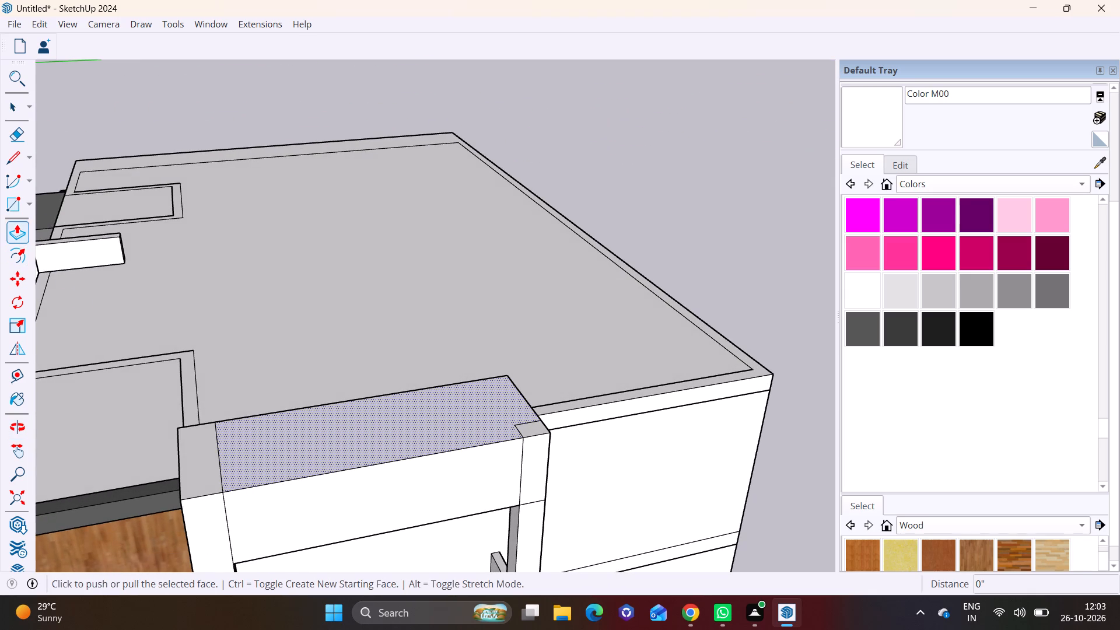
{"action": "left_click", "coordinate": [272, 446]}
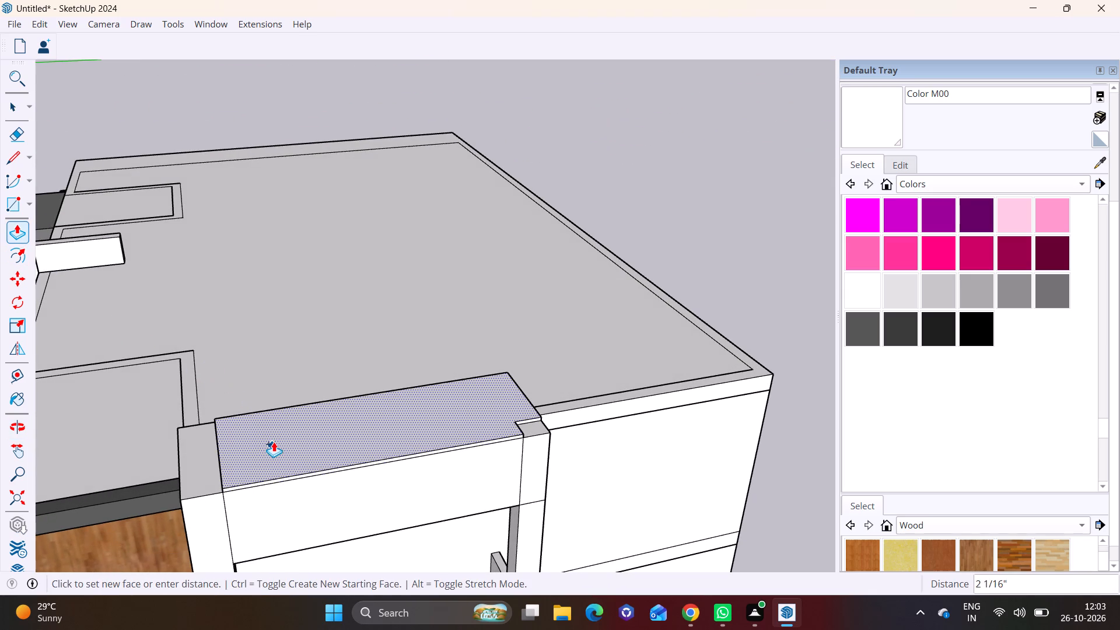
{"action": "left_click", "coordinate": [274, 440]}
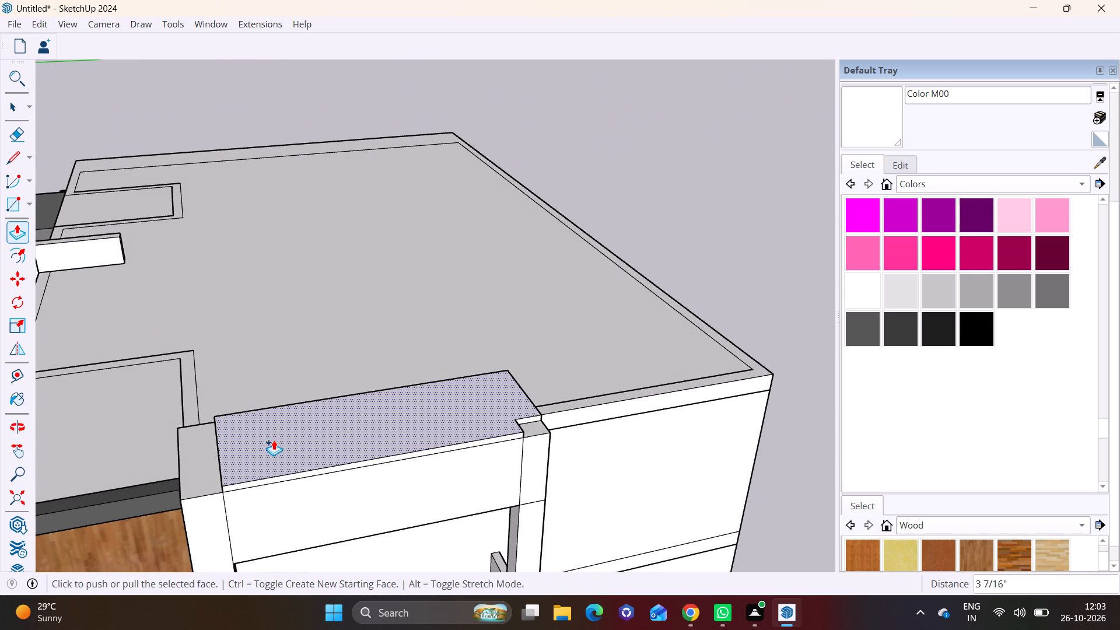
{"action": "key", "text": "space"}
Pull the corner post's top up about 3 7/16" so it is flush with the new roof slab.
{"action": "left_click", "coordinate": [538, 428]}
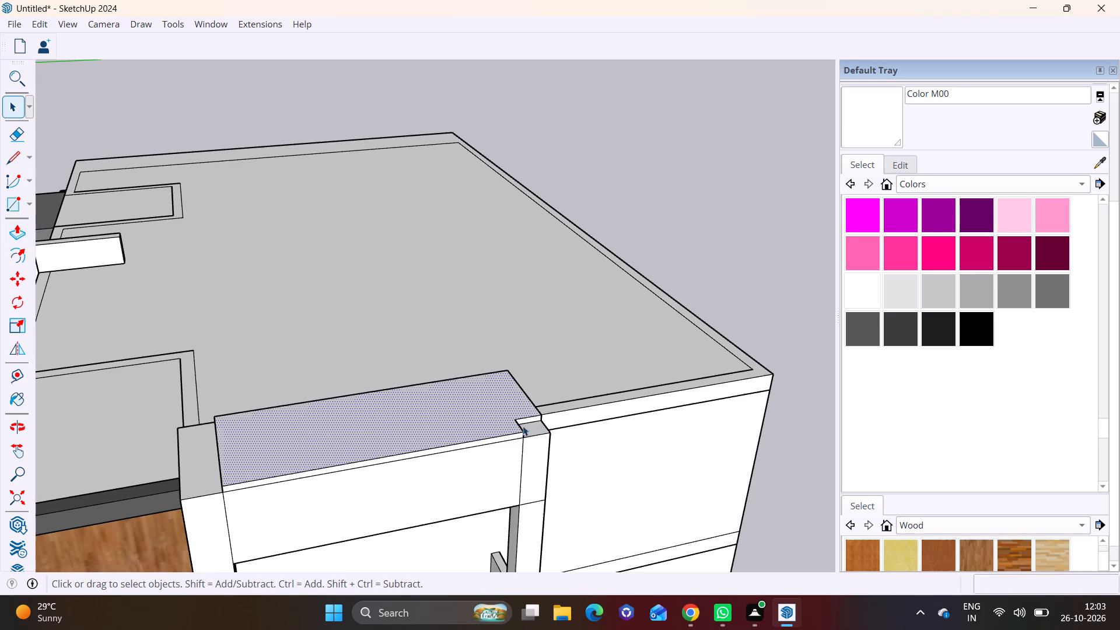
{"action": "left_click", "coordinate": [18, 232]}
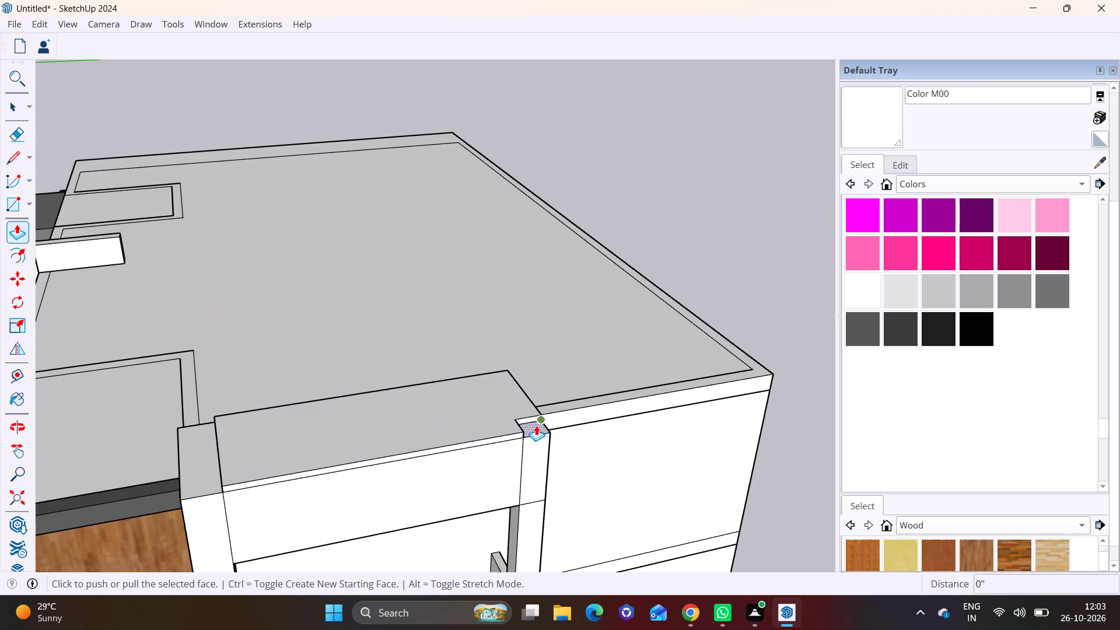
{"action": "left_click", "coordinate": [532, 424]}
{"action": "left_click", "coordinate": [510, 427]}
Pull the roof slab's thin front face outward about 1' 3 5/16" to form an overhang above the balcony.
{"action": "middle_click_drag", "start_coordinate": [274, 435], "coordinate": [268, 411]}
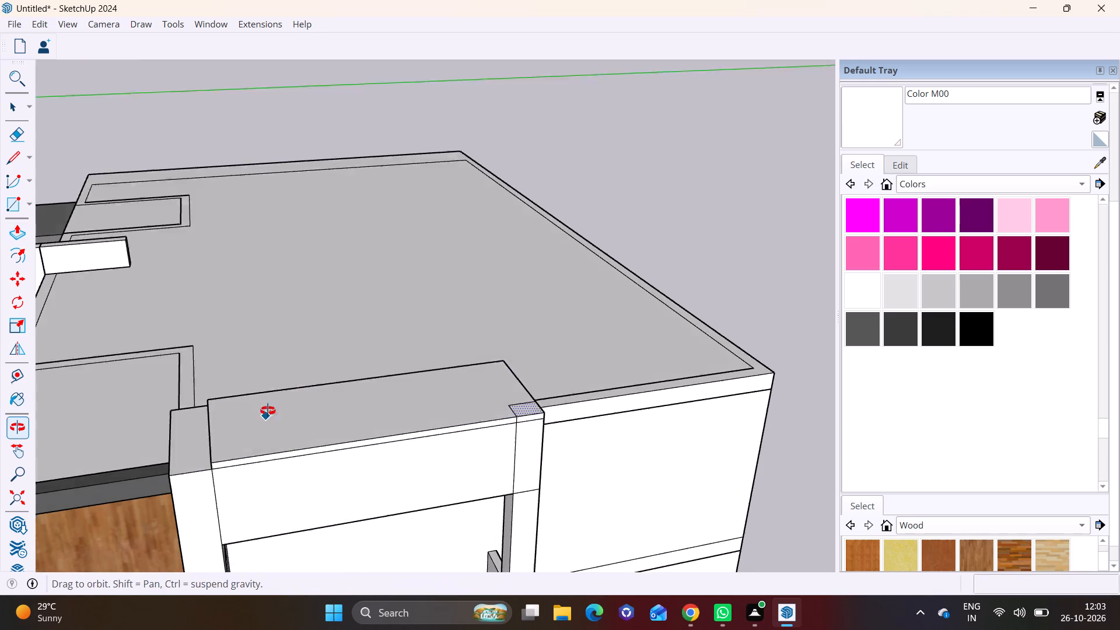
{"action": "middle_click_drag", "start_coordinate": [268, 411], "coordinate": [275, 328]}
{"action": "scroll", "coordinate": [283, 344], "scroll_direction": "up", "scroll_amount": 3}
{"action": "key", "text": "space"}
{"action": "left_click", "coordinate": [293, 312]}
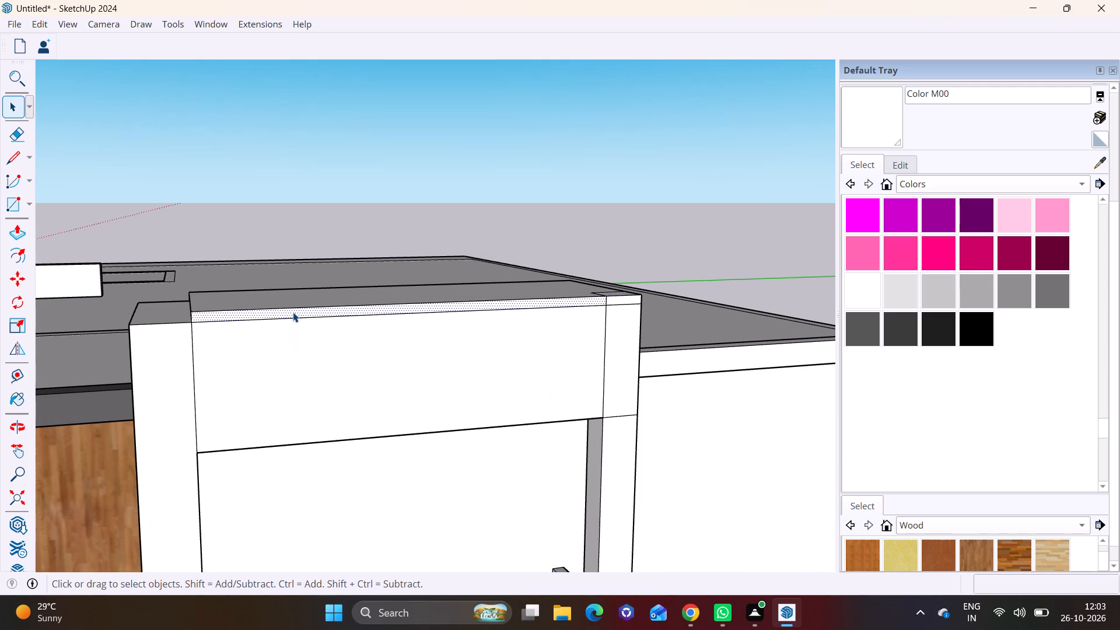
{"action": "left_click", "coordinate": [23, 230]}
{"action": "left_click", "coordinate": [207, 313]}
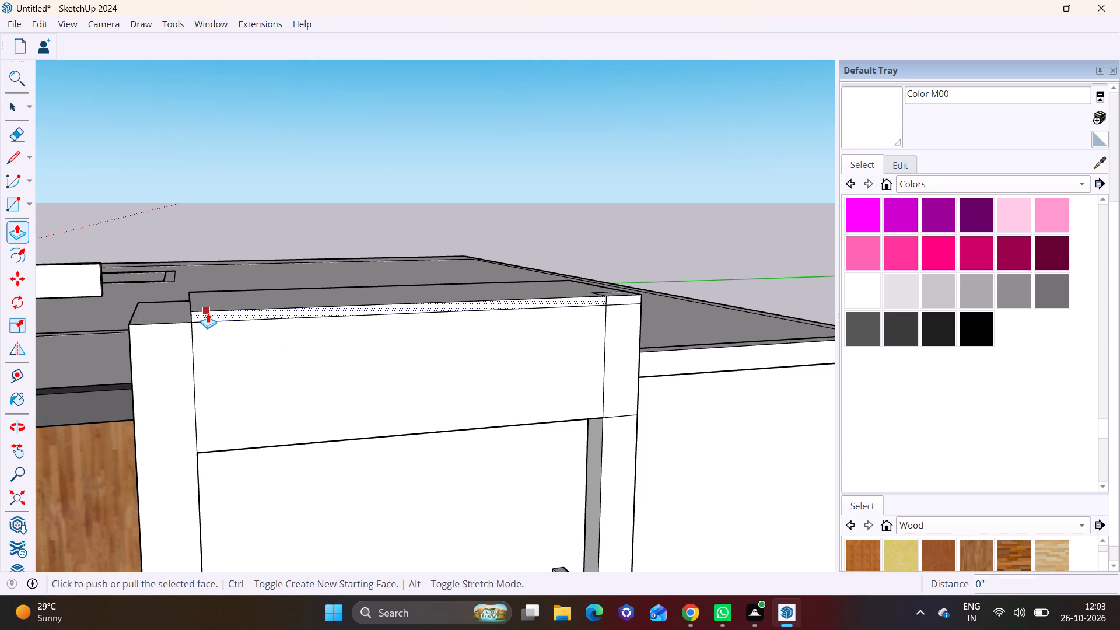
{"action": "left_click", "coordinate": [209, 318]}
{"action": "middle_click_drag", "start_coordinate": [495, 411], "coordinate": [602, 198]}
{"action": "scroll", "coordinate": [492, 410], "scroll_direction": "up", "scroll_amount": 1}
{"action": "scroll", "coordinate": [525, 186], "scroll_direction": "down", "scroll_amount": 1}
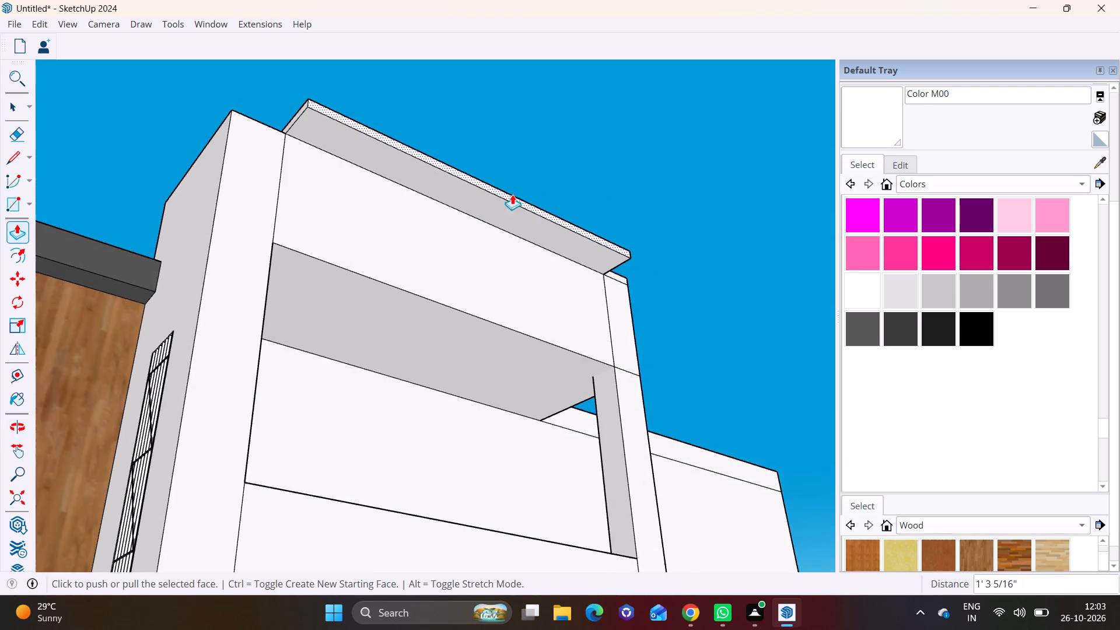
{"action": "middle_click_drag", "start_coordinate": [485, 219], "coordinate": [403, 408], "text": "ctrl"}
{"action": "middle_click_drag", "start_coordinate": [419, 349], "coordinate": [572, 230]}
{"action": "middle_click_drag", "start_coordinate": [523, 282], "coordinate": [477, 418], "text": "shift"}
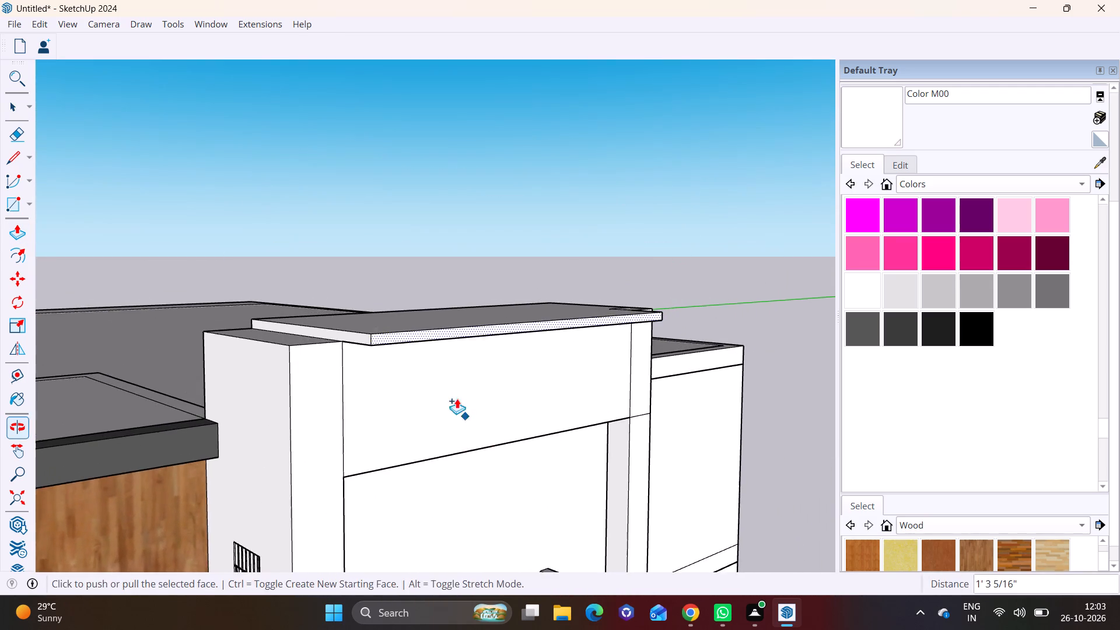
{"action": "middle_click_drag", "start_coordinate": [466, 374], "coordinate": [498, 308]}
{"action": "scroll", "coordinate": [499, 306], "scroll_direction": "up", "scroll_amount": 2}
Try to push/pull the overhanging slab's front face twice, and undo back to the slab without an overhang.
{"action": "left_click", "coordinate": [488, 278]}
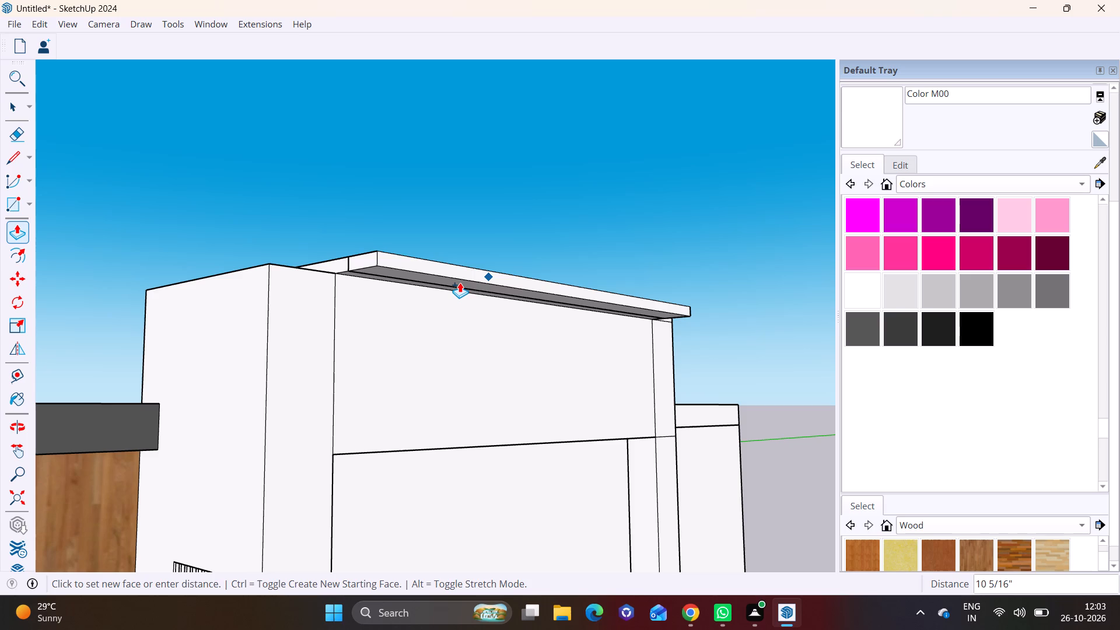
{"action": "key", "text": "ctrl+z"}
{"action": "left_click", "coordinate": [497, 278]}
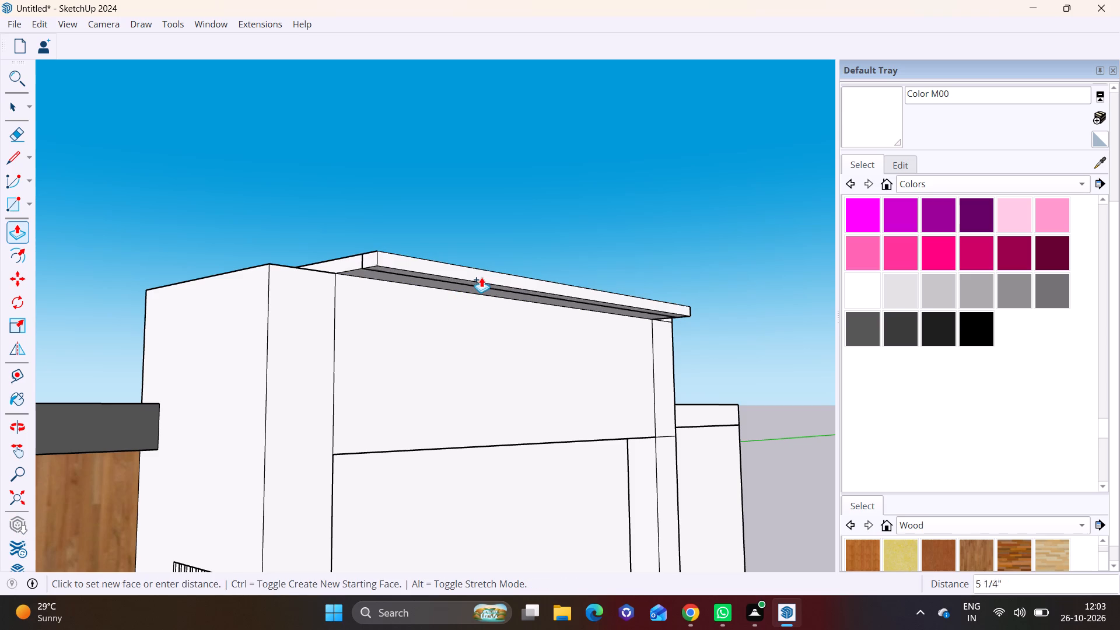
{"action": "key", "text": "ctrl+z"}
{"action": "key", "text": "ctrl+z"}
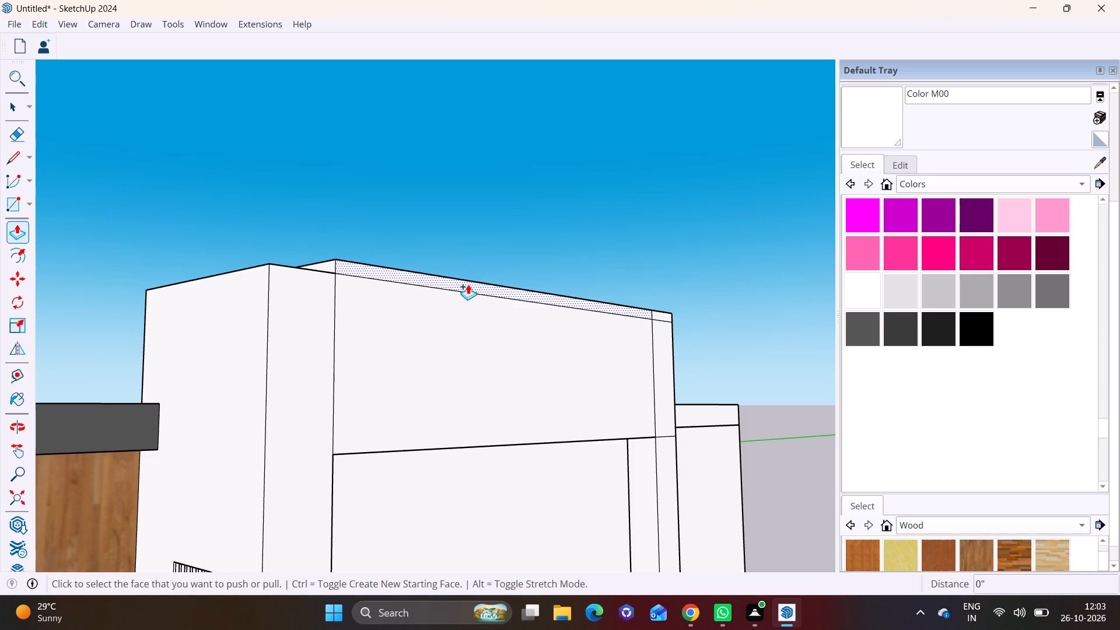
Pull the roof slab's front face outward about 3 13/16" and repeat the same offset on the corner post's edge.
{"action": "left_click", "coordinate": [468, 284]}
{"action": "left_click", "coordinate": [478, 282]}
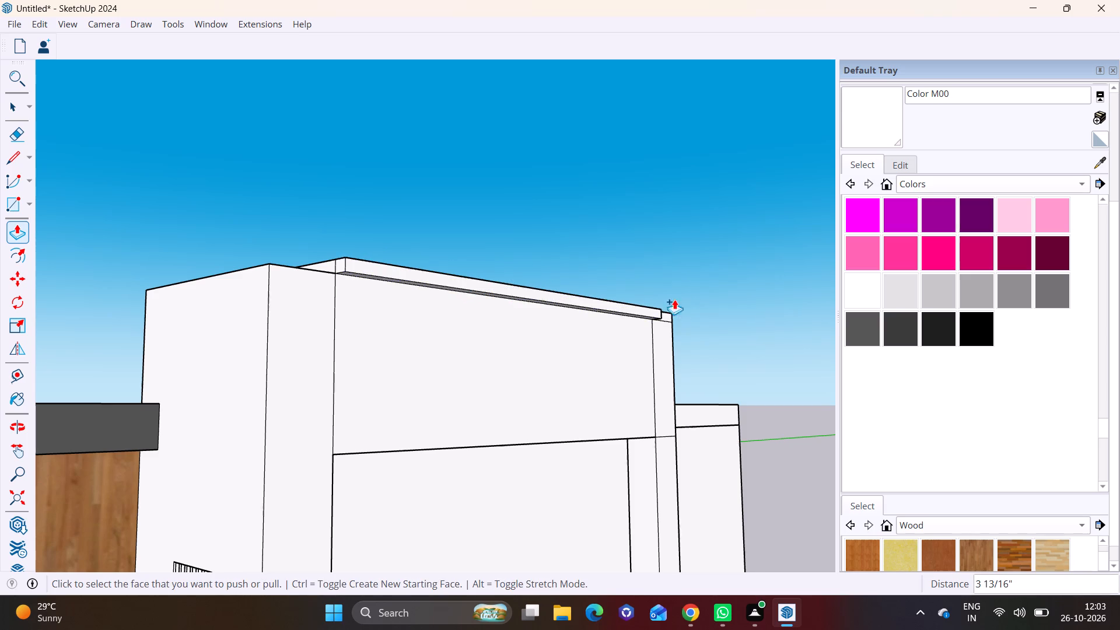
{"action": "scroll", "coordinate": [660, 323], "scroll_direction": "up", "scroll_amount": 6}
{"action": "double_click", "coordinate": [669, 310]}
{"action": "scroll", "coordinate": [570, 345], "scroll_direction": "down", "scroll_amount": 4}
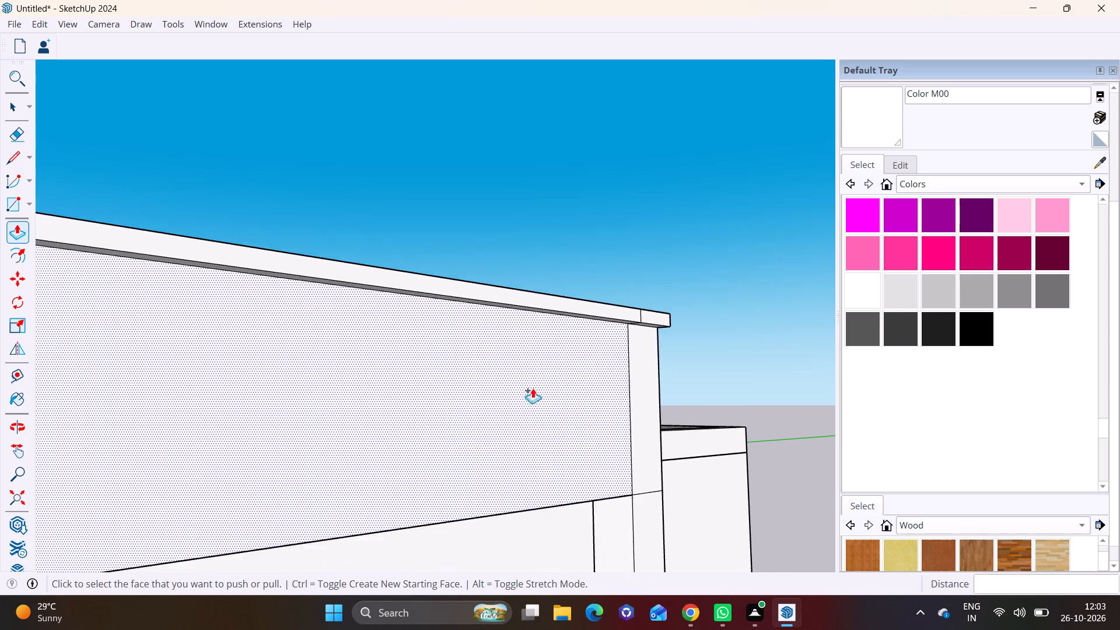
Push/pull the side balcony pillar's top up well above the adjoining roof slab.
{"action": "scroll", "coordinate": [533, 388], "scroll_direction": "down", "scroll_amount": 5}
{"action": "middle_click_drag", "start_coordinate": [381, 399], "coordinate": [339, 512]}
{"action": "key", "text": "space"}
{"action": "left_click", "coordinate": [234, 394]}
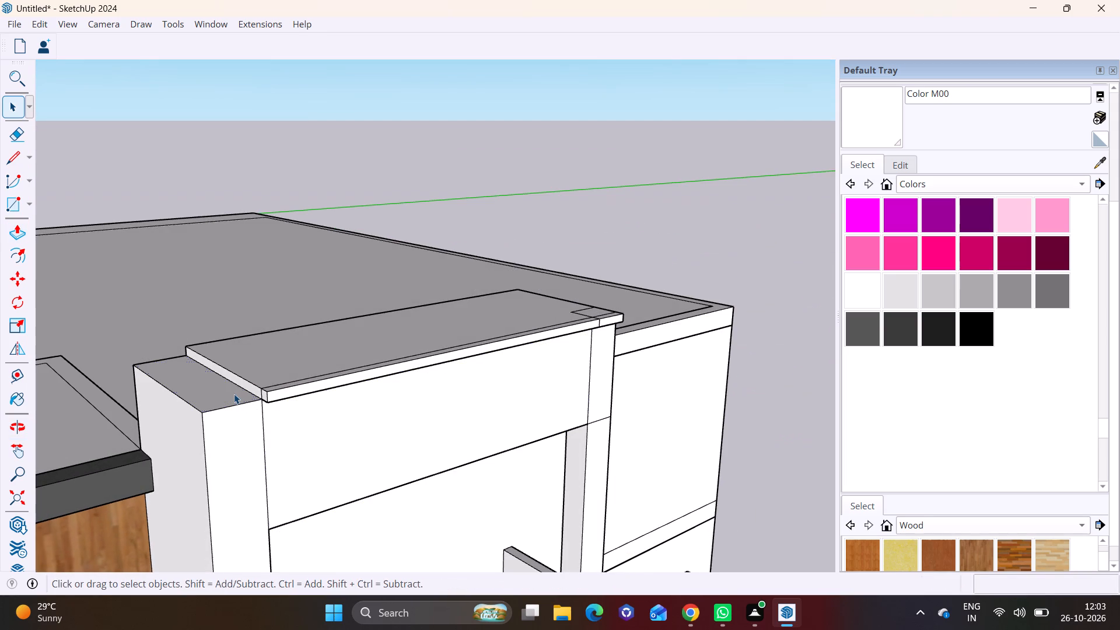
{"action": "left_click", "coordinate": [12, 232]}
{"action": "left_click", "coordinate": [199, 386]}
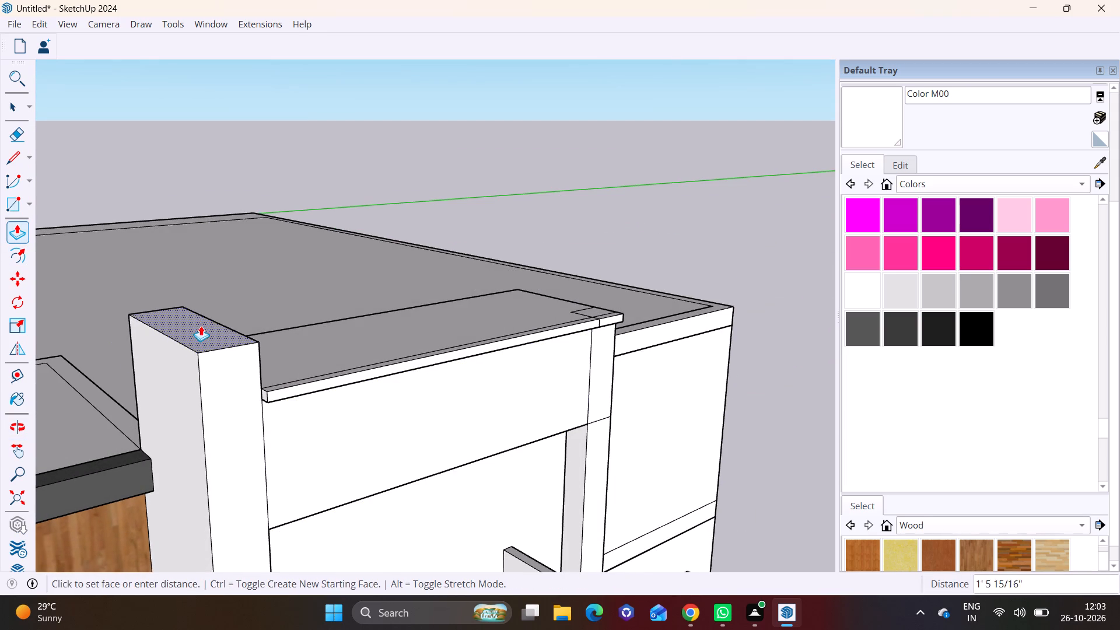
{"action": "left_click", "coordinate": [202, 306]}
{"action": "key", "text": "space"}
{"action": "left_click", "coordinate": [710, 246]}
Push the pillar's top down about 1' 10 5/8", flush with the side balcony's roof slab.
{"action": "middle_click_drag", "start_coordinate": [453, 344], "coordinate": [424, 251]}
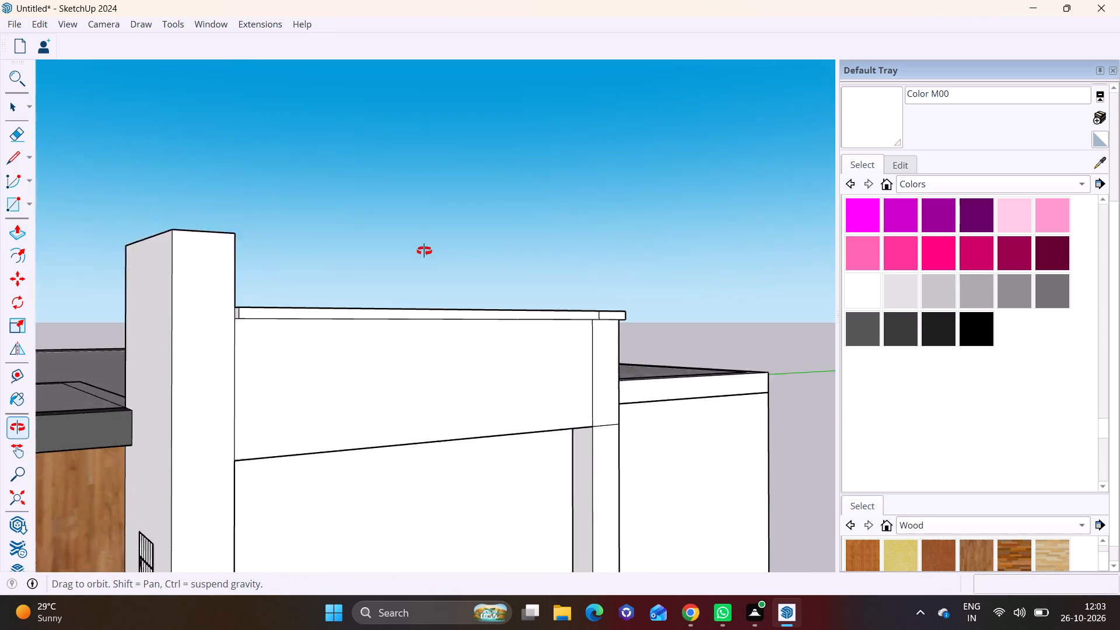
{"action": "middle_click_drag", "start_coordinate": [424, 251], "coordinate": [429, 235]}
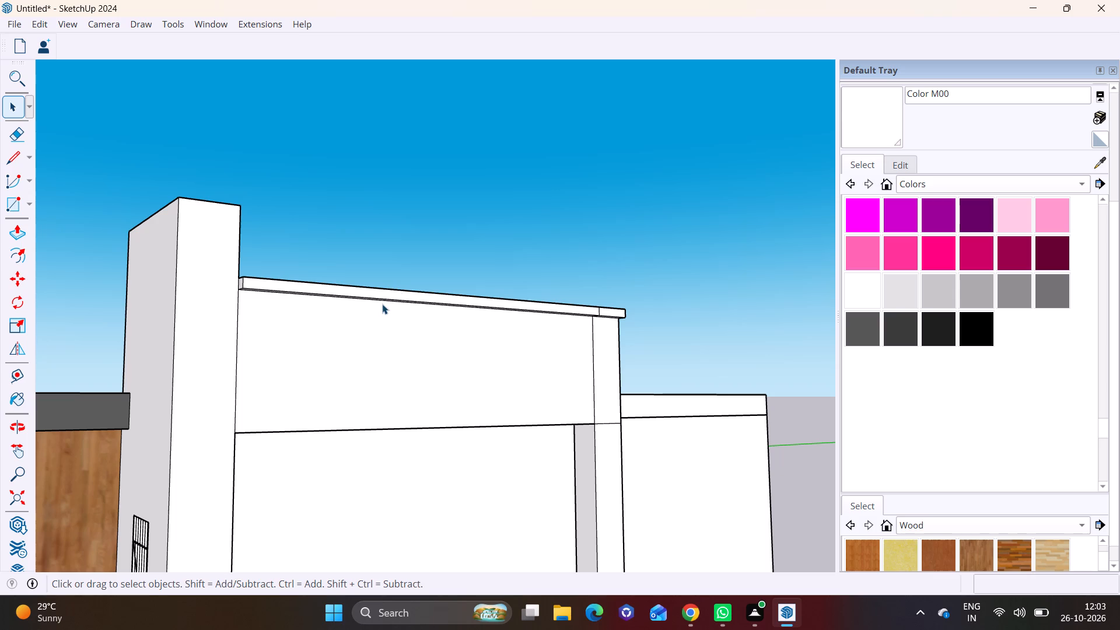
{"action": "scroll", "coordinate": [348, 288], "scroll_direction": "up", "scroll_amount": 2}
{"action": "middle_click_drag", "start_coordinate": [341, 318], "coordinate": [407, 440]}
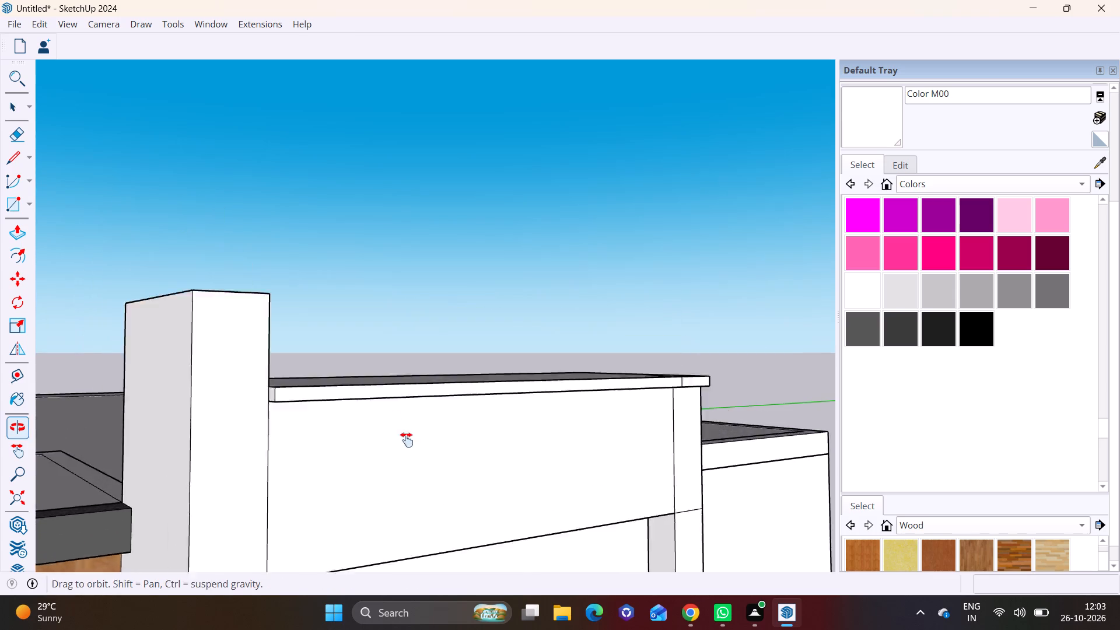
{"action": "middle_click_drag", "start_coordinate": [407, 440], "coordinate": [425, 459]}
{"action": "middle_click_drag", "start_coordinate": [352, 419], "coordinate": [305, 547]}
{"action": "left_click", "coordinate": [239, 415]}
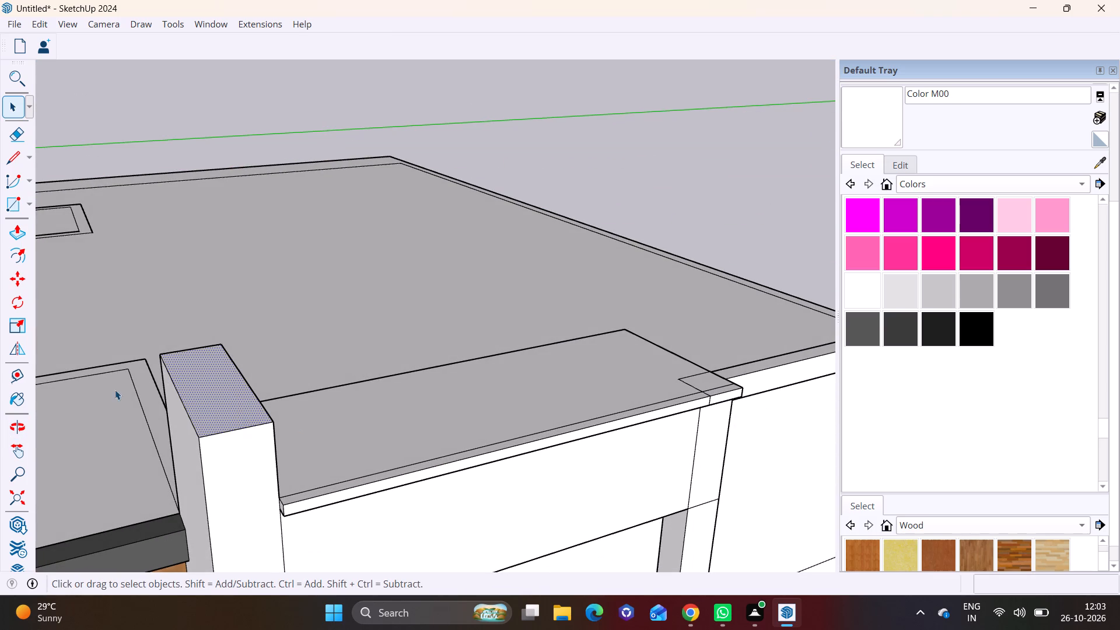
{"action": "left_click", "coordinate": [24, 233]}
{"action": "left_click", "coordinate": [226, 402]}
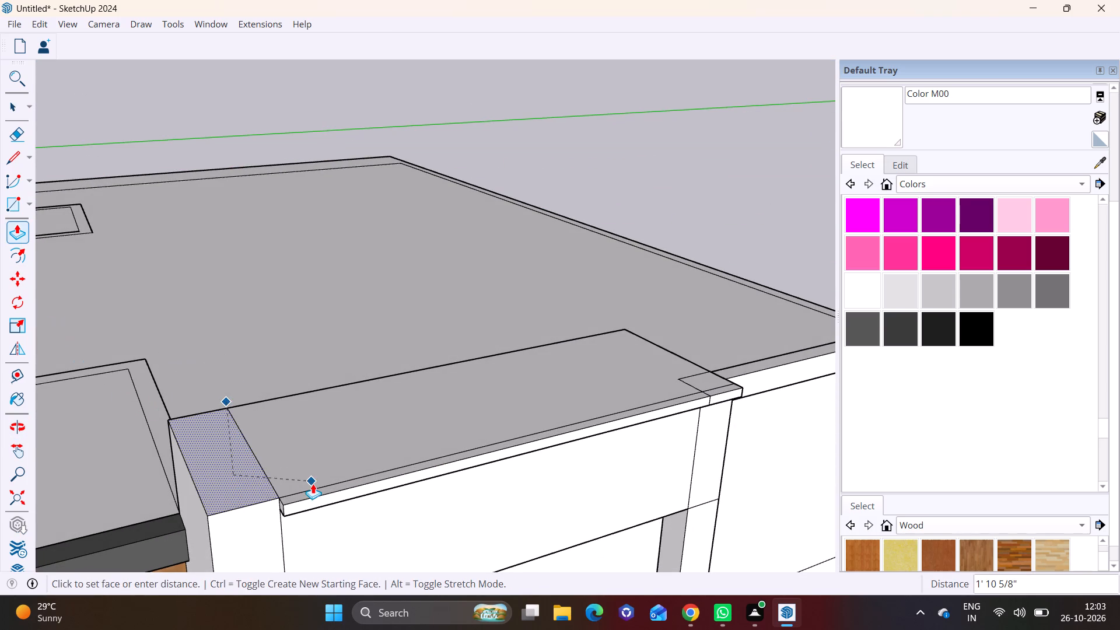
{"action": "left_click", "coordinate": [313, 492]}
{"action": "key", "text": "space"}
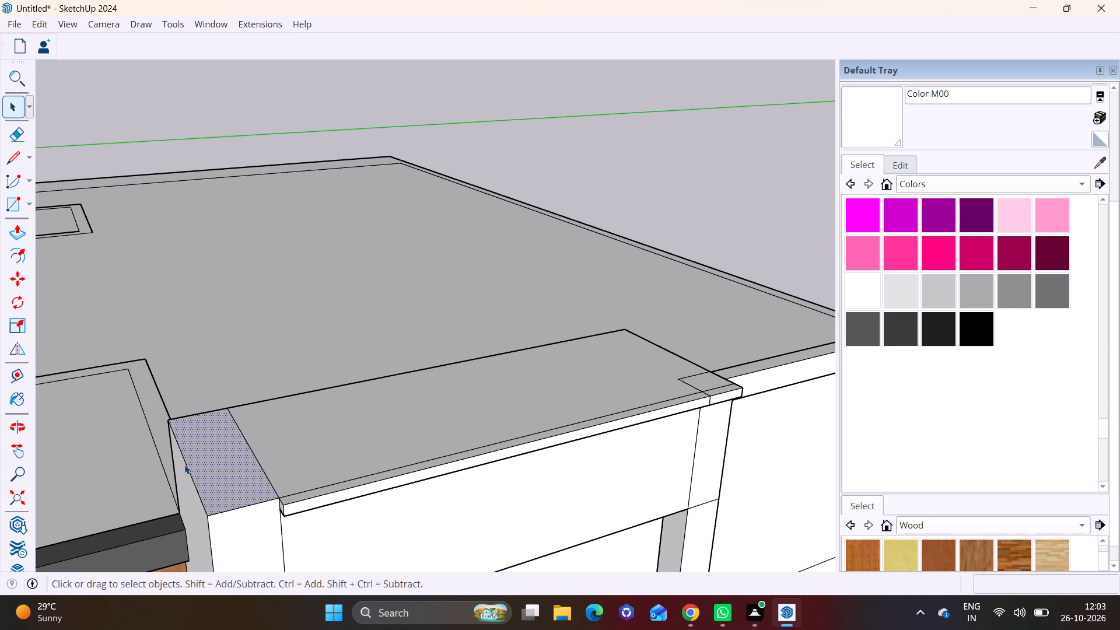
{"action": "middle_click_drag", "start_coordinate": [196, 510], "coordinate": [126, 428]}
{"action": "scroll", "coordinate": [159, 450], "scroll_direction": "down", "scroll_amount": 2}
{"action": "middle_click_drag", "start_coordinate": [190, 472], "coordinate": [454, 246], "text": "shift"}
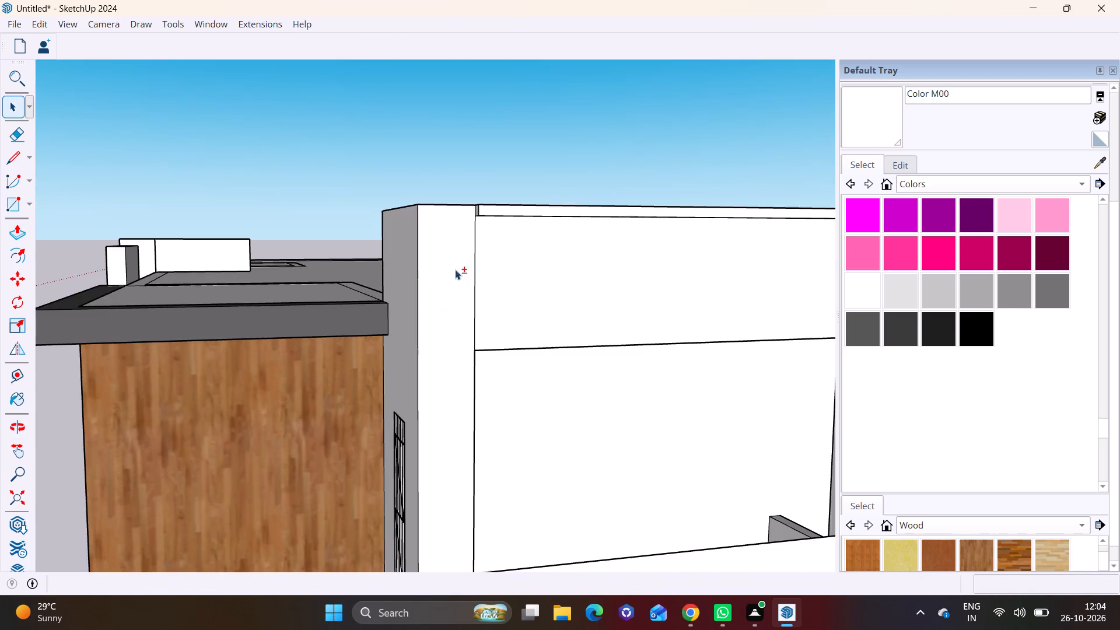
Push/pull the side balcony pillar's front face outward about 3 15/16", flush with the roof slab's overhanging edge.
{"action": "middle_click_drag", "start_coordinate": [505, 388], "coordinate": [324, 429]}
{"action": "left_click", "coordinate": [156, 375]}
{"action": "scroll", "coordinate": [73, 309], "scroll_direction": "up", "scroll_amount": 5}
{"action": "left_click", "coordinate": [11, 225]}
{"action": "left_click", "coordinate": [218, 314]}
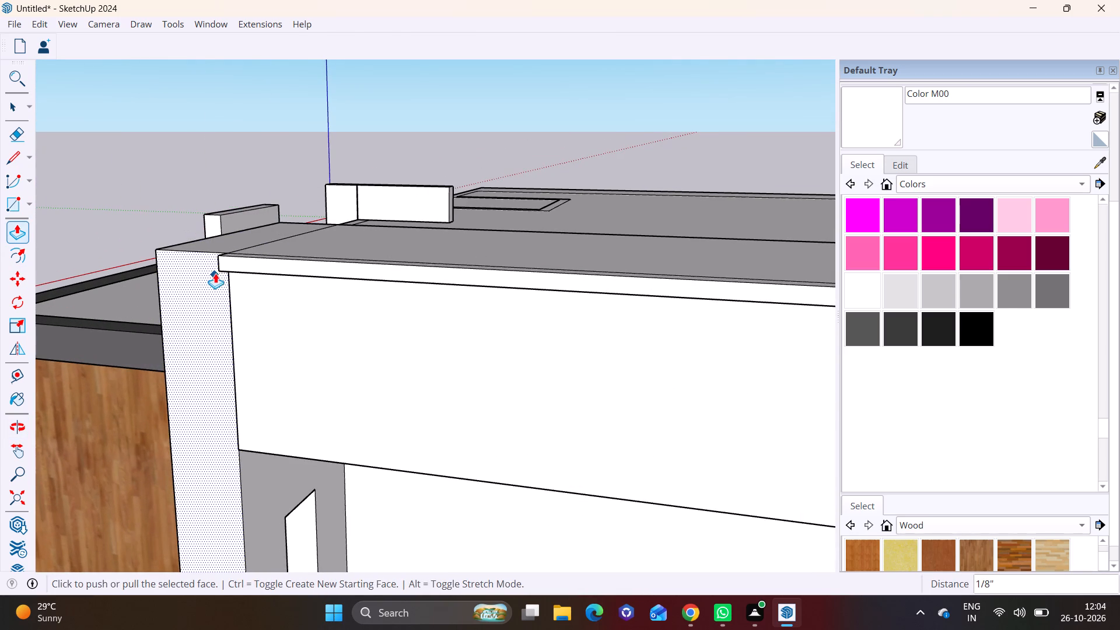
{"action": "left_click", "coordinate": [213, 313]}
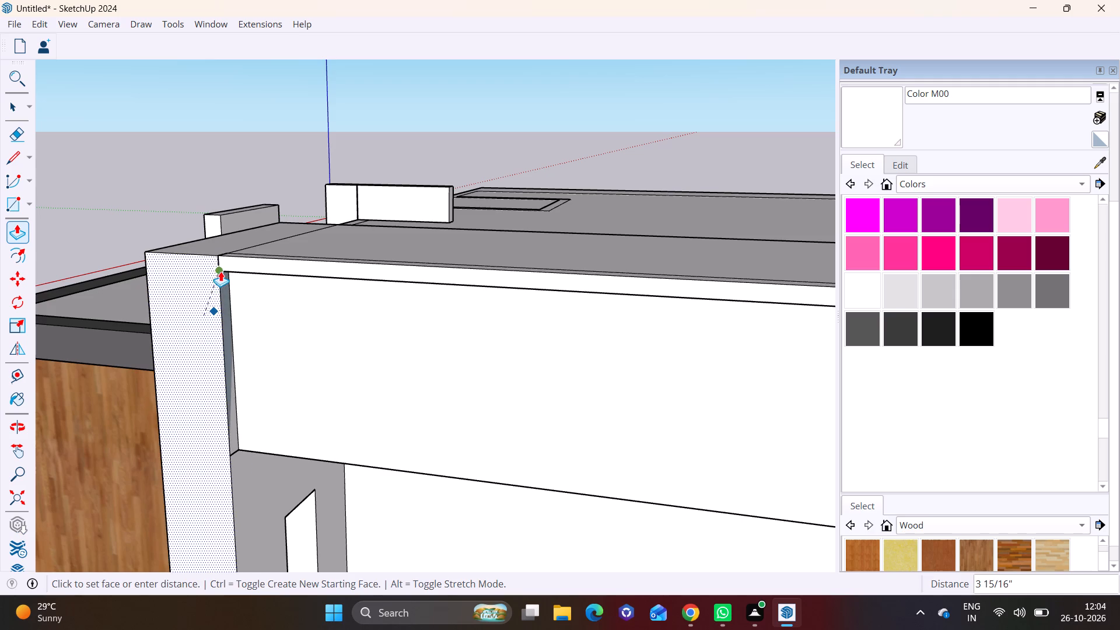
{"action": "left_click", "coordinate": [220, 271]}
{"action": "key", "text": "space"}
{"action": "left_click", "coordinate": [108, 213]}
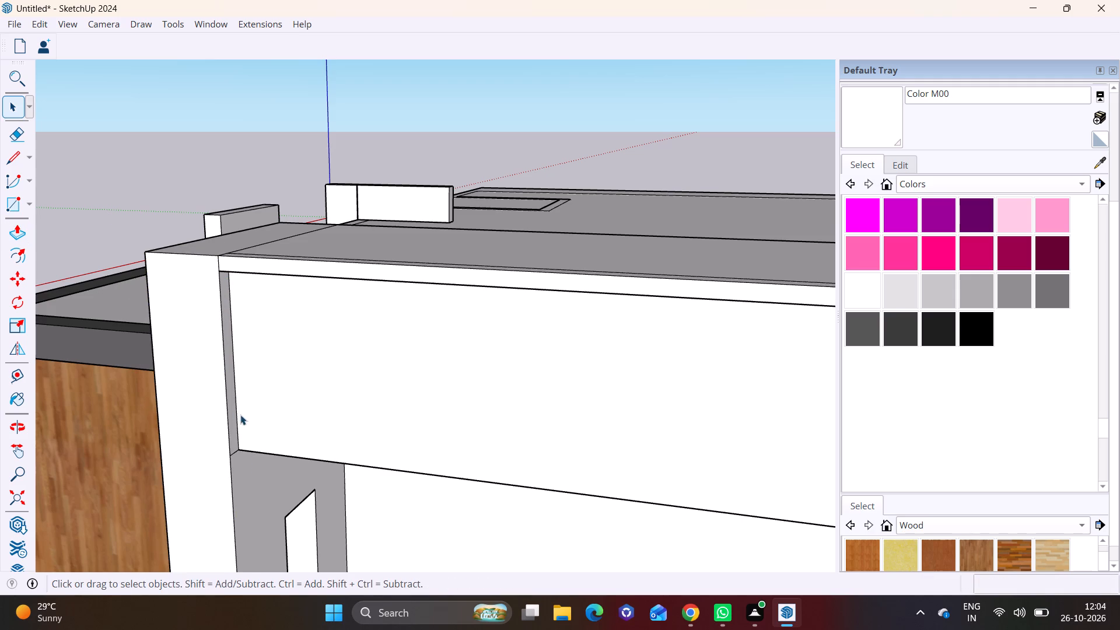
Delete the short leftover edge on the pillar's inner side at the lower corner of the roof band.
{"action": "scroll", "coordinate": [240, 415], "scroll_direction": "up", "scroll_amount": 6}
{"action": "left_click", "coordinate": [233, 465]}
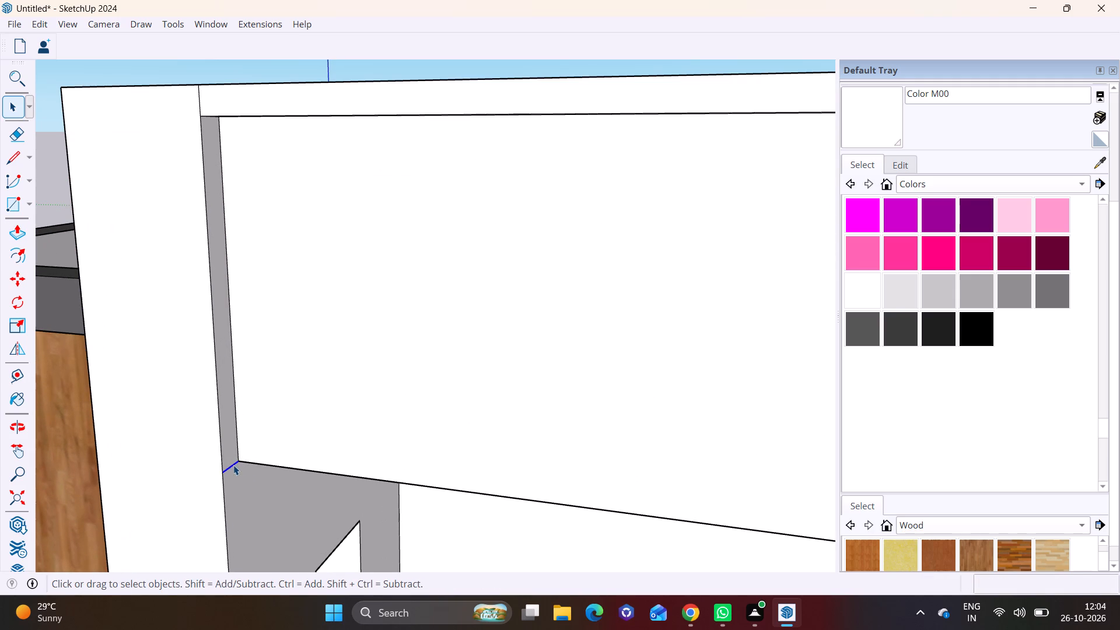
{"action": "key", "text": "Delete"}
Examine the raised balcony roof and pillars from the building's front and side facades.
{"action": "scroll", "coordinate": [233, 465], "scroll_direction": "down", "scroll_amount": 19}
{"action": "middle_click_drag", "start_coordinate": [232, 478], "coordinate": [302, 474]}
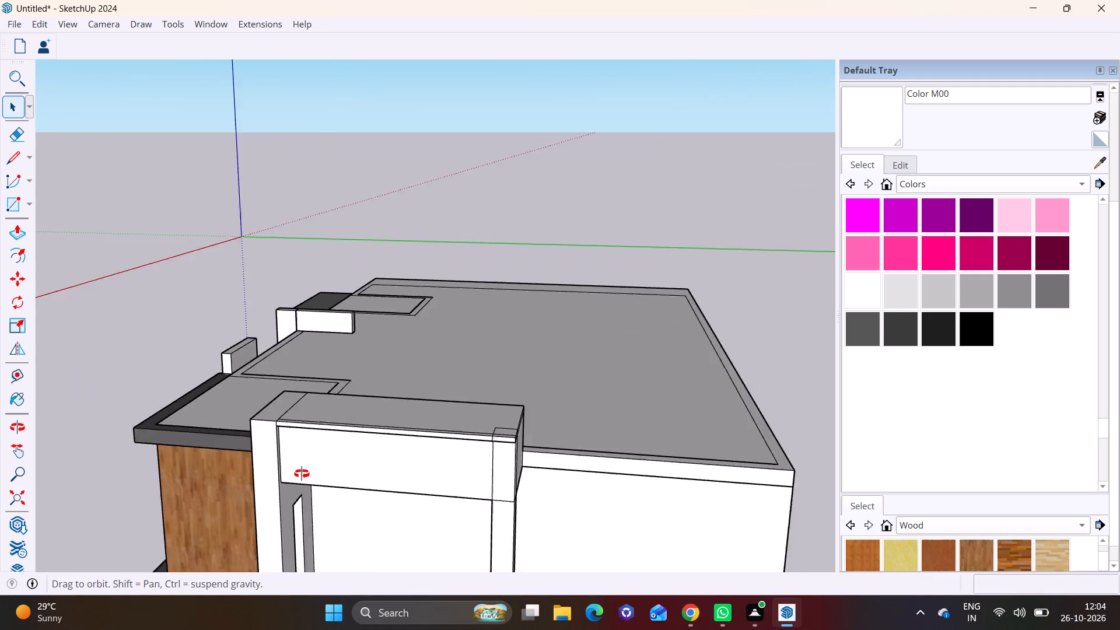
{"action": "middle_click_drag", "start_coordinate": [302, 474], "coordinate": [426, 324]}
{"action": "scroll", "coordinate": [411, 378], "scroll_direction": "down", "scroll_amount": 5}
{"action": "middle_click_drag", "start_coordinate": [409, 407], "coordinate": [385, 405], "text": "shift"}
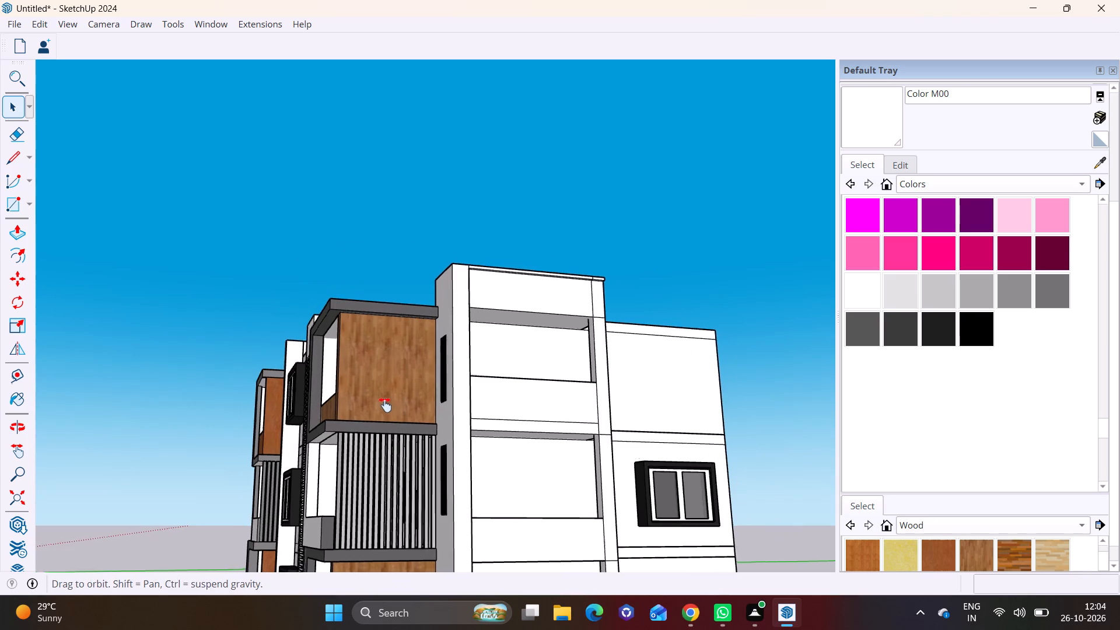
{"action": "middle_click_drag", "start_coordinate": [385, 405], "coordinate": [262, 306], "text": "shift"}
{"action": "middle_click_drag", "start_coordinate": [317, 407], "coordinate": [530, 468]}
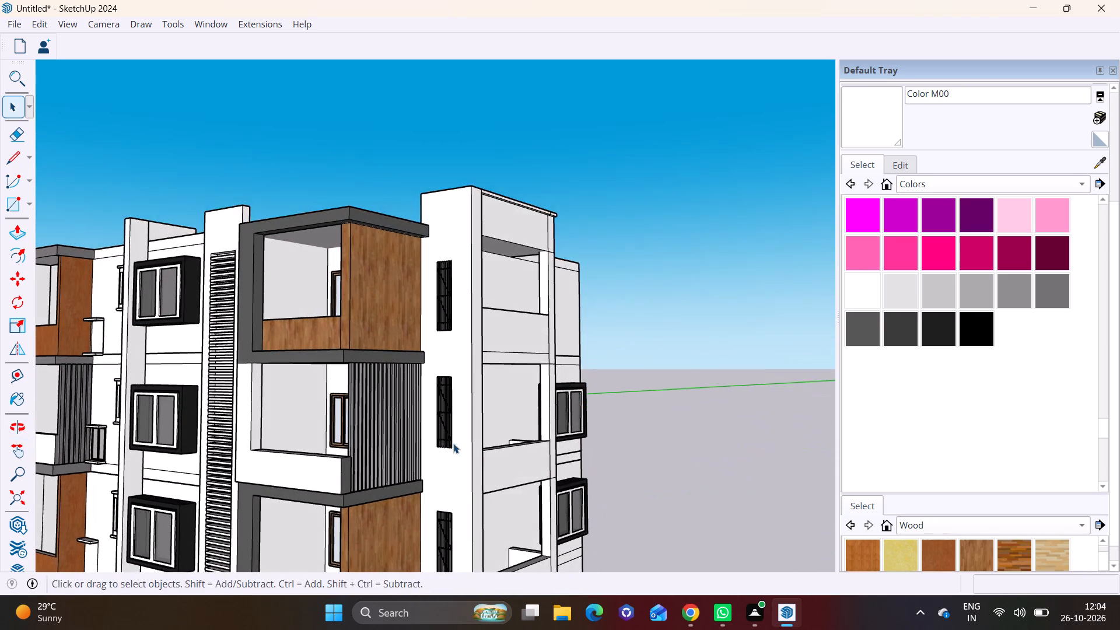
{"action": "middle_click_drag", "start_coordinate": [453, 443], "coordinate": [450, 360], "text": "shift"}
{"action": "middle_click_drag", "start_coordinate": [570, 356], "coordinate": [442, 267], "text": "shift"}
{"action": "middle_click_drag", "start_coordinate": [453, 311], "coordinate": [235, 352]}
{"action": "middle_click_drag", "start_coordinate": [492, 336], "coordinate": [381, 539], "text": "shift"}
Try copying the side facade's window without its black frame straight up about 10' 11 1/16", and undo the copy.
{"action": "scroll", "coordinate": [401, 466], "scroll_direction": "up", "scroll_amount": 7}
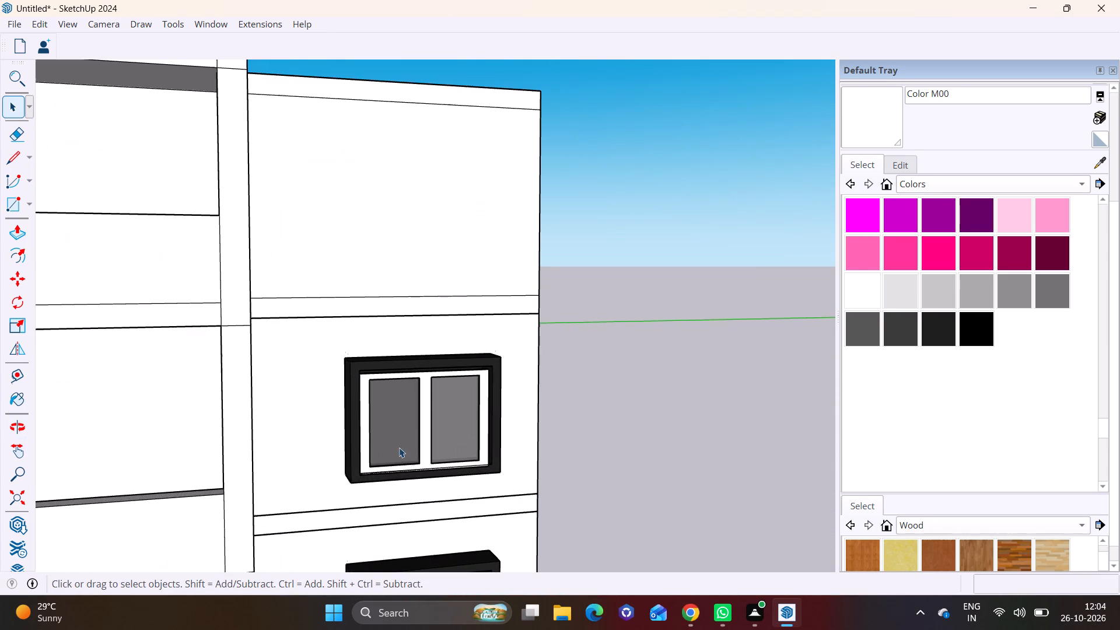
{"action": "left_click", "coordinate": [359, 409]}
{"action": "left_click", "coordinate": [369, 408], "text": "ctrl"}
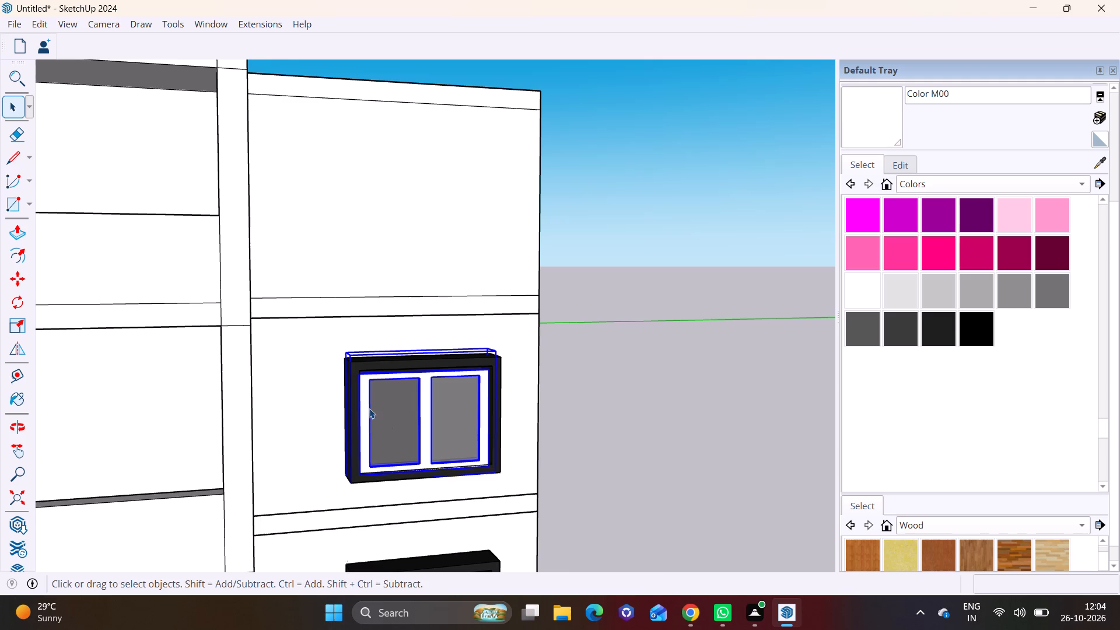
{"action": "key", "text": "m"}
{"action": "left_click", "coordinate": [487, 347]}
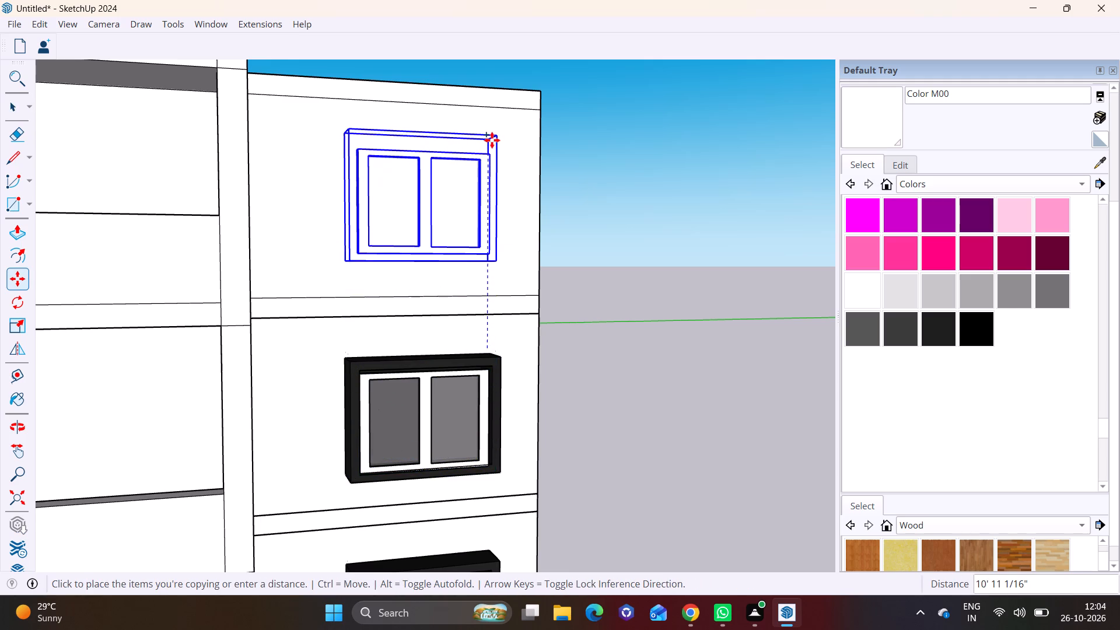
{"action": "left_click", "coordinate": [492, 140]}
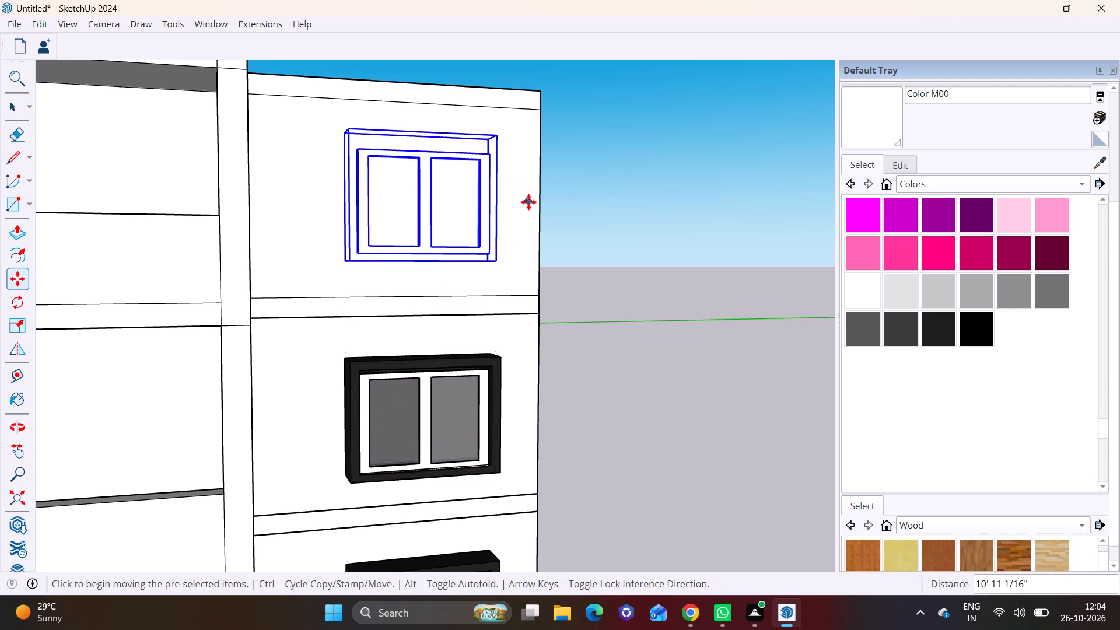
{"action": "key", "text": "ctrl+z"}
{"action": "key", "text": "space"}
Copy the side facade's window together with its black frame about 10' 9 1/4" up onto the blank top-floor wall.
{"action": "left_click", "coordinate": [446, 366]}
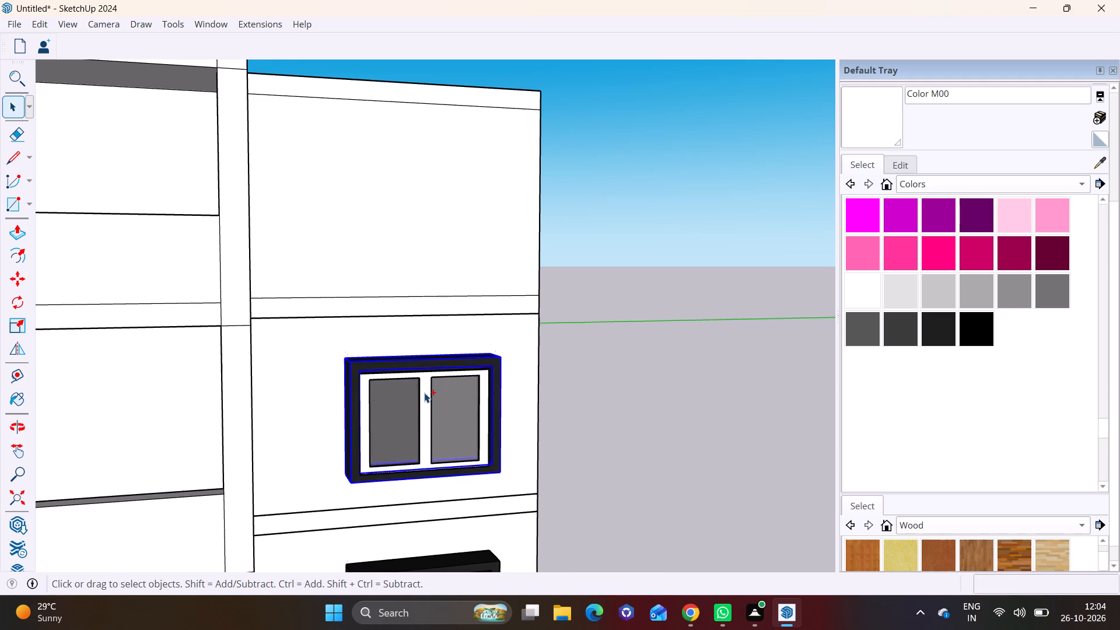
{"action": "left_click", "coordinate": [424, 393], "text": "ctrl"}
{"action": "key", "text": "m"}
{"action": "left_click", "coordinate": [488, 346]}
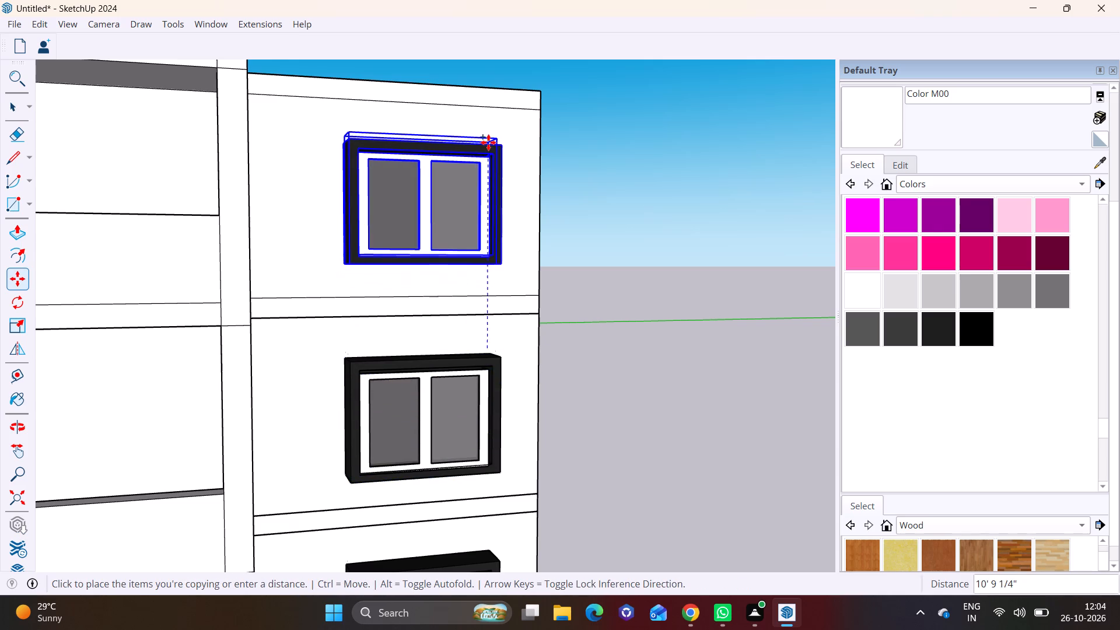
{"action": "left_click", "coordinate": [488, 142]}
{"action": "key", "text": "space"}
{"action": "left_click", "coordinate": [664, 365]}
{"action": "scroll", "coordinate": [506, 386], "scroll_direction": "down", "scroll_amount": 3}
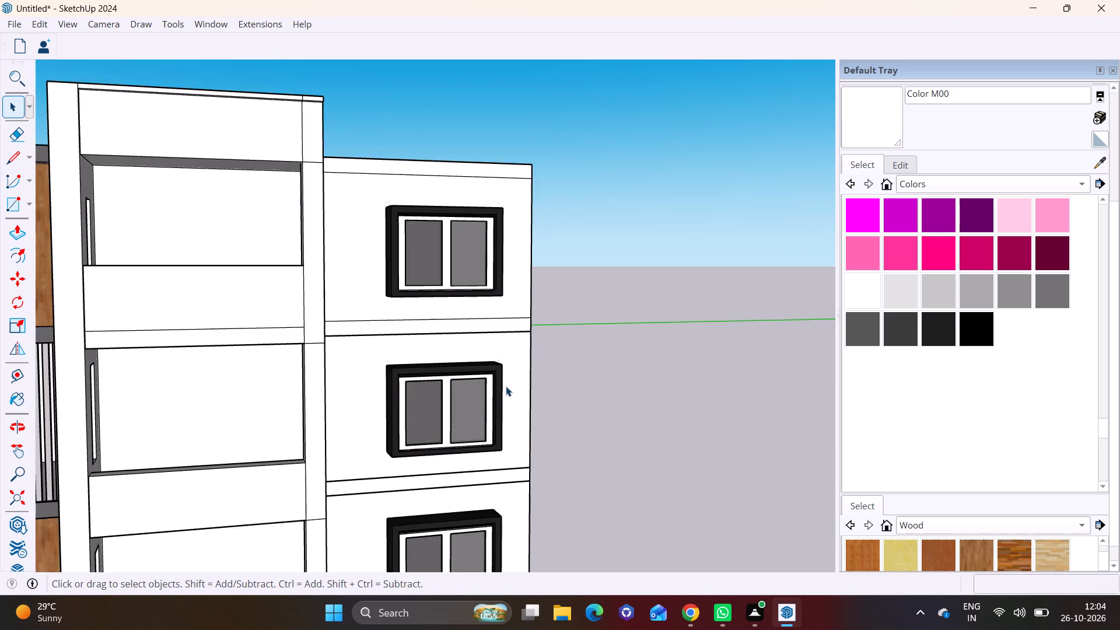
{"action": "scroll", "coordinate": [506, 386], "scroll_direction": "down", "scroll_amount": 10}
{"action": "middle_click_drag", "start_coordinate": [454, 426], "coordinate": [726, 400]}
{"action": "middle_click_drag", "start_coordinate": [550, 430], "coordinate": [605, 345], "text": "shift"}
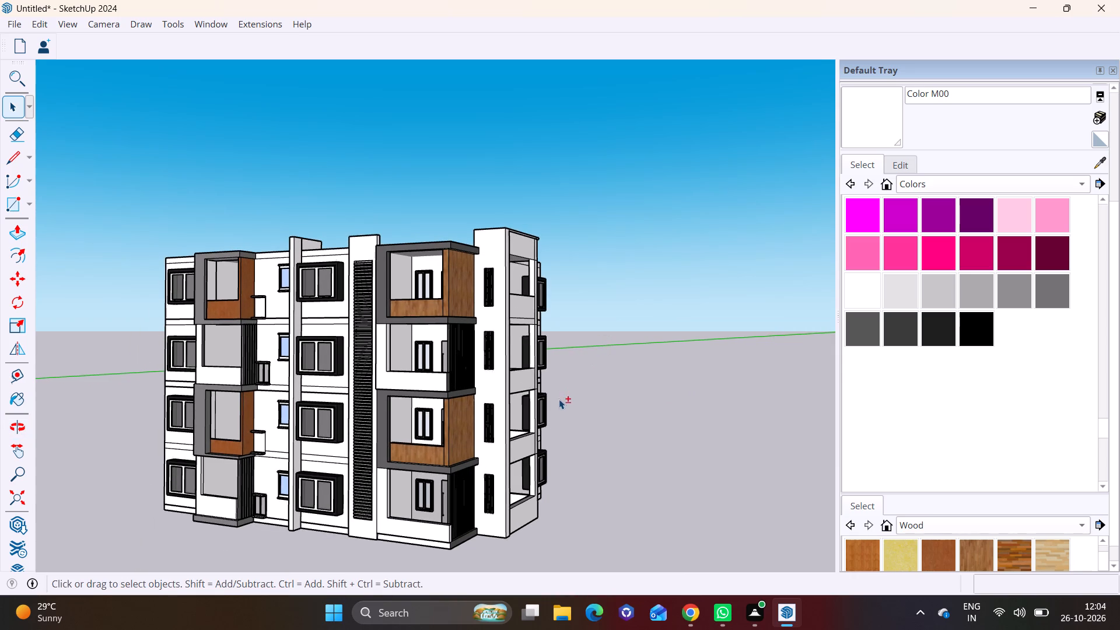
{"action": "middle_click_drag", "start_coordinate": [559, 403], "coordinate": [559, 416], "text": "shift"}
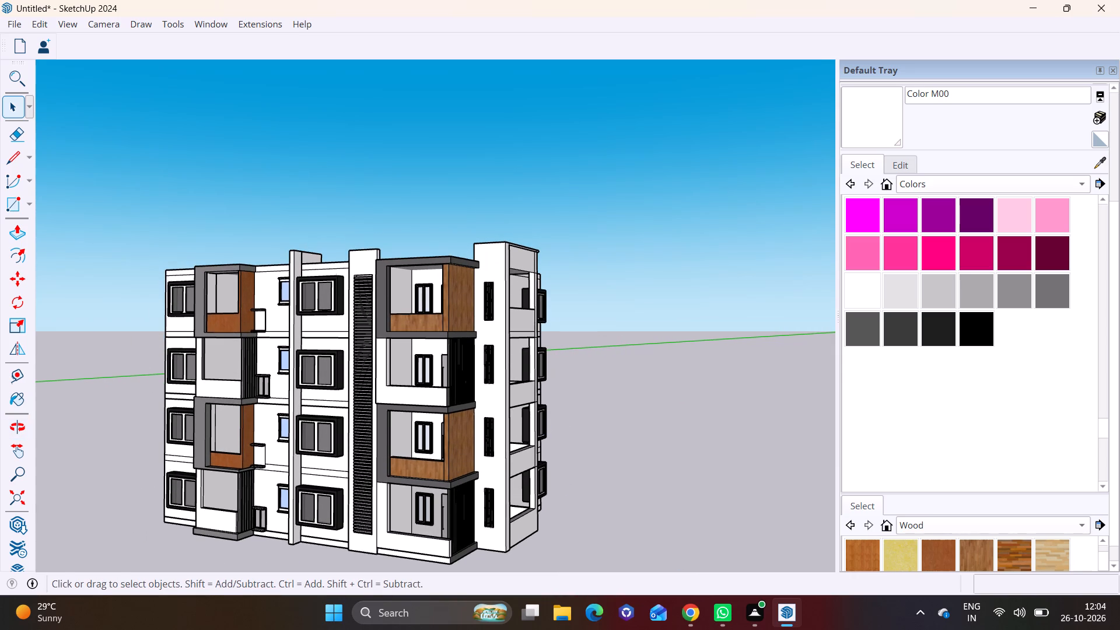
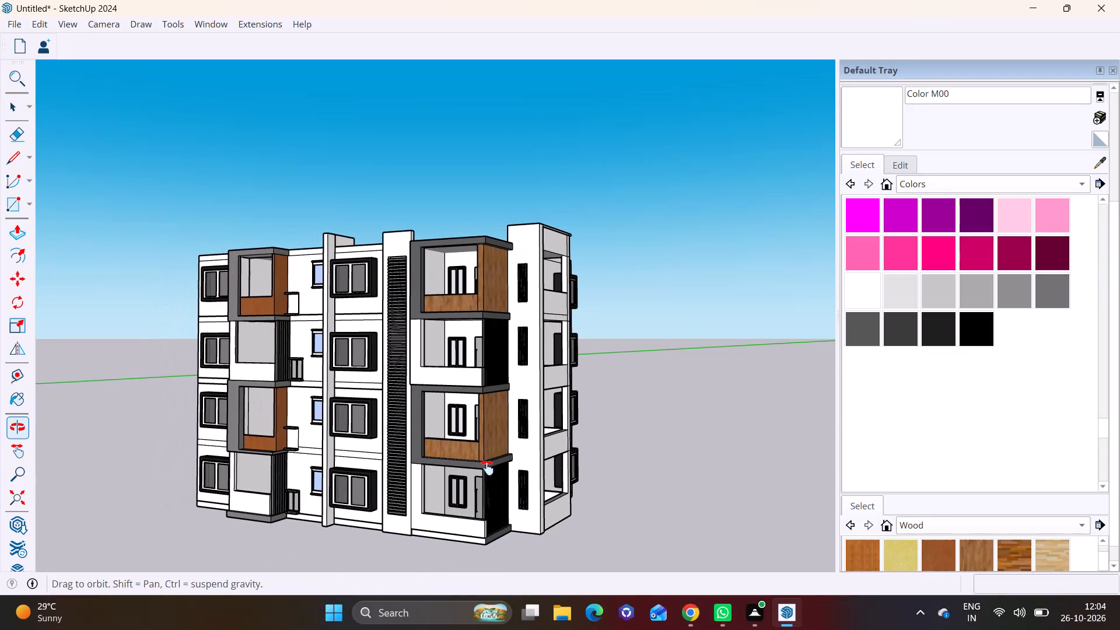
Examine the wood-clad and white balconies and the windows across the building's front facade.
{"action": "scroll", "coordinate": [281, 487], "scroll_direction": "up", "scroll_amount": 7}
{"action": "middle_click_drag", "start_coordinate": [255, 492], "coordinate": [247, 489]}
{"action": "scroll", "coordinate": [253, 492], "scroll_direction": "up", "scroll_amount": 1}
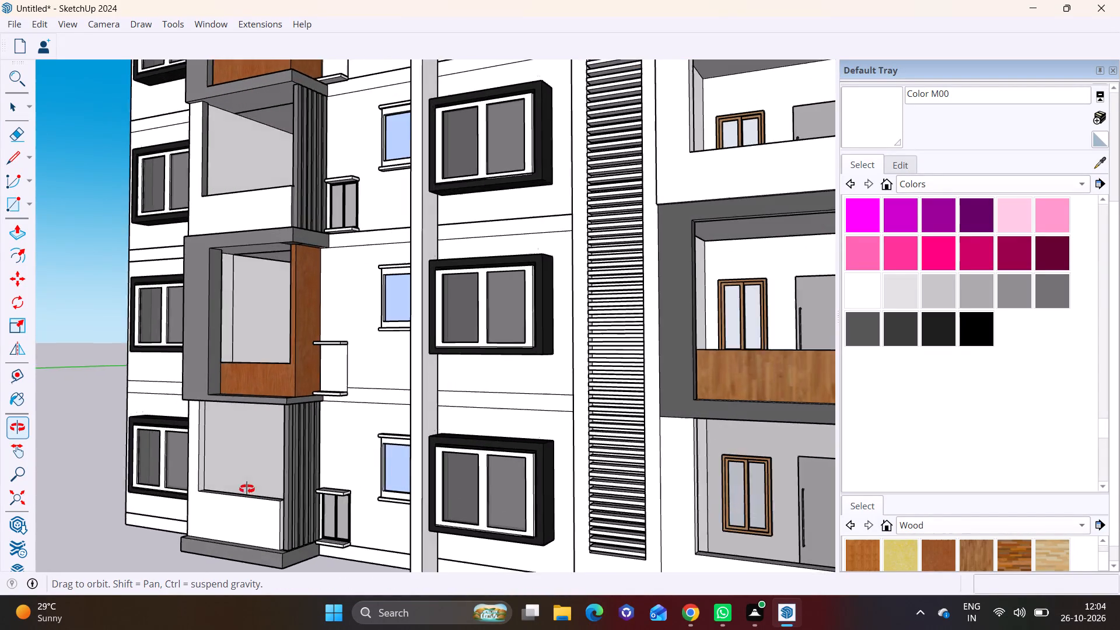
{"action": "middle_click_drag", "start_coordinate": [247, 489], "coordinate": [295, 506]}
{"action": "scroll", "coordinate": [295, 506], "scroll_direction": "down", "scroll_amount": 1}
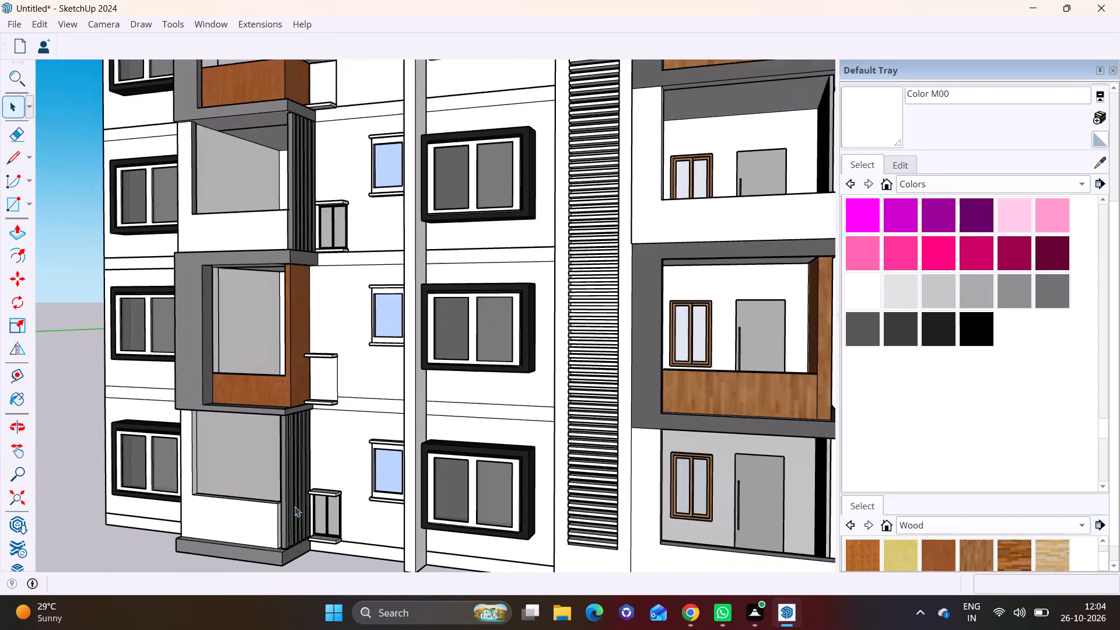
{"action": "scroll", "coordinate": [295, 506], "scroll_direction": "down", "scroll_amount": 7}
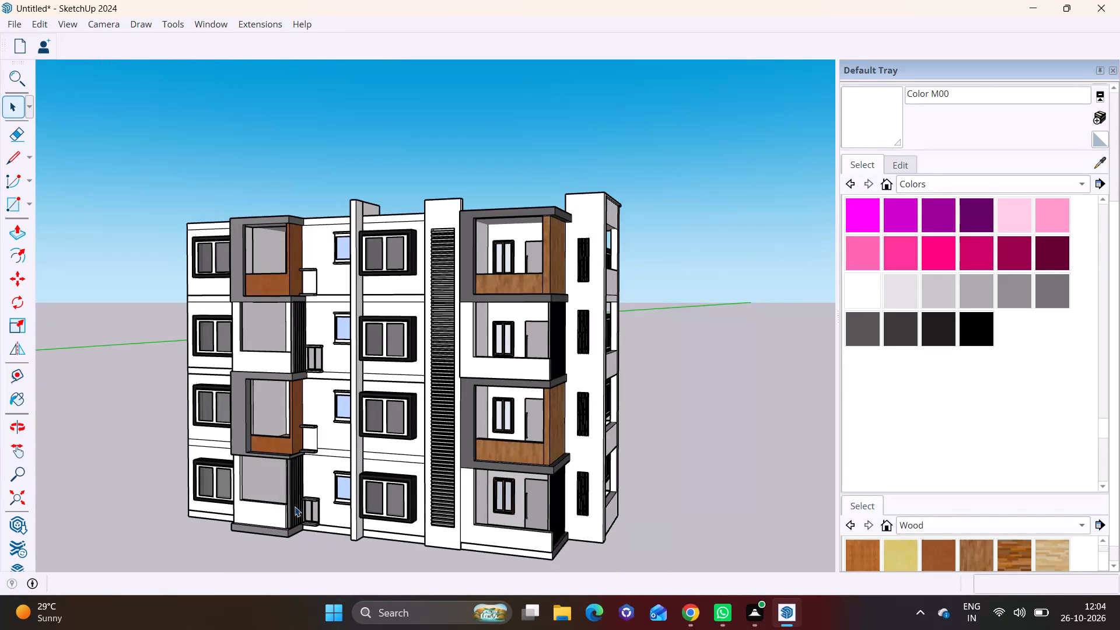
{"action": "scroll", "coordinate": [285, 494], "scroll_direction": "down", "scroll_amount": 1}
{"action": "middle_click_drag", "start_coordinate": [282, 484], "coordinate": [278, 489]}
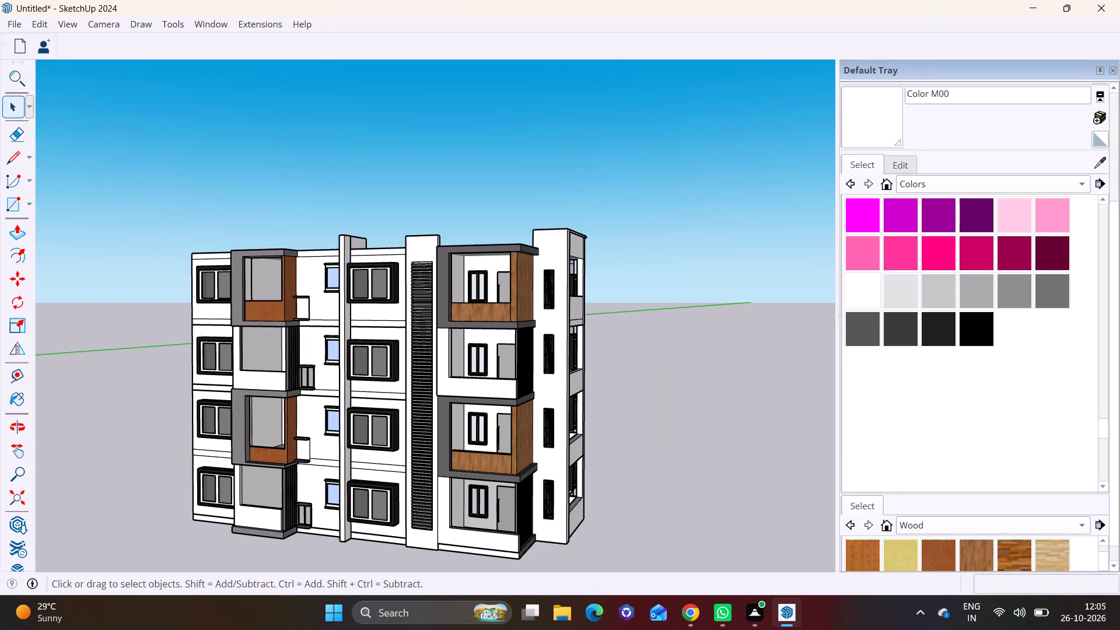
Search the 3D Warehouse models for GLASS.
{"action": "left_click", "coordinate": [216, 29]}
{"action": "left_click", "coordinate": [243, 134]}
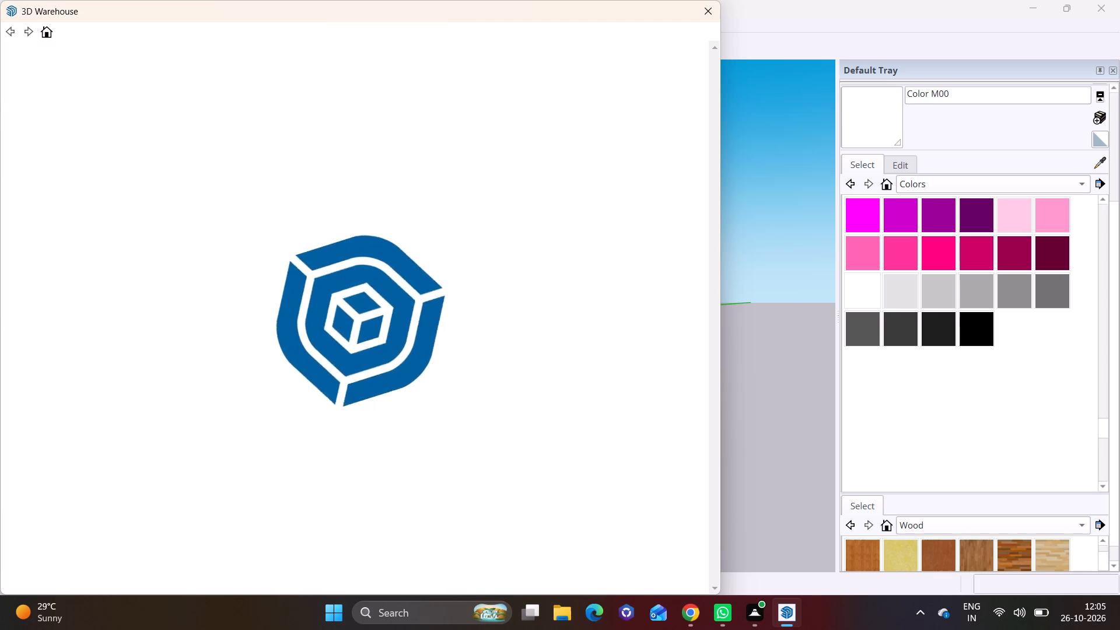
{"action": "left_click", "coordinate": [239, 64]}
{"action": "key", "text": "BackSpace"}
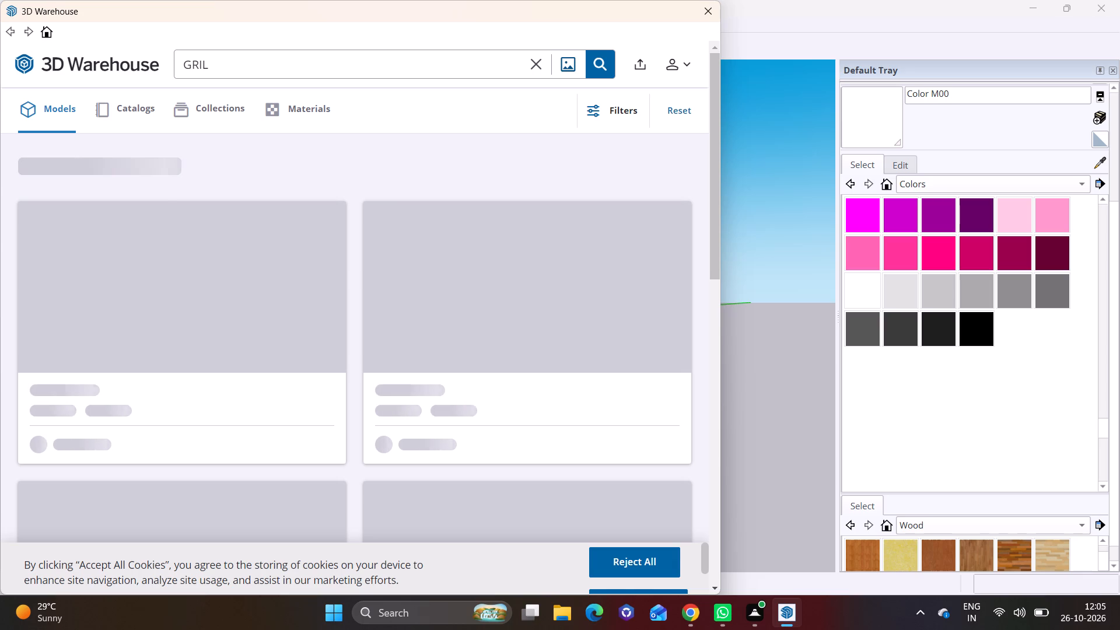
{"action": "key", "text": "BackSpace"}
{"action": "key", "text": "BackSpace"}
{"action": "key", "text": "BackSpace"}
{"action": "type", "text": "LA"}
{"action": "type", "text": "SS"}
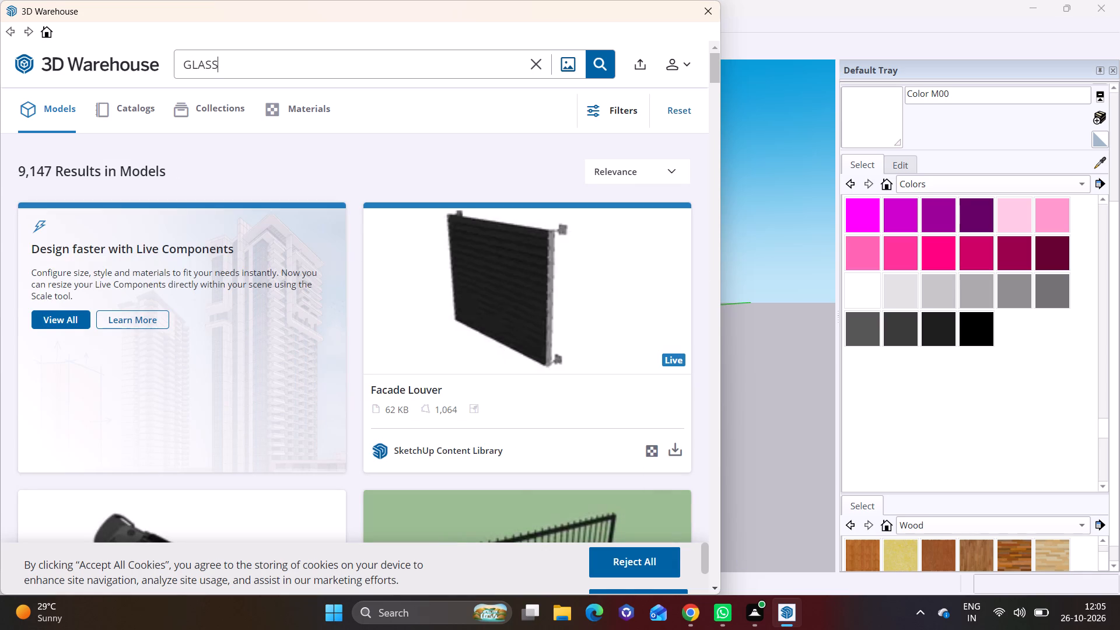
{"action": "left_click", "coordinate": [712, 586]}
{"action": "left_click", "coordinate": [712, 586]}
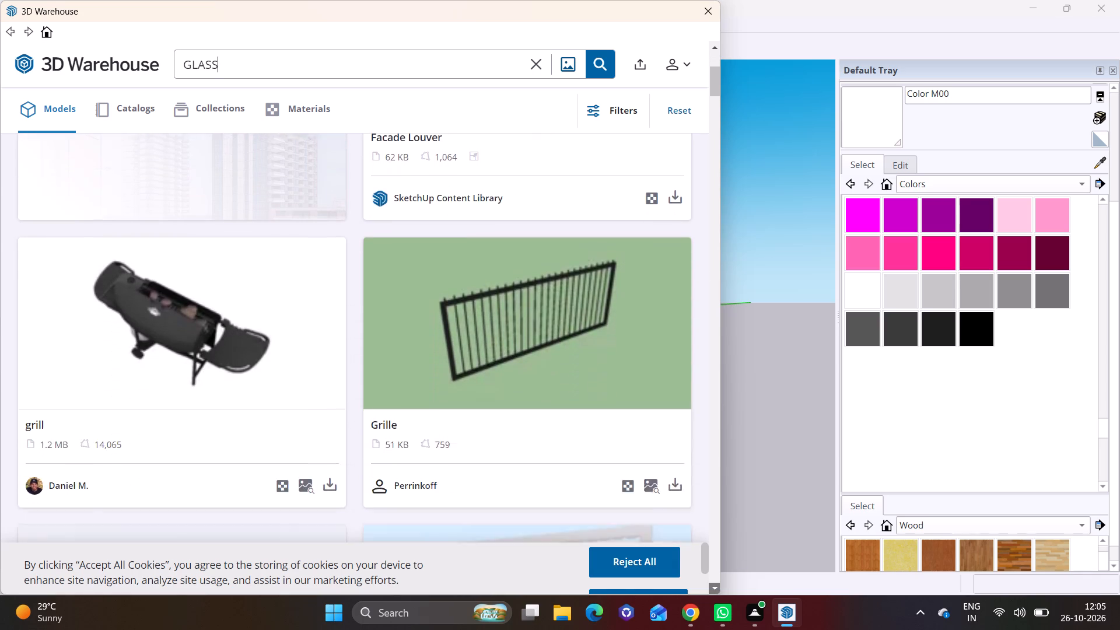
{"action": "left_click", "coordinate": [712, 586]}
{"action": "left_click", "coordinate": [593, 69]}
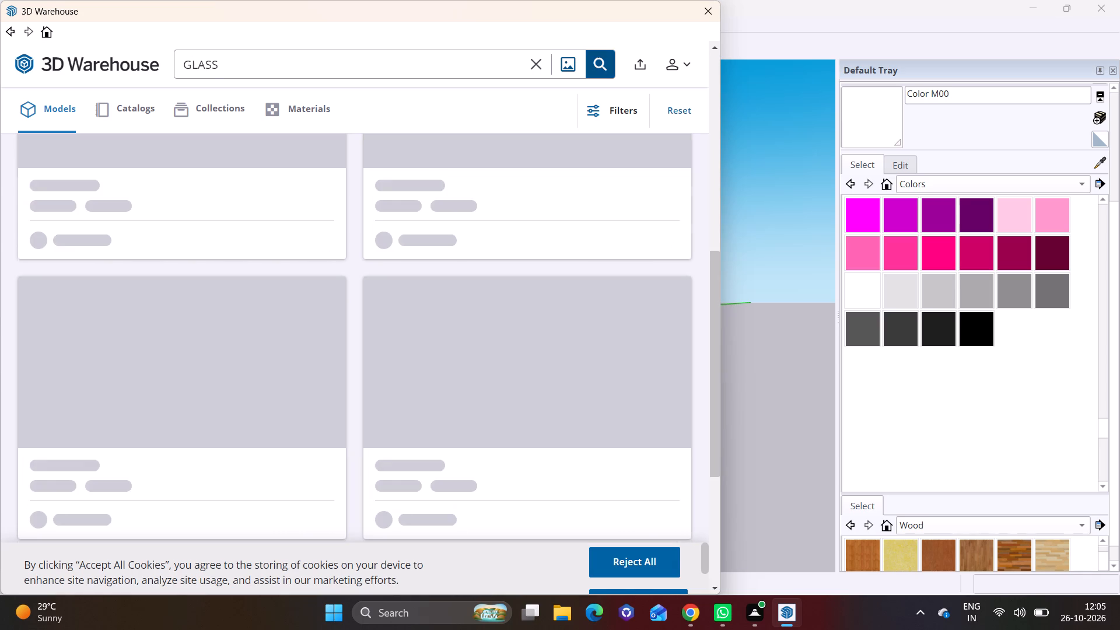
Look through the GLASS model results for a plain flat glass panel suited to the building.
{"action": "left_click", "coordinate": [716, 587]}
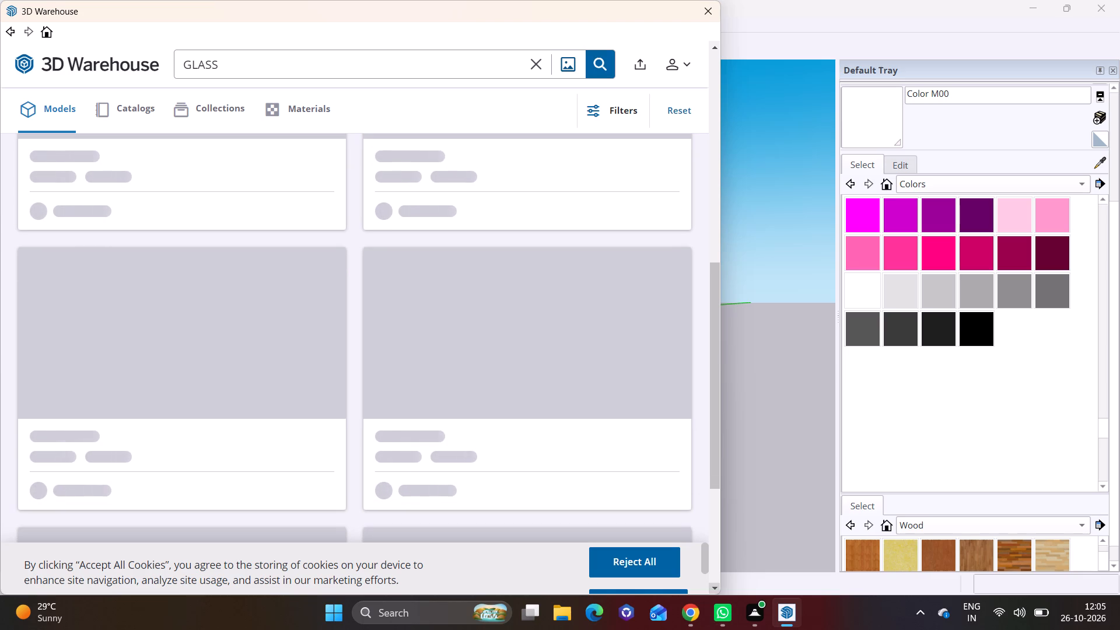
{"action": "left_click", "coordinate": [717, 580]}
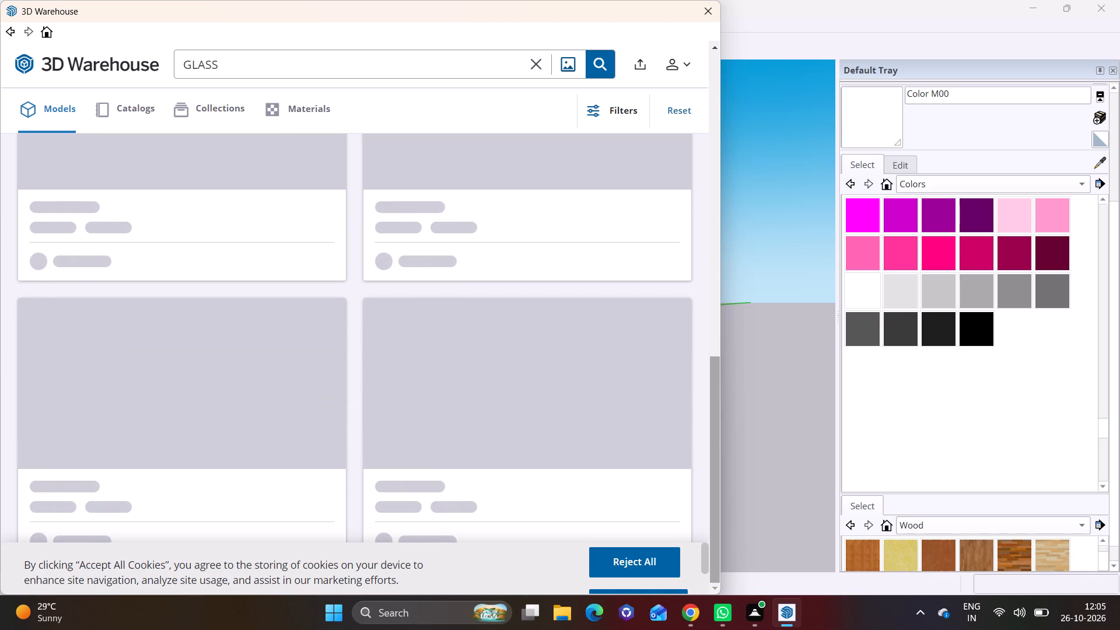
{"action": "left_click", "coordinate": [716, 589]}
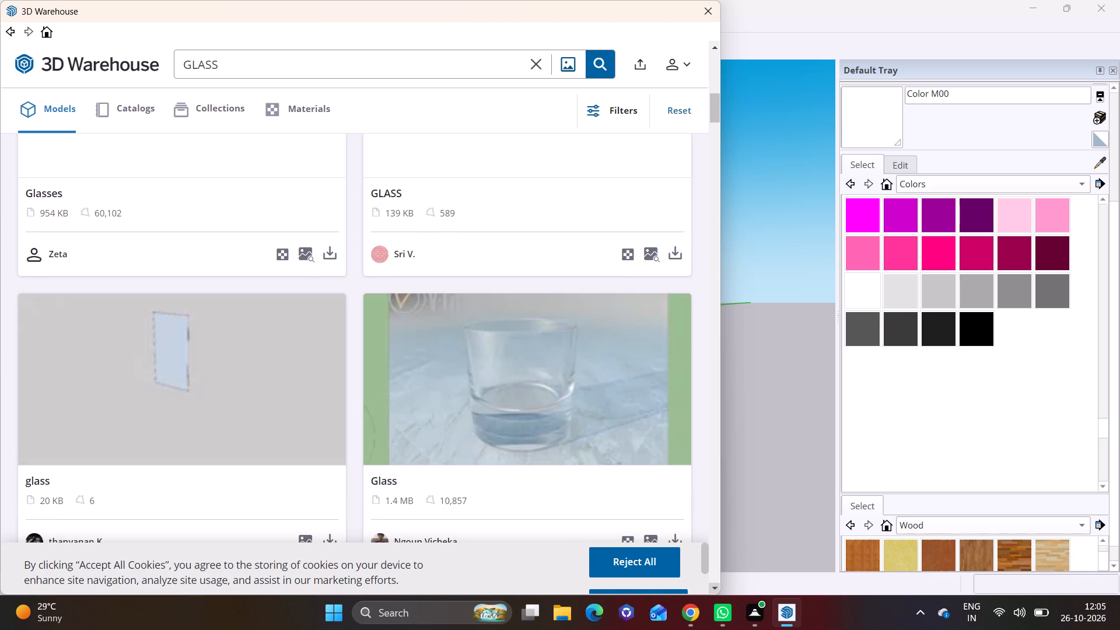
{"action": "left_click", "coordinate": [711, 43]}
{"action": "left_click", "coordinate": [711, 43]}
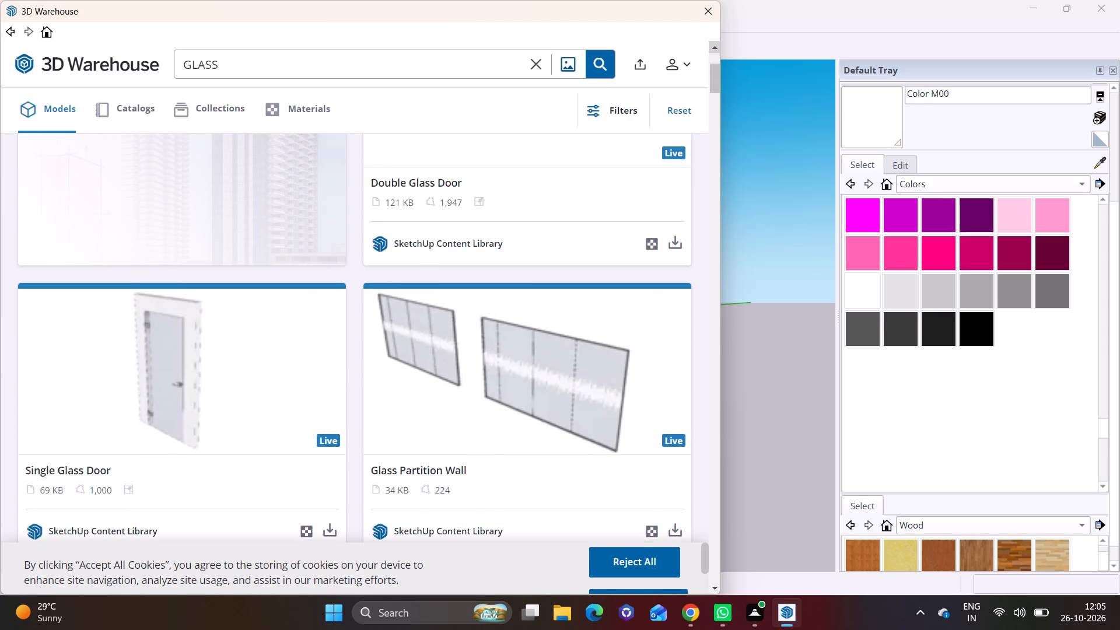
{"action": "left_click", "coordinate": [711, 43]}
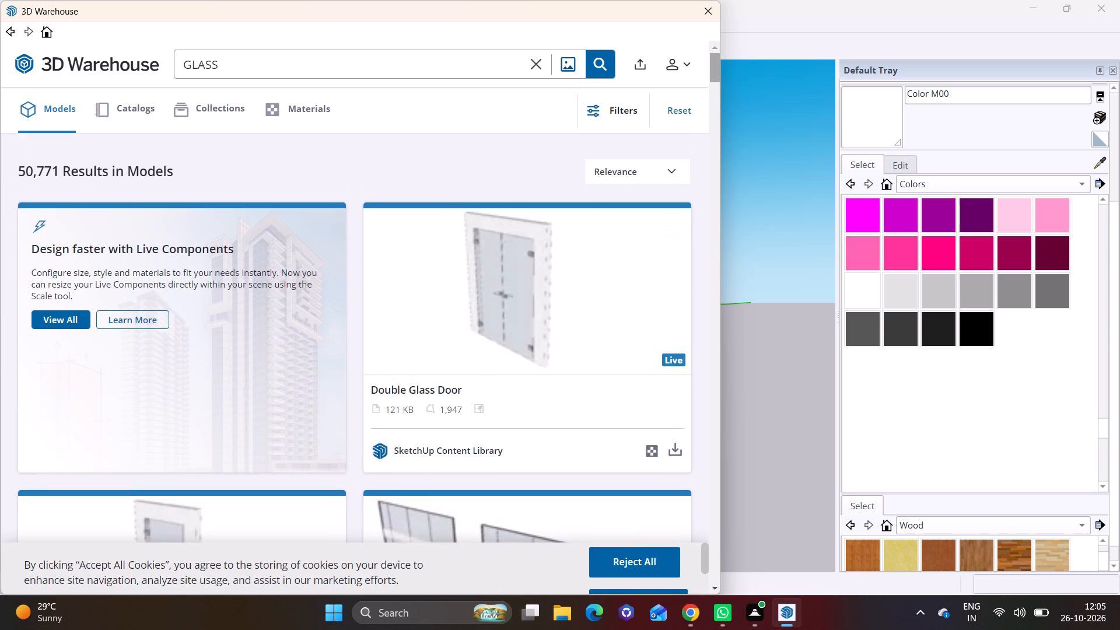
{"action": "left_click", "coordinate": [713, 588]}
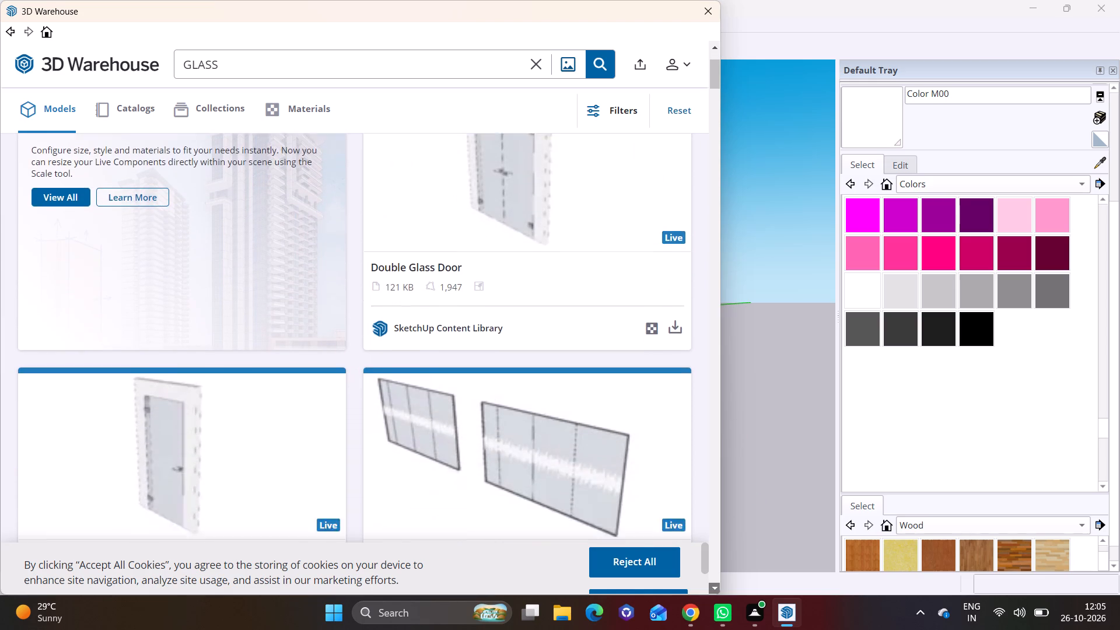
{"action": "left_click", "coordinate": [713, 588]}
{"action": "left_click", "coordinate": [713, 588]}
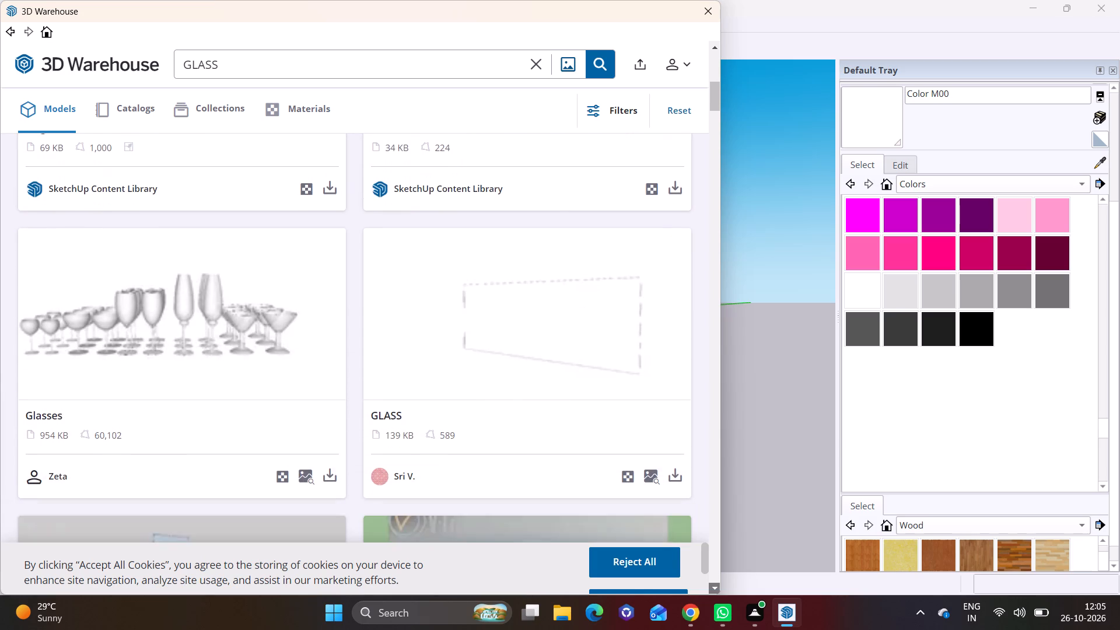
{"action": "left_click", "coordinate": [713, 588]}
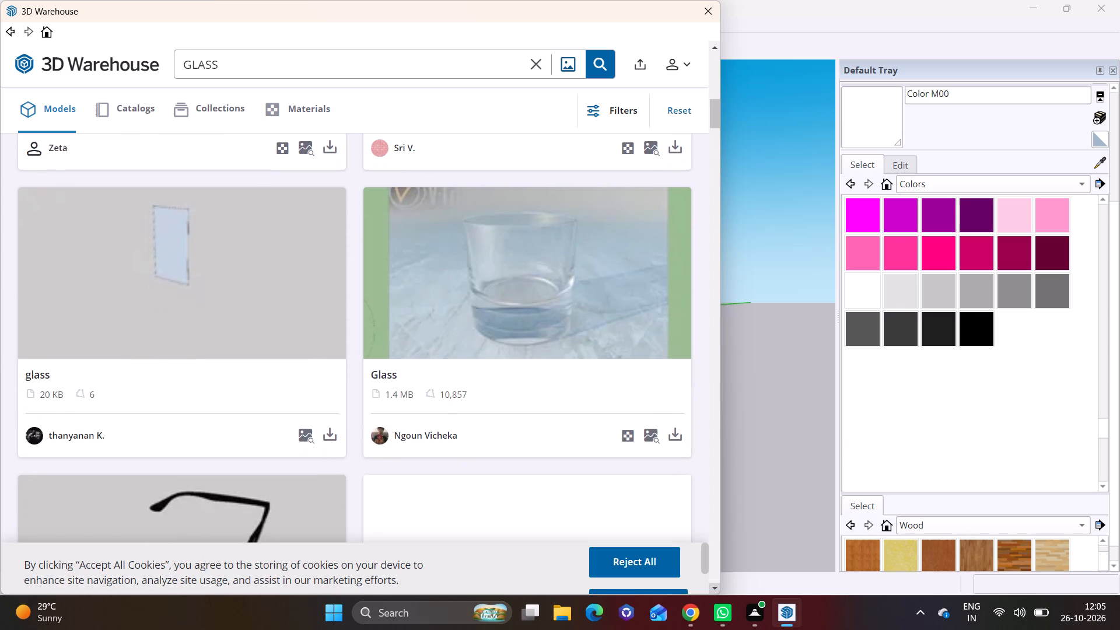
{"action": "left_click", "coordinate": [713, 588]}
{"action": "left_click", "coordinate": [713, 585]}
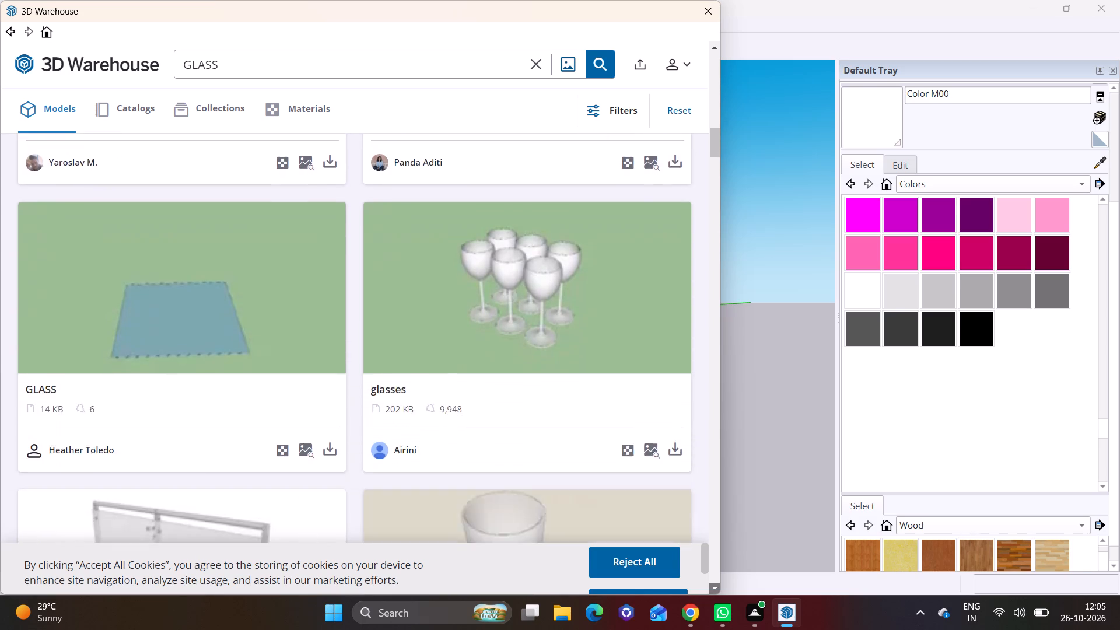
{"action": "left_click", "coordinate": [713, 585]}
{"action": "left_click", "coordinate": [713, 585]}
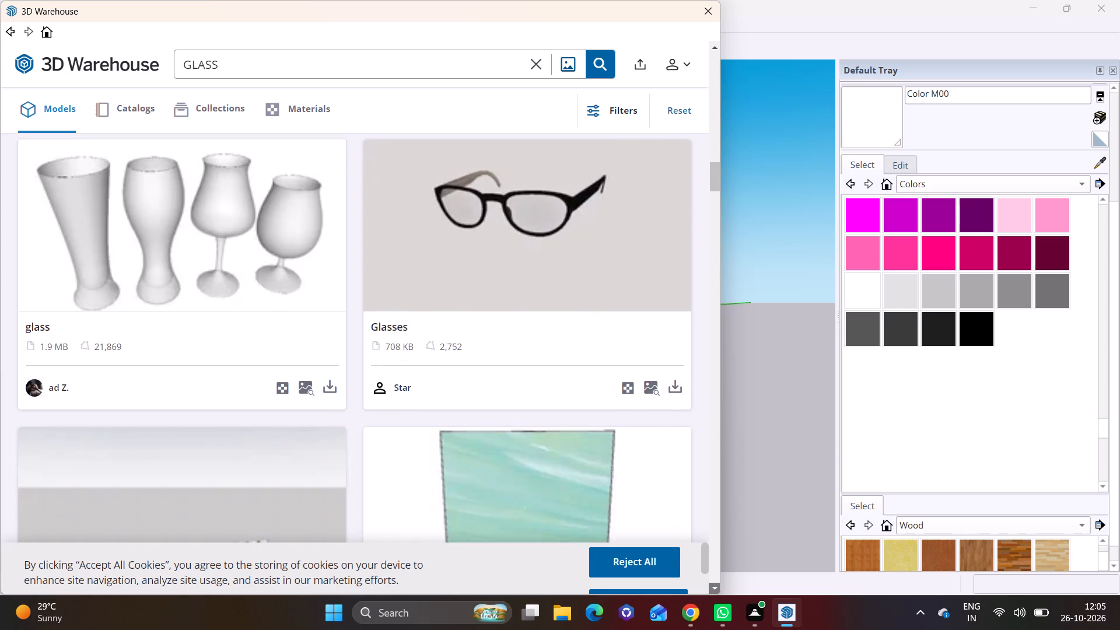
{"action": "left_click", "coordinate": [713, 585]}
{"action": "left_click", "coordinate": [713, 585]}
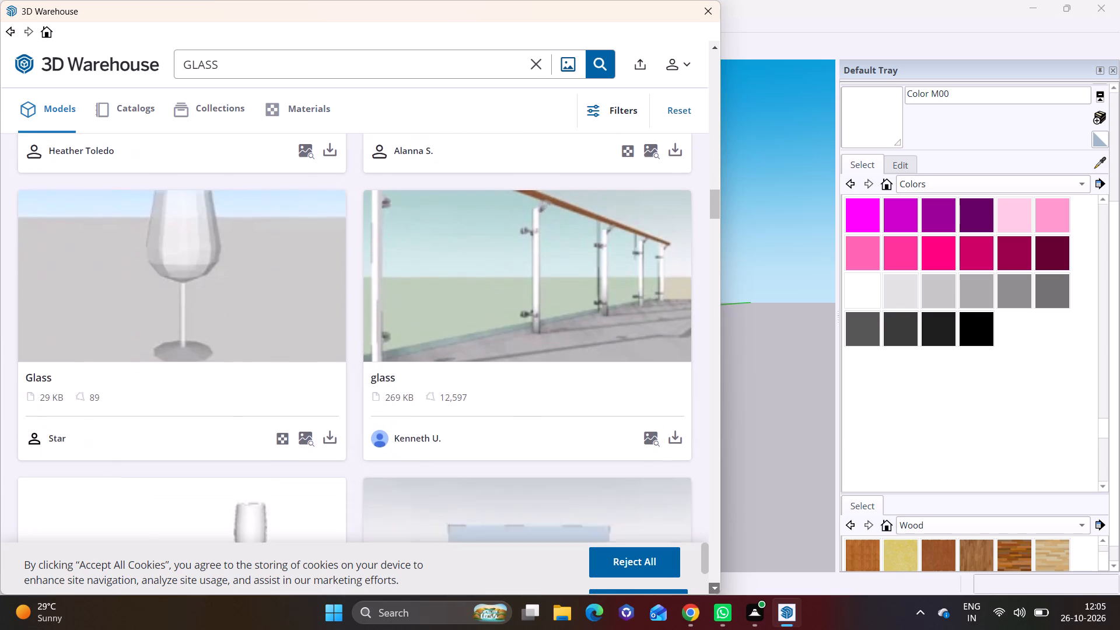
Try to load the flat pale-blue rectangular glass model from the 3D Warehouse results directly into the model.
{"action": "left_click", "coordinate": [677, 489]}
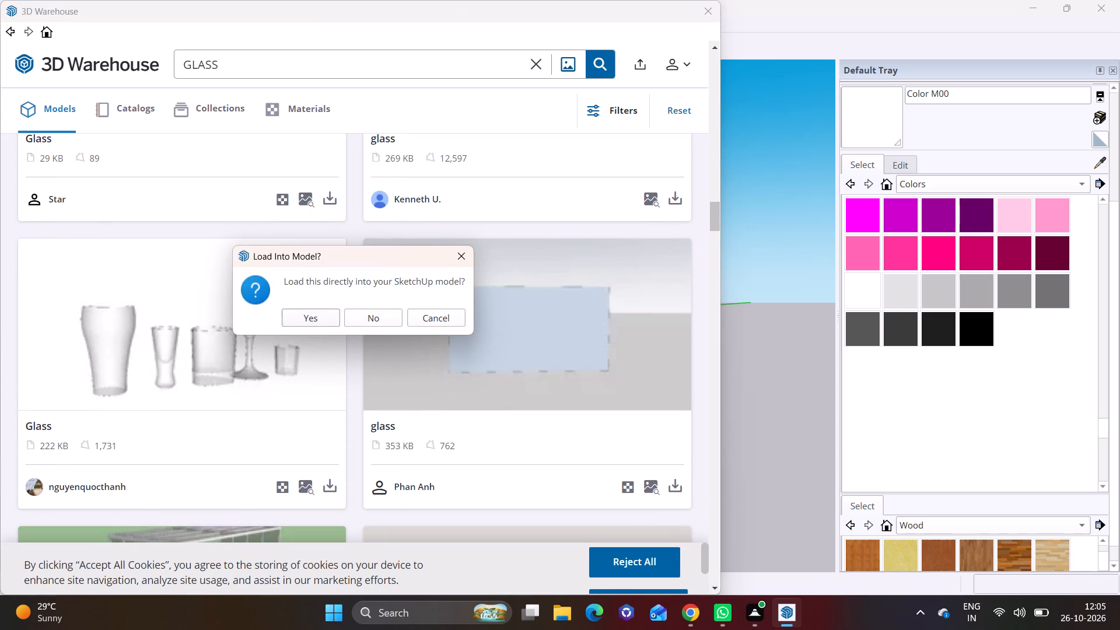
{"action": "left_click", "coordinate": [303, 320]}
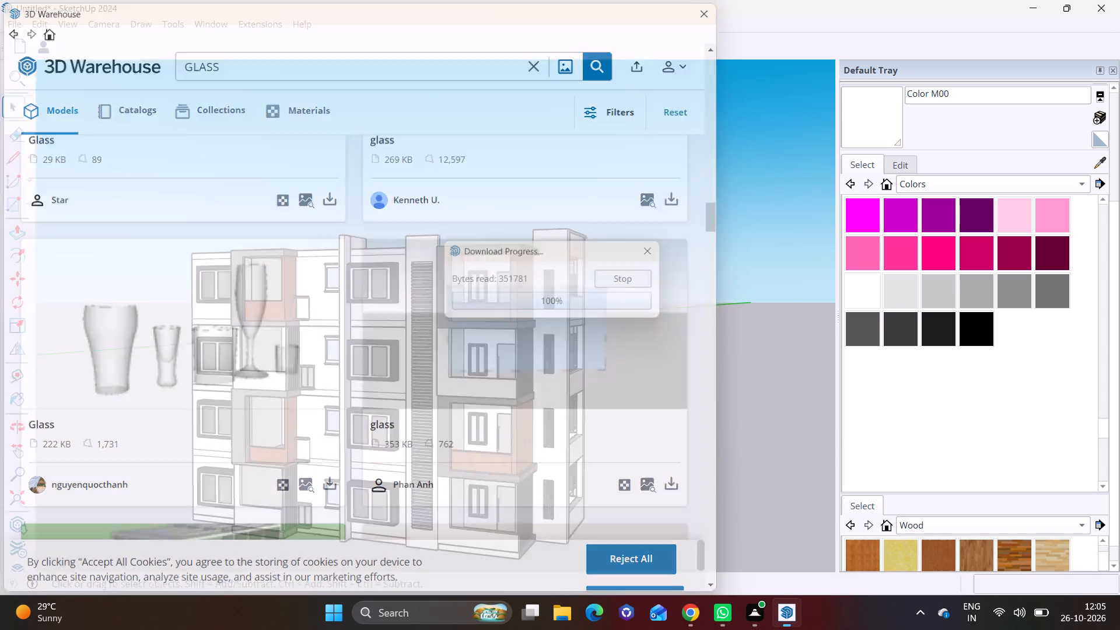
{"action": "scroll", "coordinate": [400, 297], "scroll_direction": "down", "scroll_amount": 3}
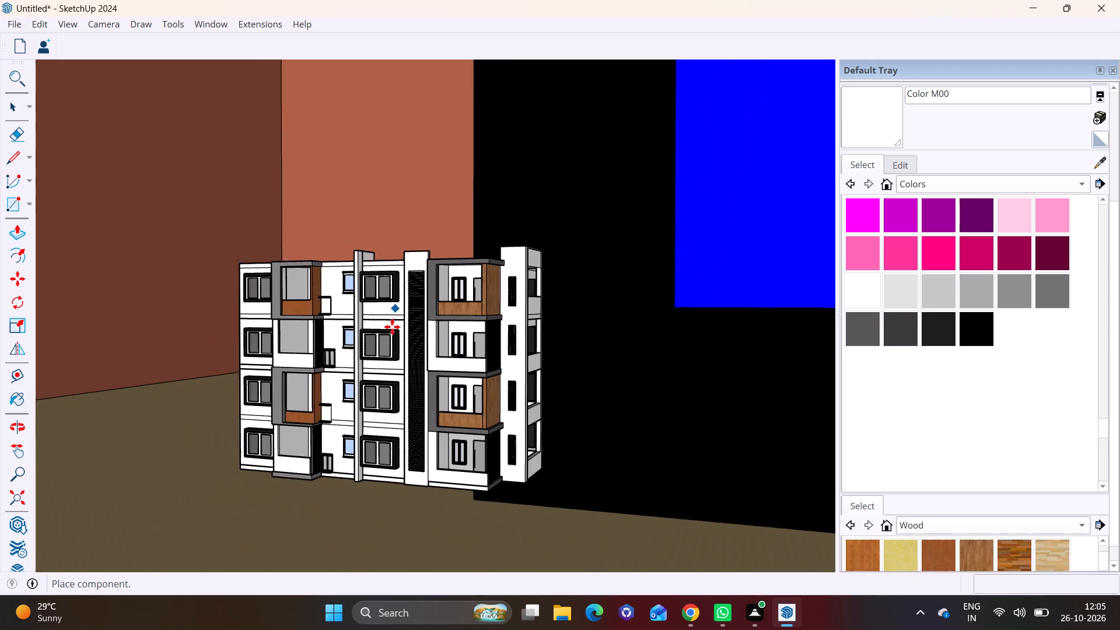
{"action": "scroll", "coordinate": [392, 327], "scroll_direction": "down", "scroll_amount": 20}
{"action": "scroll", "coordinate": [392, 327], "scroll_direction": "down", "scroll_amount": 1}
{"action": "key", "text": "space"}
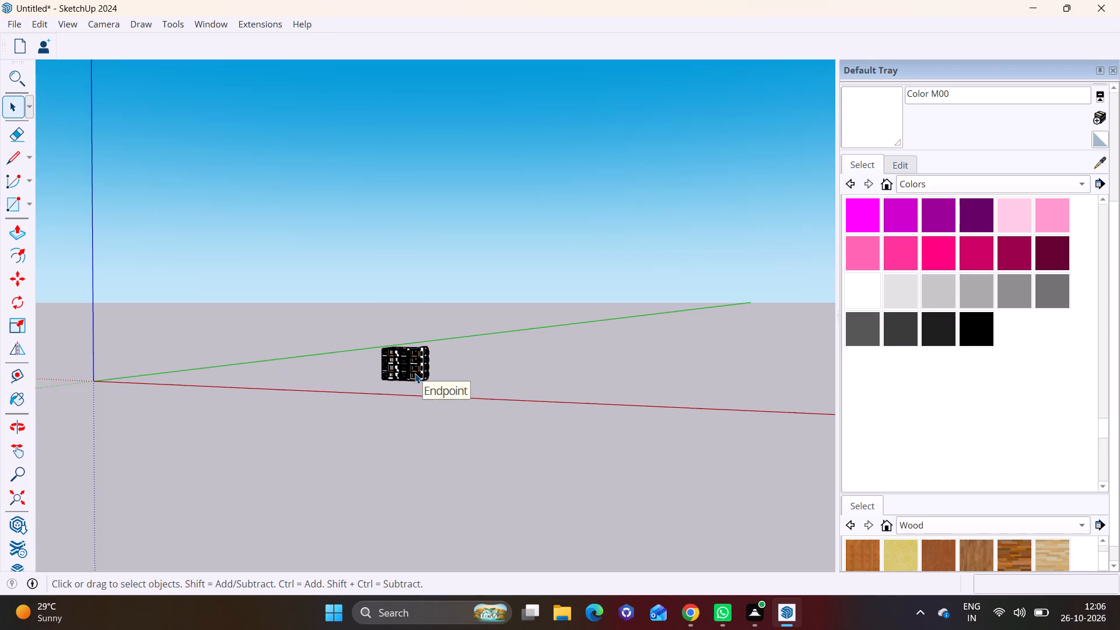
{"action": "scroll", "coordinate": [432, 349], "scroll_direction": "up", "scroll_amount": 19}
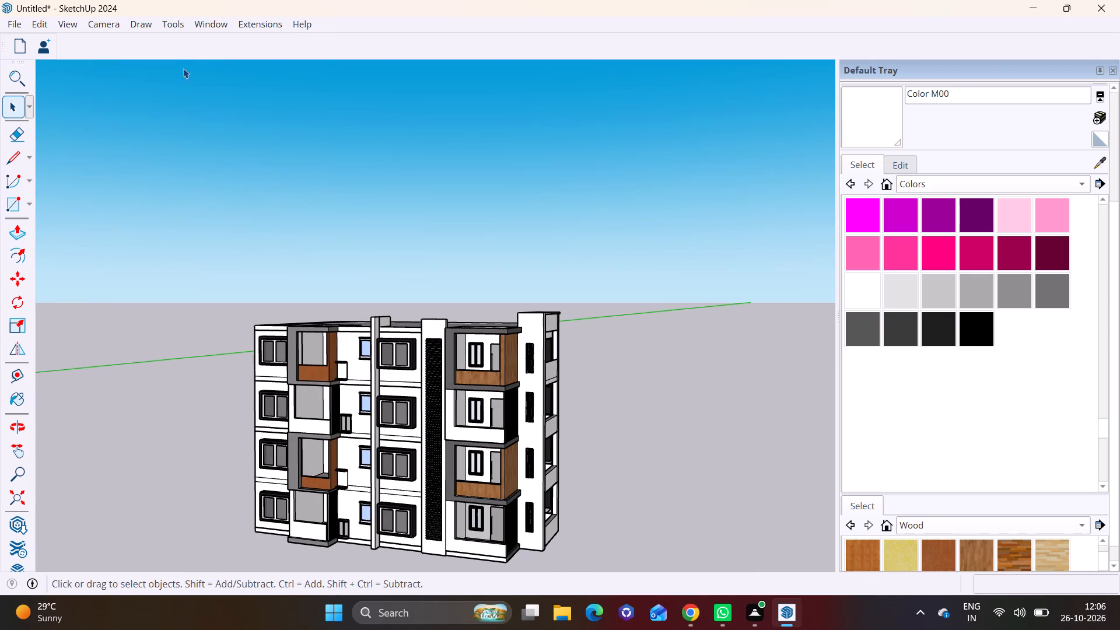
Reopen the 3D Warehouse to browse the GLASS models again, and close it.
{"action": "left_click", "coordinate": [206, 23]}
{"action": "left_click", "coordinate": [251, 138]}
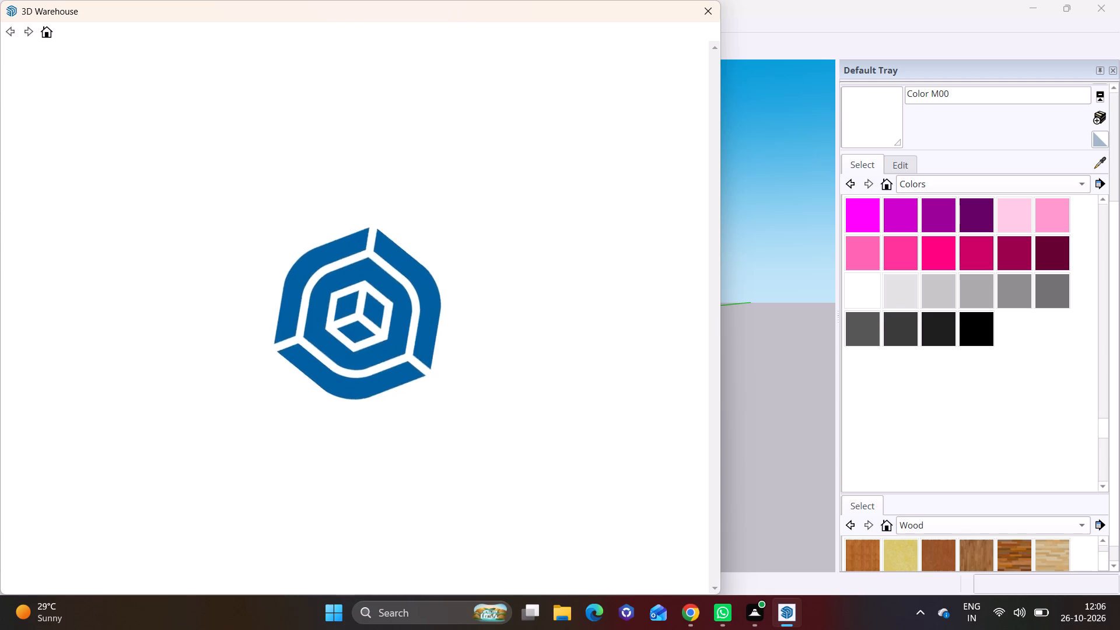
{"action": "scroll", "coordinate": [480, 321], "scroll_direction": "down", "scroll_amount": 2}
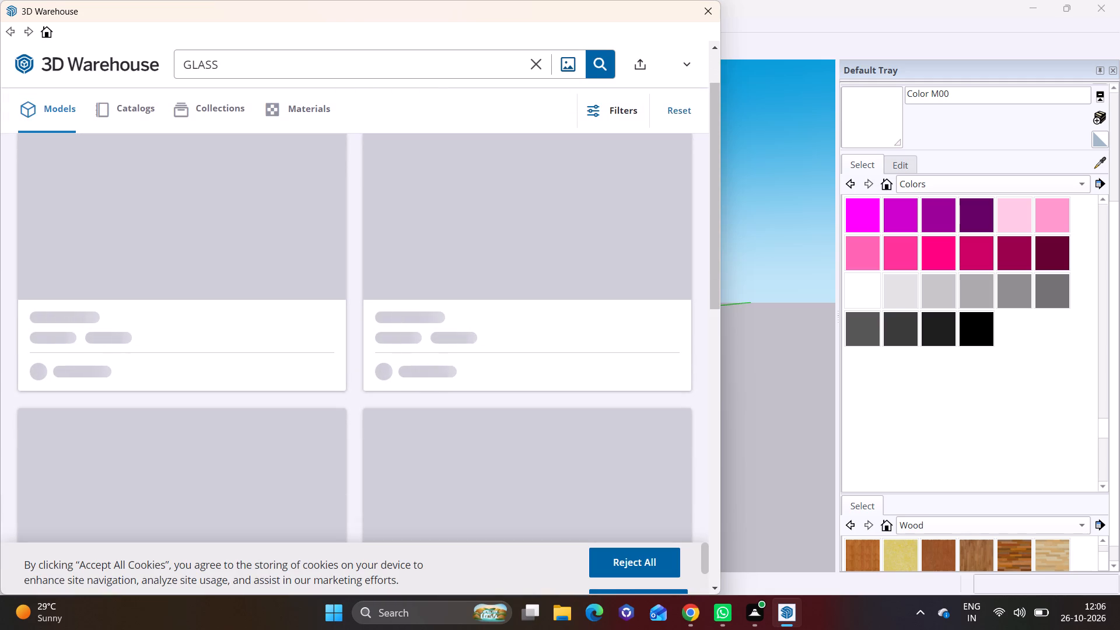
{"action": "scroll", "coordinate": [696, 411], "scroll_direction": "down", "scroll_amount": 4}
{"action": "scroll", "coordinate": [635, 425], "scroll_direction": "up", "scroll_amount": 10}
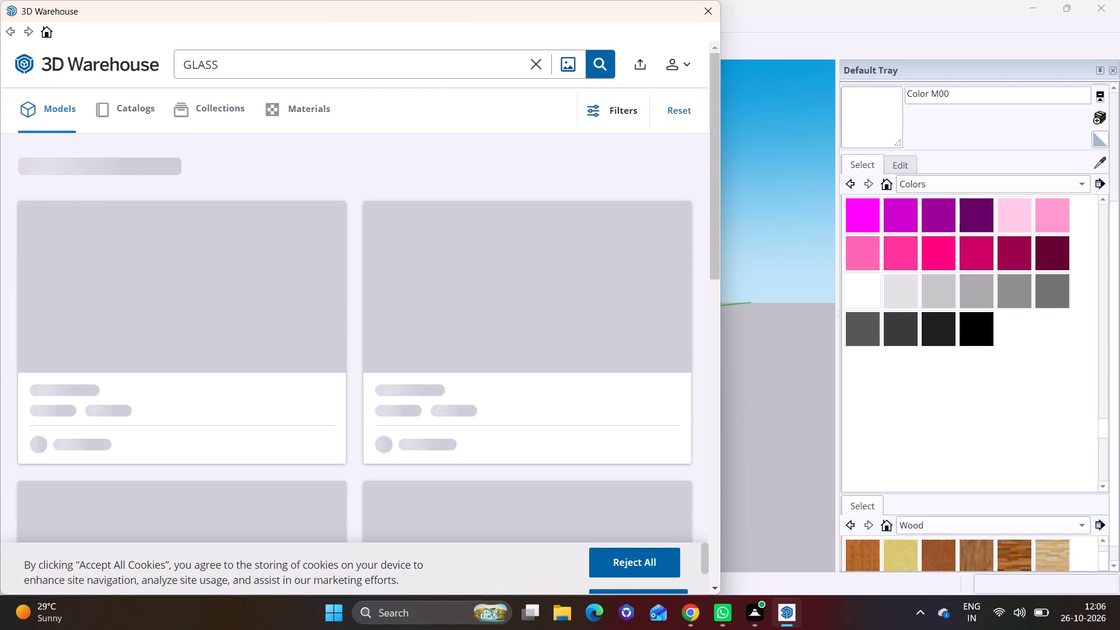
{"action": "scroll", "coordinate": [621, 398], "scroll_direction": "up", "scroll_amount": 4}
{"action": "left_click", "coordinate": [717, 584]}
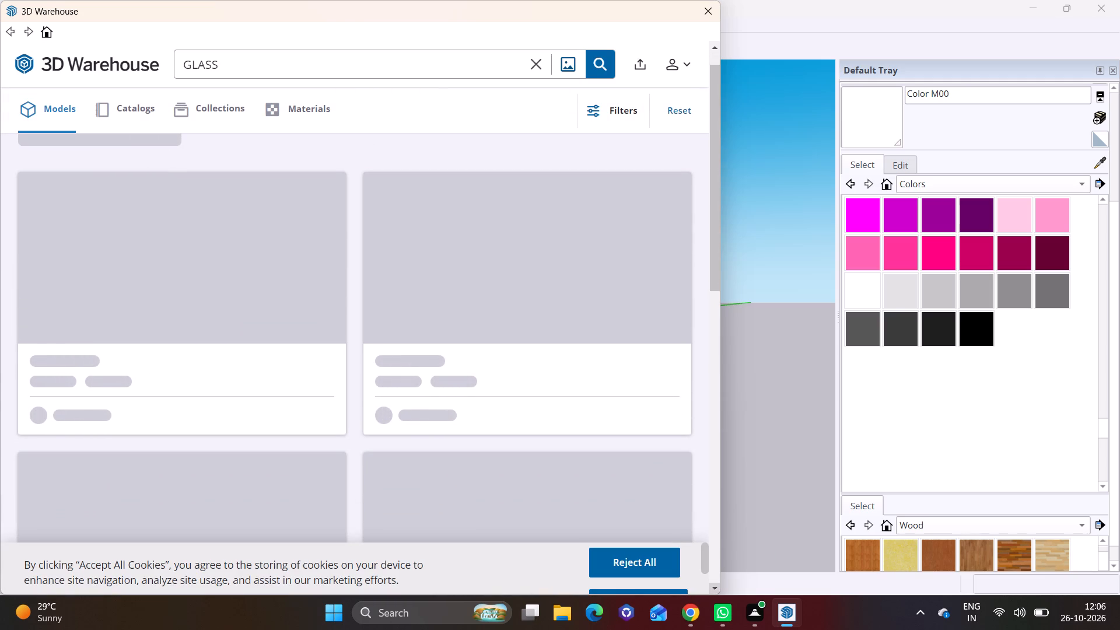
{"action": "left_click", "coordinate": [717, 584]}
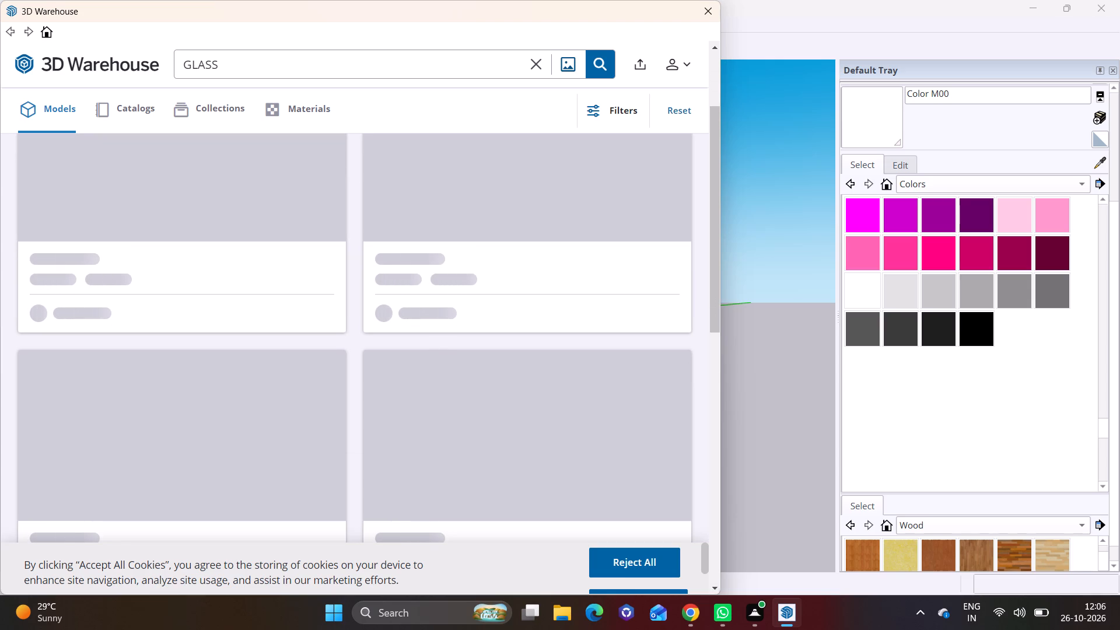
{"action": "left_click", "coordinate": [717, 586]}
{"action": "left_click", "coordinate": [716, 585]}
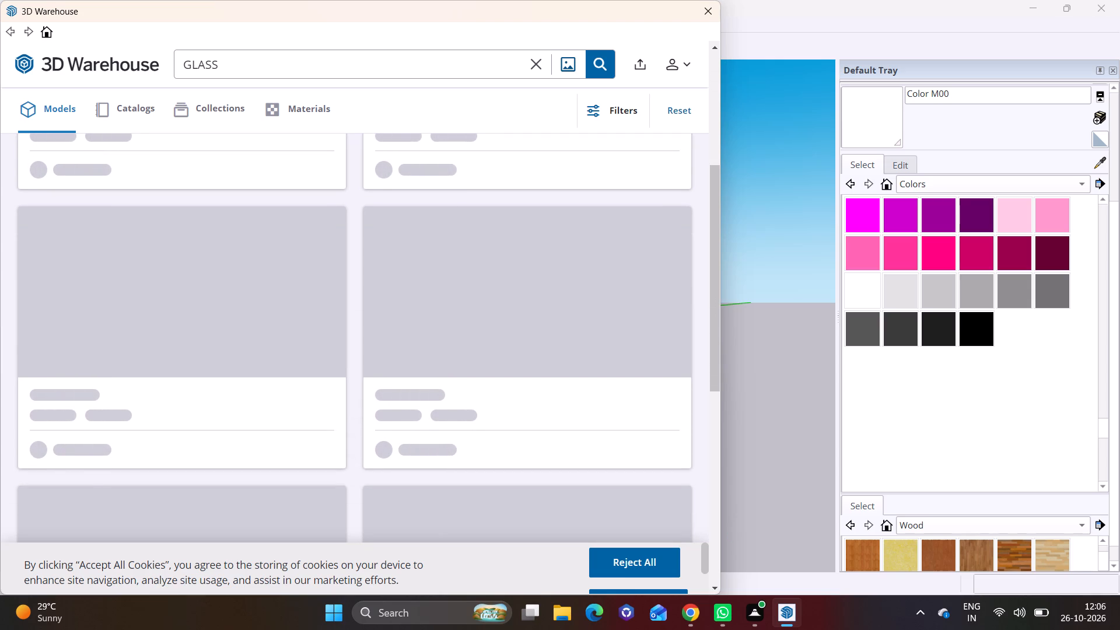
{"action": "left_click", "coordinate": [720, 45]}
{"action": "left_click", "coordinate": [716, 47]}
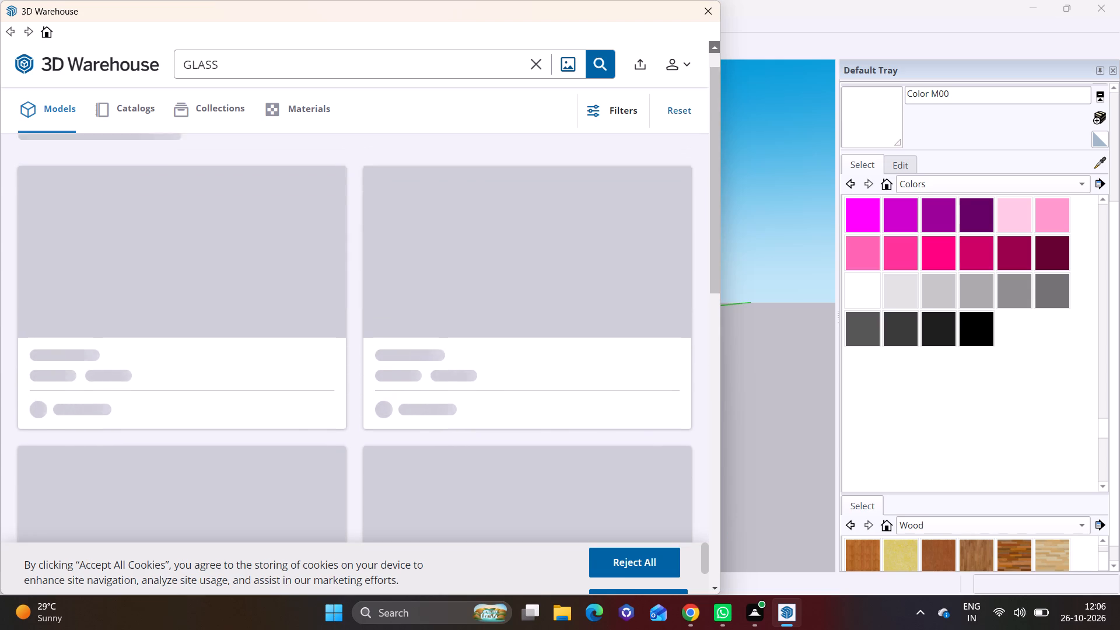
{"action": "left_click", "coordinate": [716, 47]}
{"action": "left_click", "coordinate": [710, 11]}
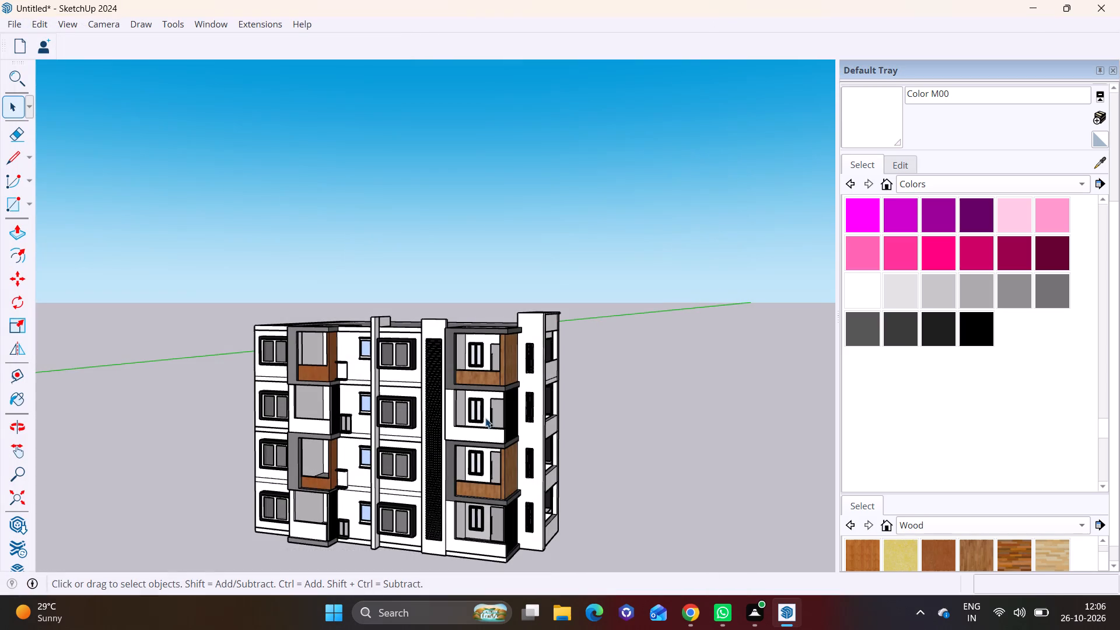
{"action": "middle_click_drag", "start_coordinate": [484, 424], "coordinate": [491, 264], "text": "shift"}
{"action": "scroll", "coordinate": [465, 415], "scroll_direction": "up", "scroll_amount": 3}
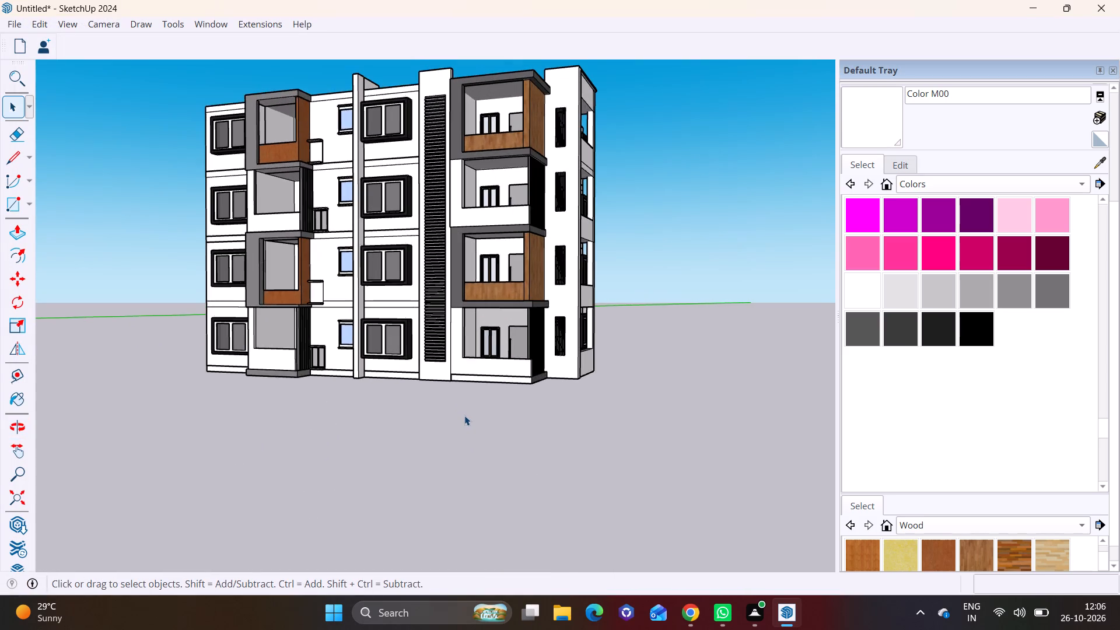
Draw a rectangle of about 1' 1" by 10" on the building's underside, near the corner below the slatted balcony.
{"action": "middle_click_drag", "start_coordinate": [452, 403], "coordinate": [501, 258]}
{"action": "scroll", "coordinate": [621, 379], "scroll_direction": "up", "scroll_amount": 9}
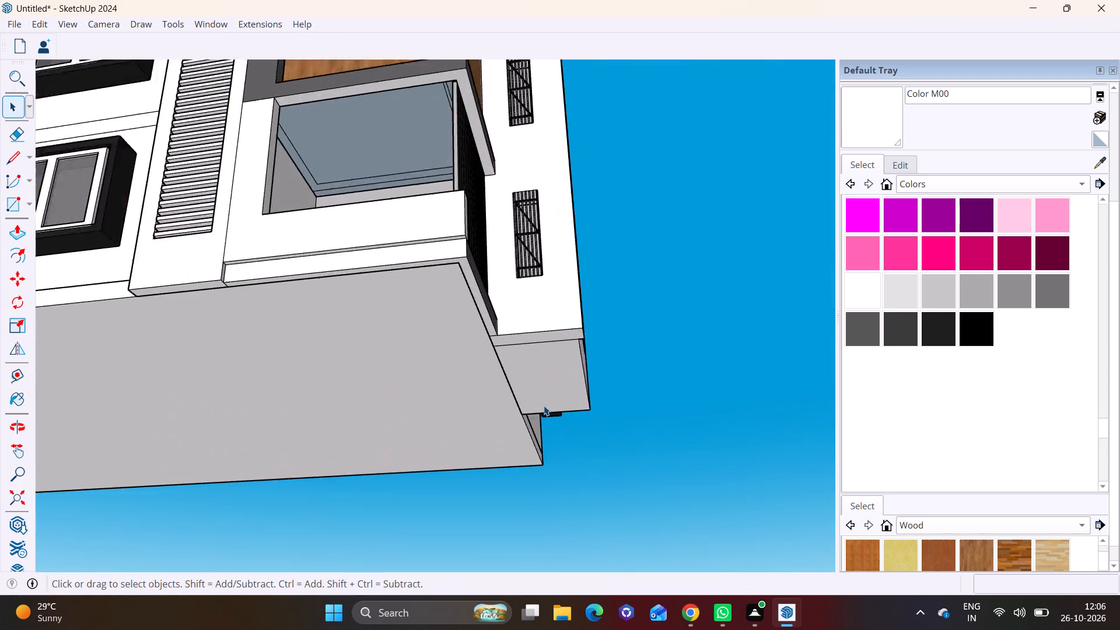
{"action": "scroll", "coordinate": [544, 405], "scroll_direction": "up", "scroll_amount": 1}
{"action": "middle_click_drag", "start_coordinate": [542, 405], "coordinate": [503, 422]}
{"action": "scroll", "coordinate": [502, 420], "scroll_direction": "down", "scroll_amount": 4}
{"action": "scroll", "coordinate": [315, 401], "scroll_direction": "down", "scroll_amount": 2}
{"action": "middle_click_drag", "start_coordinate": [306, 388], "coordinate": [290, 426]}
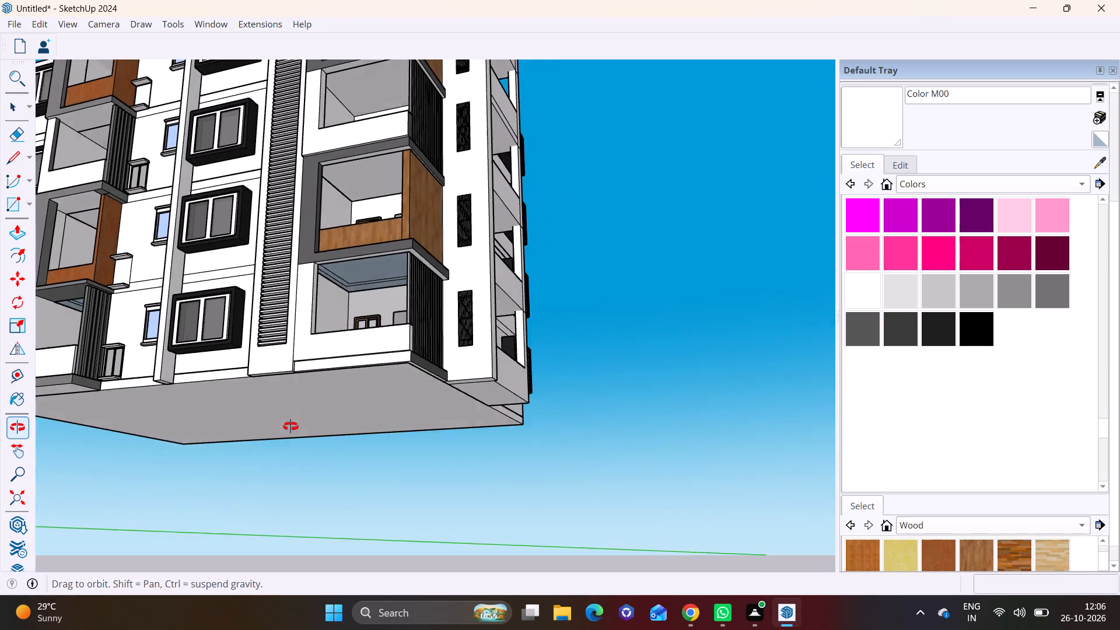
{"action": "middle_click_drag", "start_coordinate": [290, 426], "coordinate": [287, 472]}
{"action": "scroll", "coordinate": [302, 444], "scroll_direction": "down", "scroll_amount": 4}
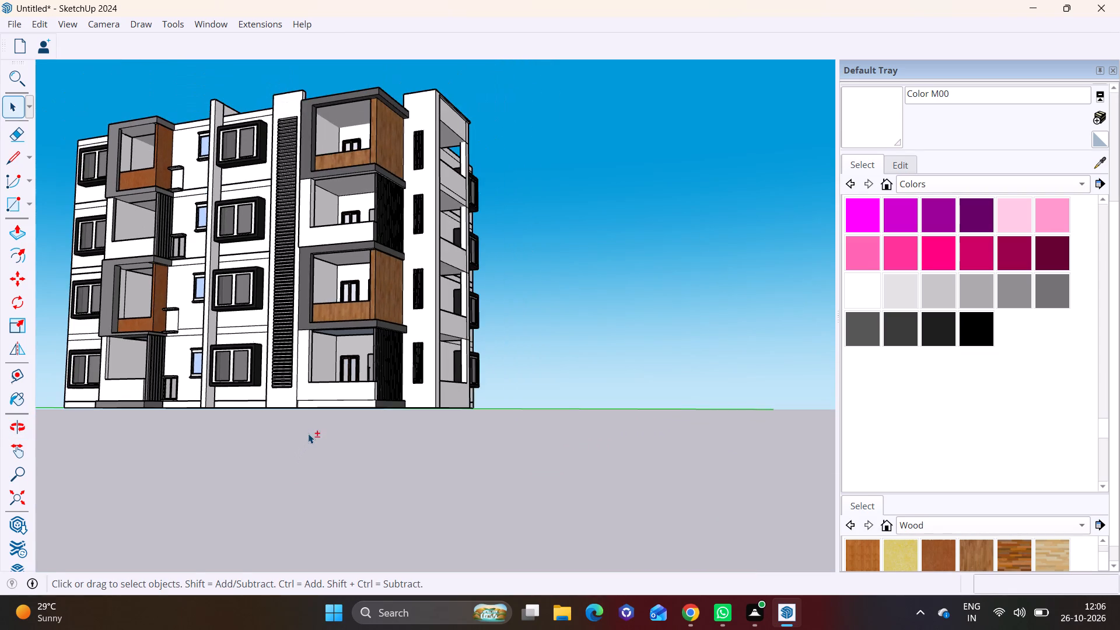
{"action": "middle_click_drag", "start_coordinate": [313, 430], "coordinate": [400, 447], "text": "shift"}
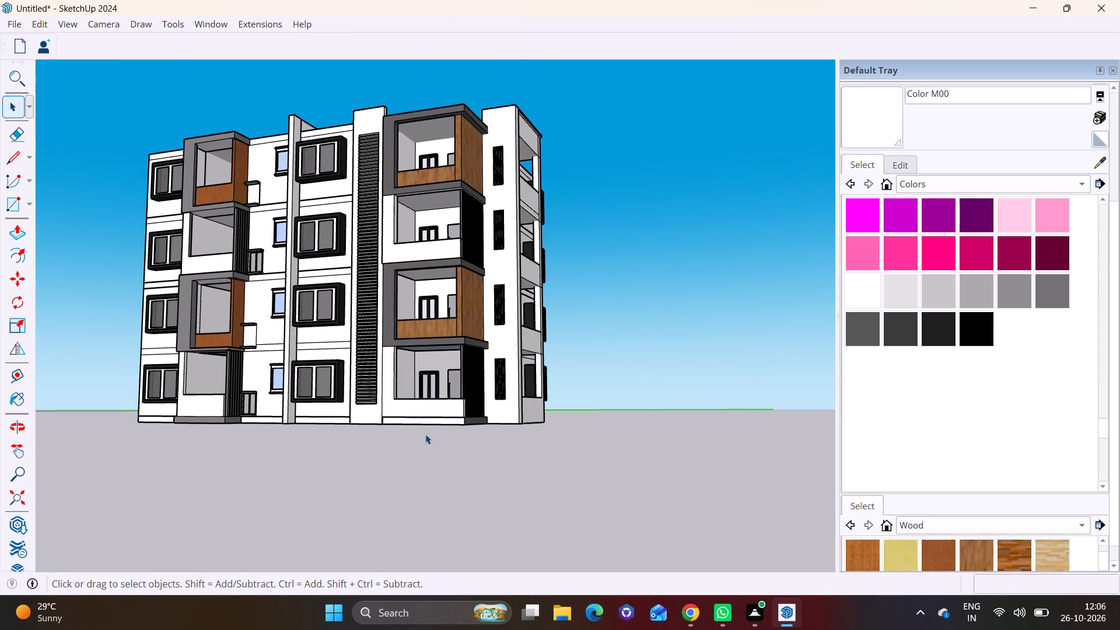
{"action": "middle_click_drag", "start_coordinate": [439, 434], "coordinate": [316, 300]}
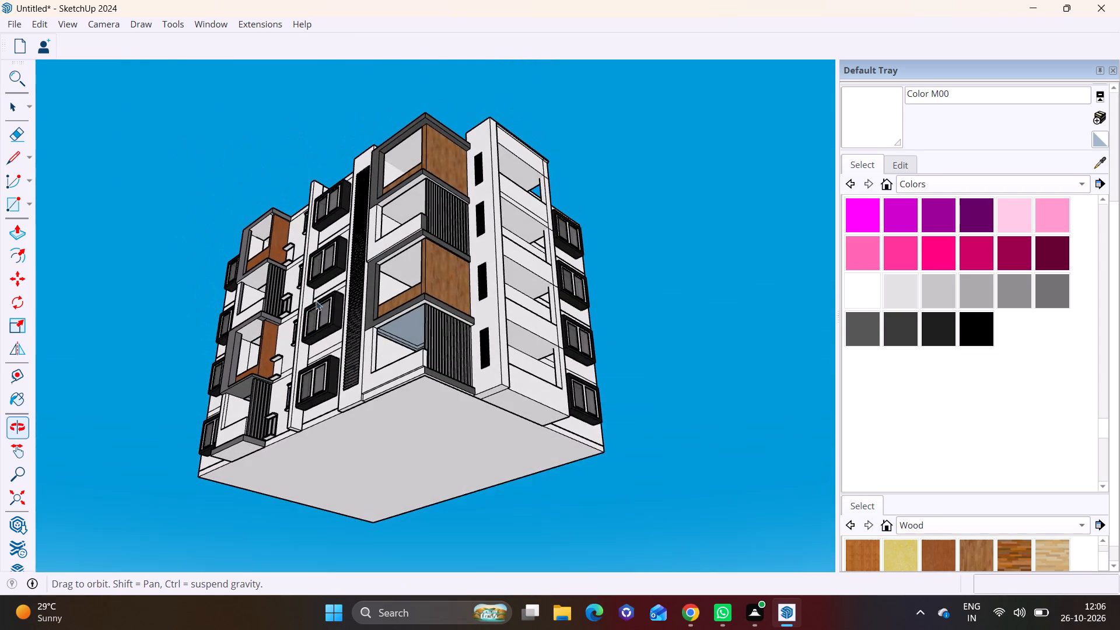
{"action": "middle_click_drag", "start_coordinate": [316, 300], "coordinate": [309, 300]}
{"action": "scroll", "coordinate": [425, 388], "scroll_direction": "up", "scroll_amount": 6}
{"action": "middle_click_drag", "start_coordinate": [466, 432], "coordinate": [446, 338]}
{"action": "scroll", "coordinate": [429, 330], "scroll_direction": "up", "scroll_amount": 3}
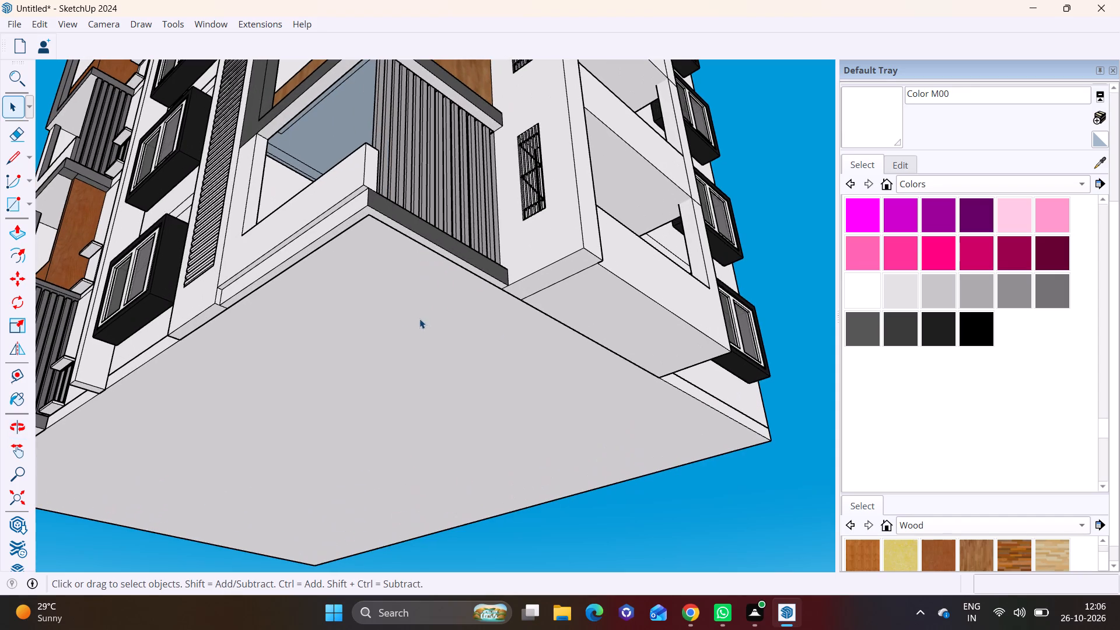
{"action": "left_click", "coordinate": [31, 201]}
{"action": "left_click", "coordinate": [40, 228]}
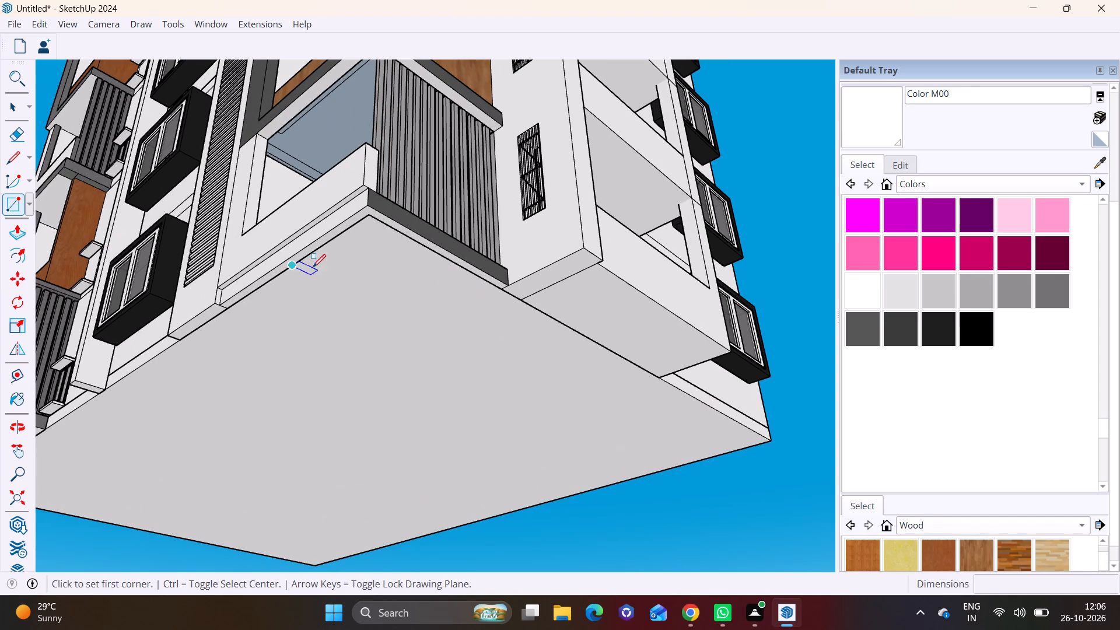
{"action": "scroll", "coordinate": [378, 208], "scroll_direction": "up", "scroll_amount": 8}
{"action": "left_click", "coordinate": [353, 244]}
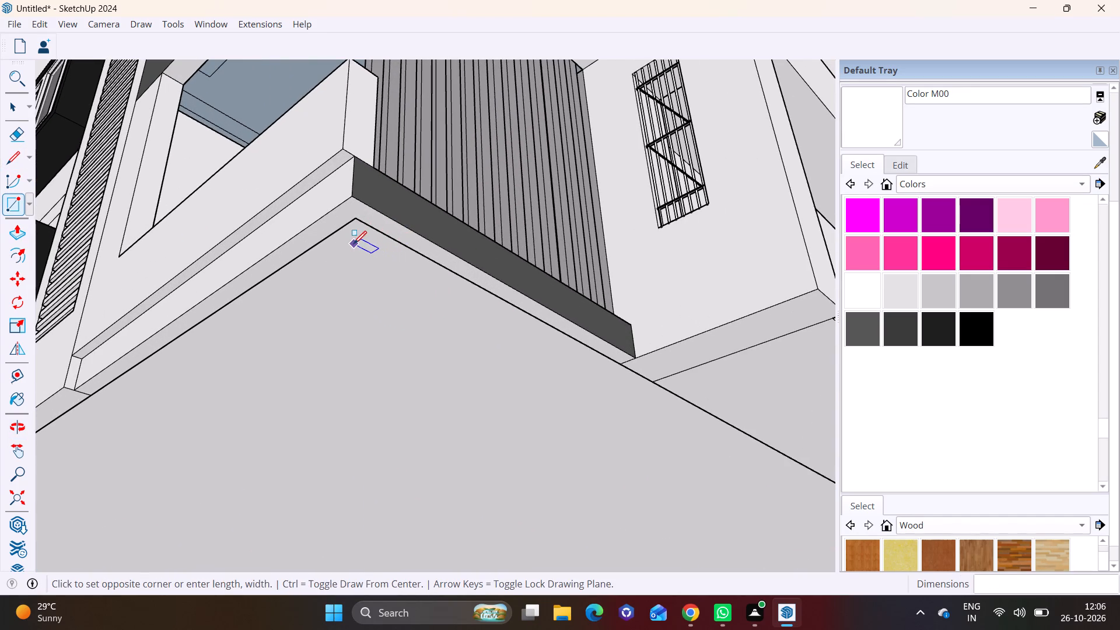
{"action": "left_click", "coordinate": [367, 280]}
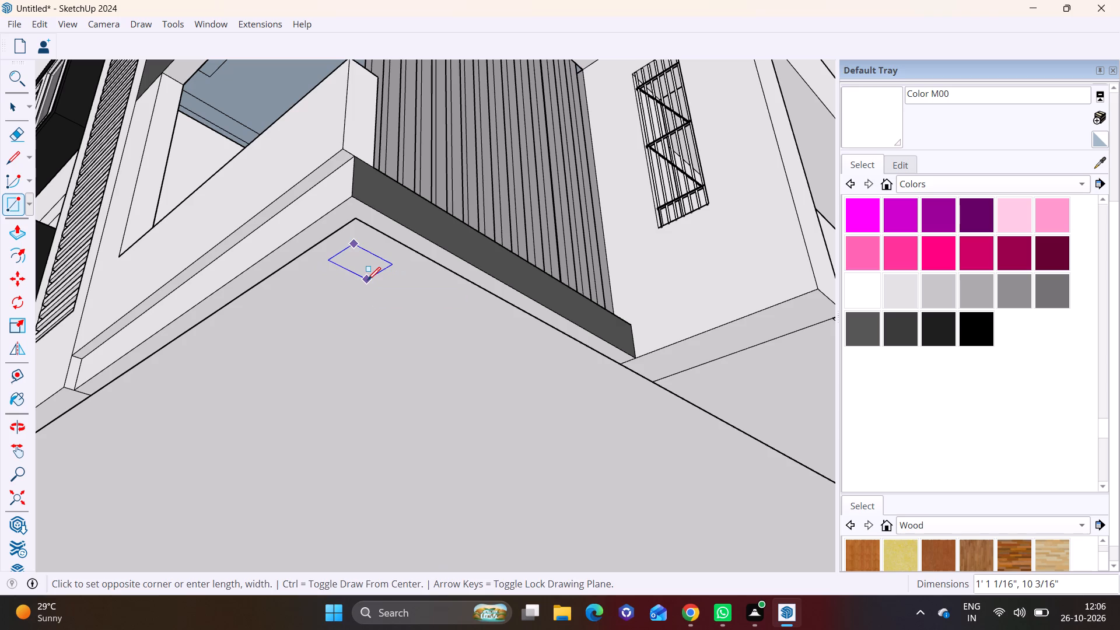
Make the small rectangle and its edges into a group.
{"action": "key", "text": "space"}
{"action": "double_click", "coordinate": [368, 264]}
{"action": "right_click", "coordinate": [368, 264]}
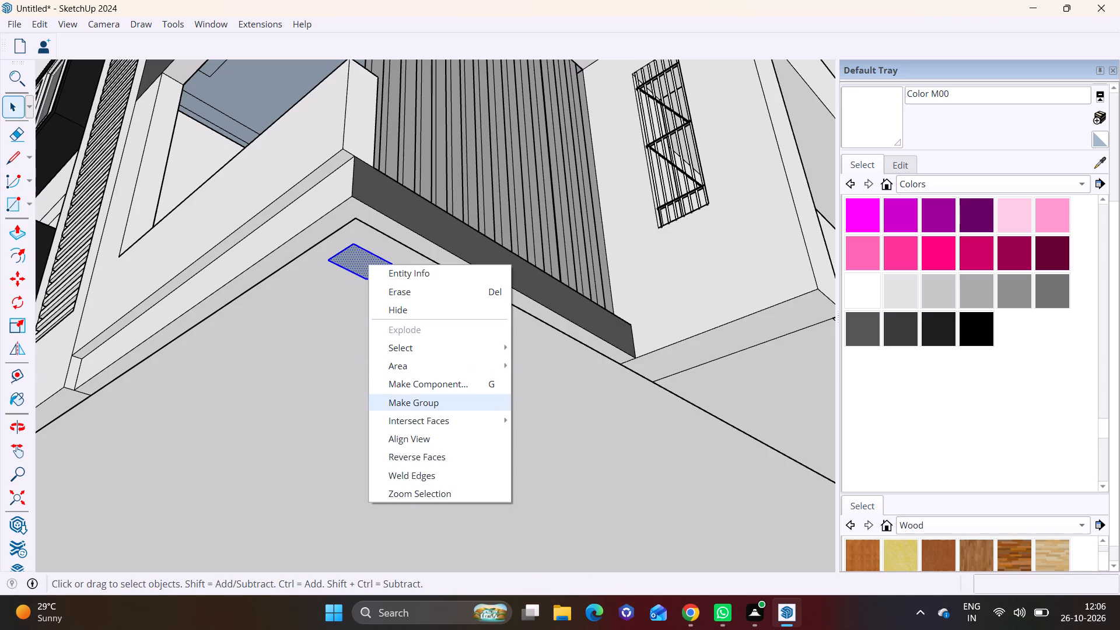
{"action": "left_click", "coordinate": [419, 397]}
Extrude the rectangle inside its group 10' downward to form a column, and leave the group.
{"action": "triple_click", "coordinate": [362, 269]}
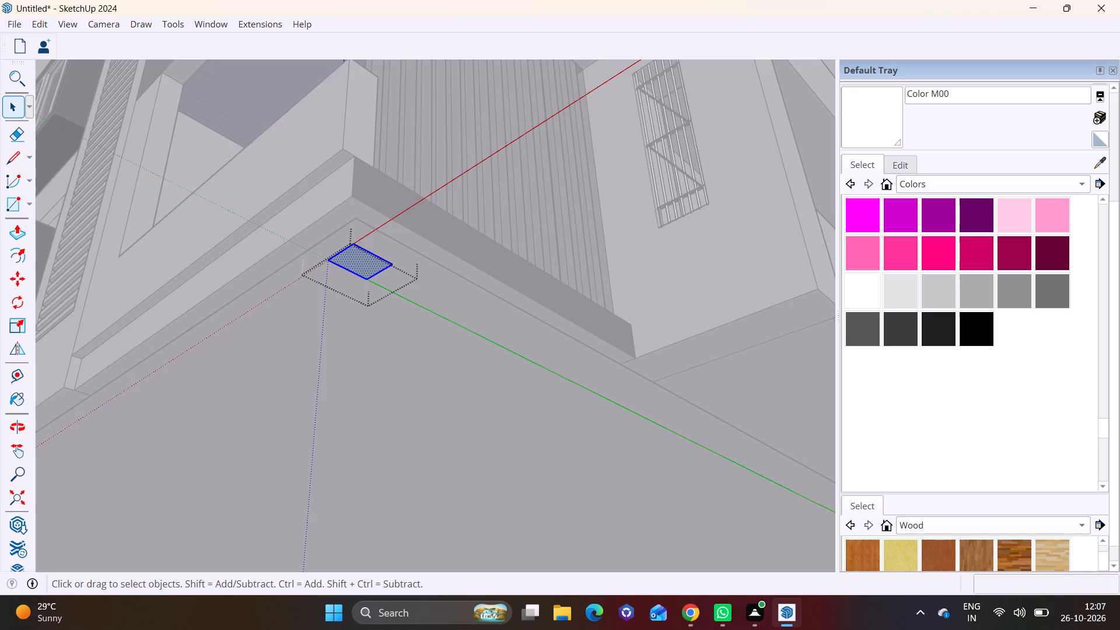
{"action": "left_click", "coordinate": [16, 230]}
{"action": "left_click", "coordinate": [369, 262]}
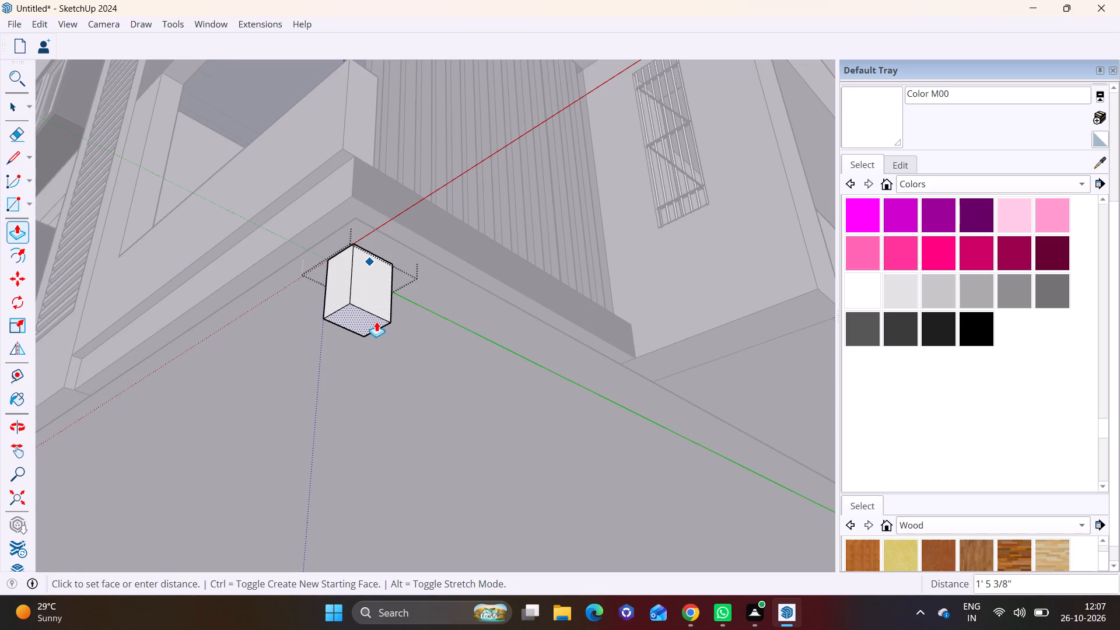
{"action": "type", "text": "10'"}
{"action": "key", "text": "Return"}
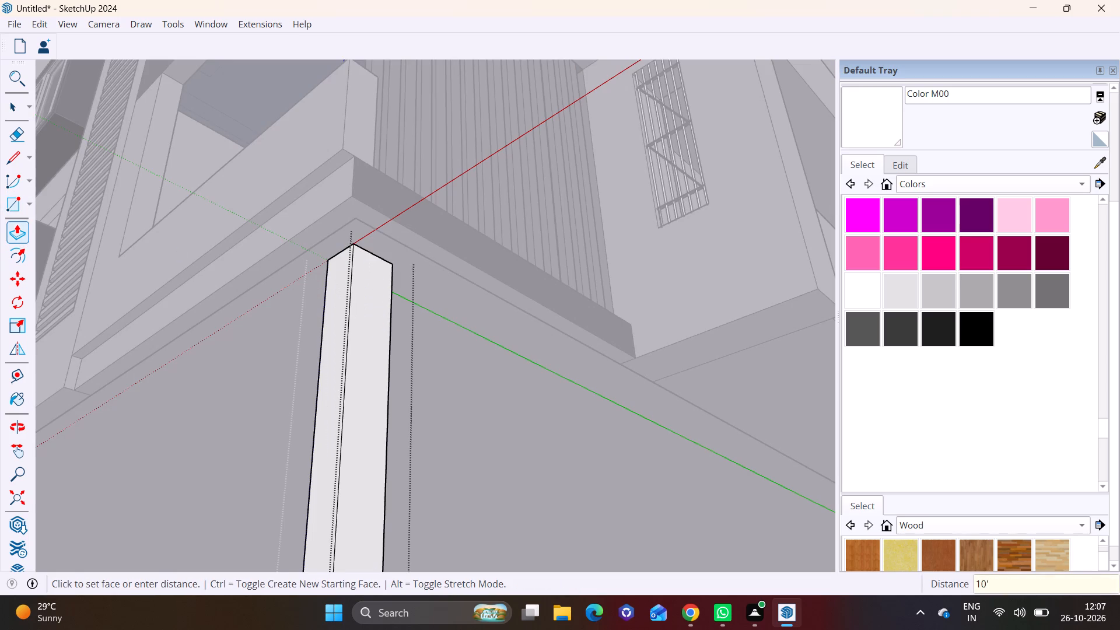
{"action": "key", "text": "space"}
{"action": "left_click", "coordinate": [616, 520]}
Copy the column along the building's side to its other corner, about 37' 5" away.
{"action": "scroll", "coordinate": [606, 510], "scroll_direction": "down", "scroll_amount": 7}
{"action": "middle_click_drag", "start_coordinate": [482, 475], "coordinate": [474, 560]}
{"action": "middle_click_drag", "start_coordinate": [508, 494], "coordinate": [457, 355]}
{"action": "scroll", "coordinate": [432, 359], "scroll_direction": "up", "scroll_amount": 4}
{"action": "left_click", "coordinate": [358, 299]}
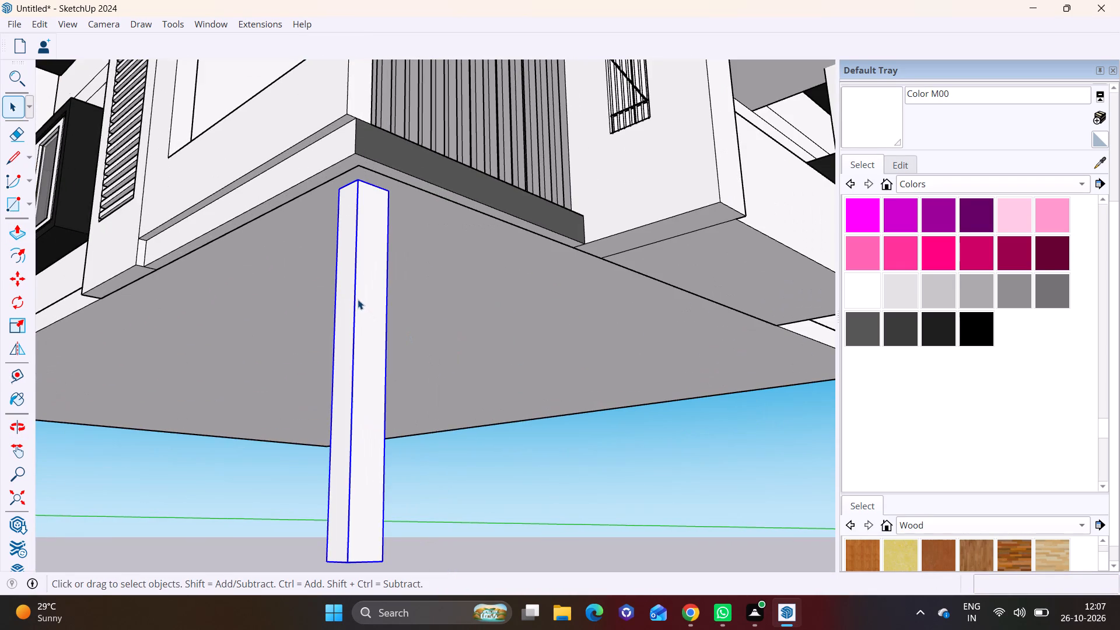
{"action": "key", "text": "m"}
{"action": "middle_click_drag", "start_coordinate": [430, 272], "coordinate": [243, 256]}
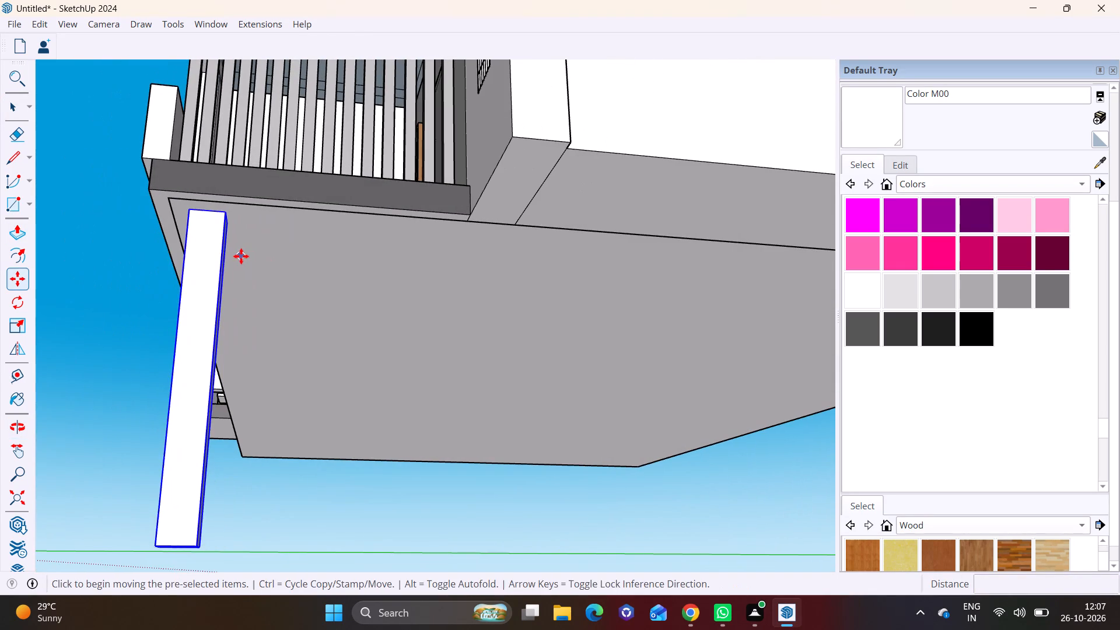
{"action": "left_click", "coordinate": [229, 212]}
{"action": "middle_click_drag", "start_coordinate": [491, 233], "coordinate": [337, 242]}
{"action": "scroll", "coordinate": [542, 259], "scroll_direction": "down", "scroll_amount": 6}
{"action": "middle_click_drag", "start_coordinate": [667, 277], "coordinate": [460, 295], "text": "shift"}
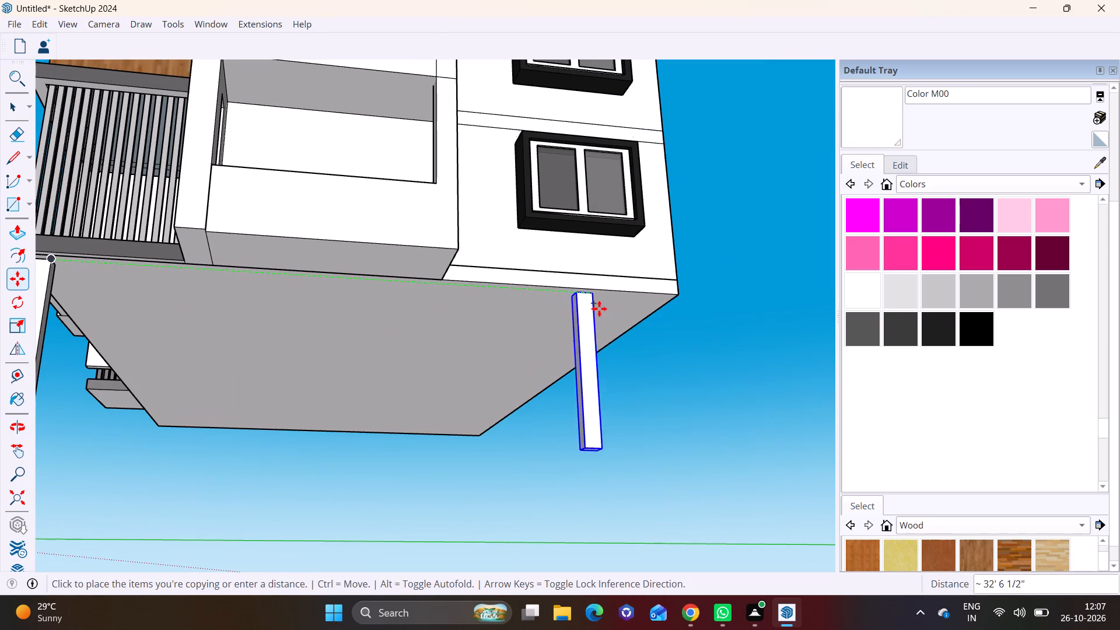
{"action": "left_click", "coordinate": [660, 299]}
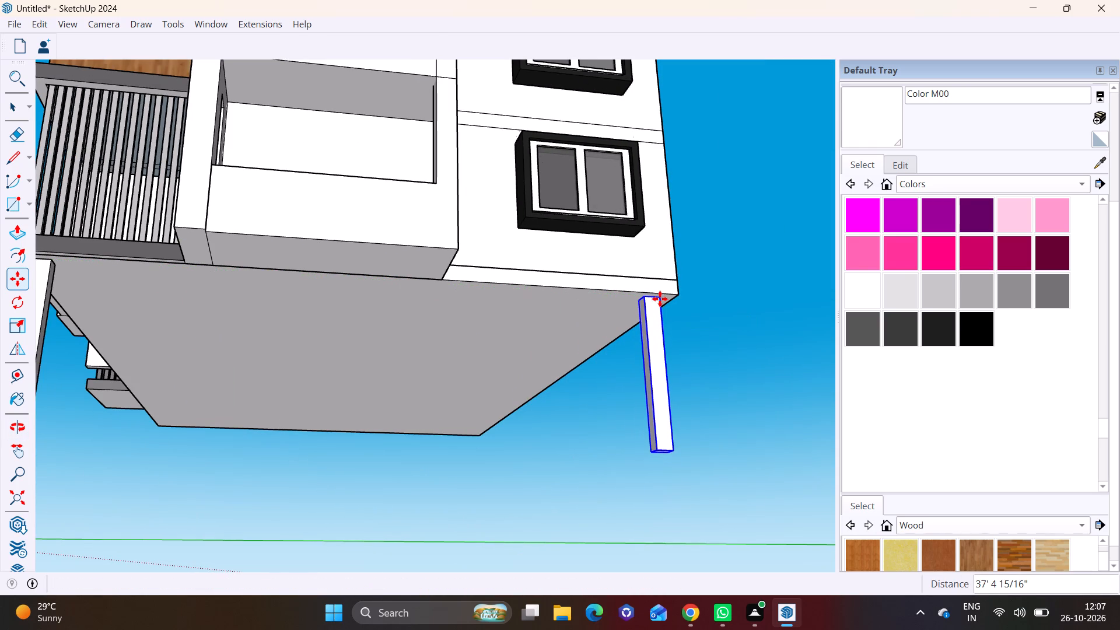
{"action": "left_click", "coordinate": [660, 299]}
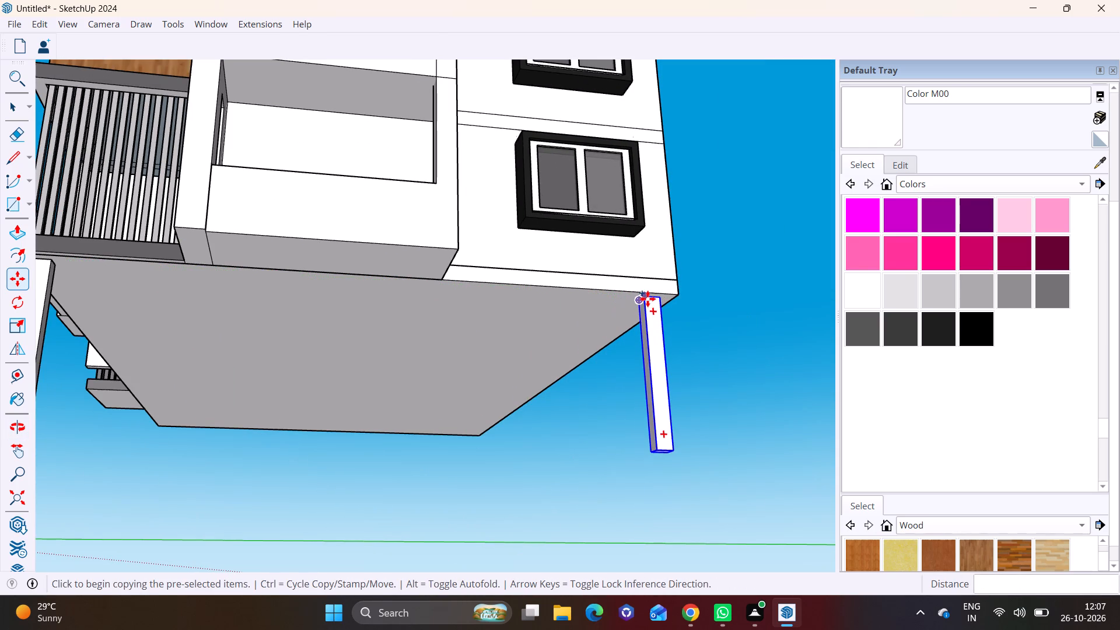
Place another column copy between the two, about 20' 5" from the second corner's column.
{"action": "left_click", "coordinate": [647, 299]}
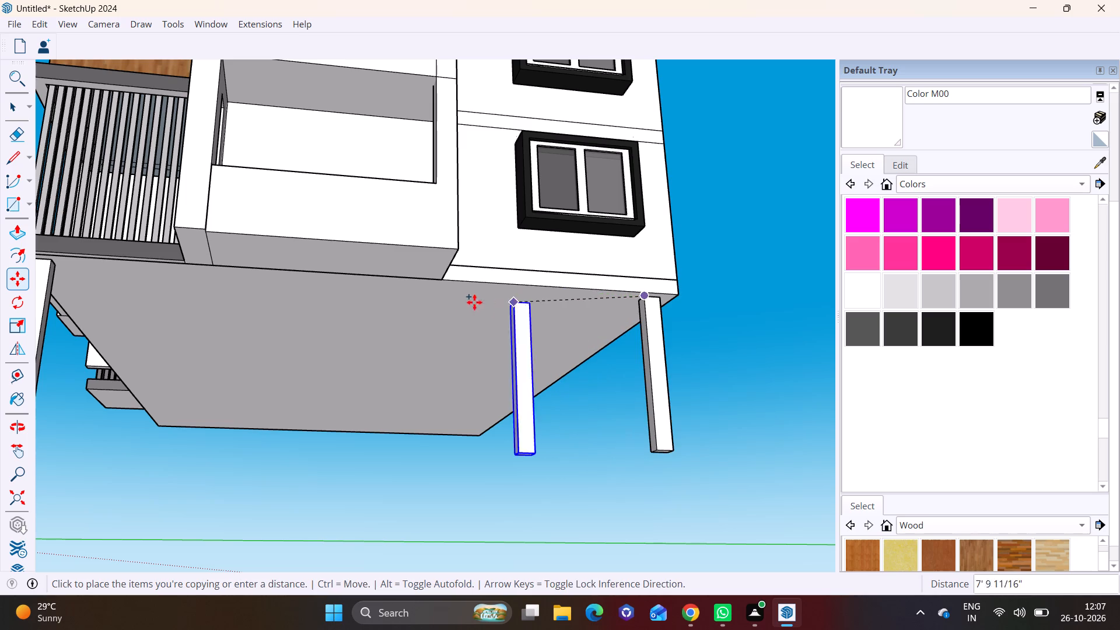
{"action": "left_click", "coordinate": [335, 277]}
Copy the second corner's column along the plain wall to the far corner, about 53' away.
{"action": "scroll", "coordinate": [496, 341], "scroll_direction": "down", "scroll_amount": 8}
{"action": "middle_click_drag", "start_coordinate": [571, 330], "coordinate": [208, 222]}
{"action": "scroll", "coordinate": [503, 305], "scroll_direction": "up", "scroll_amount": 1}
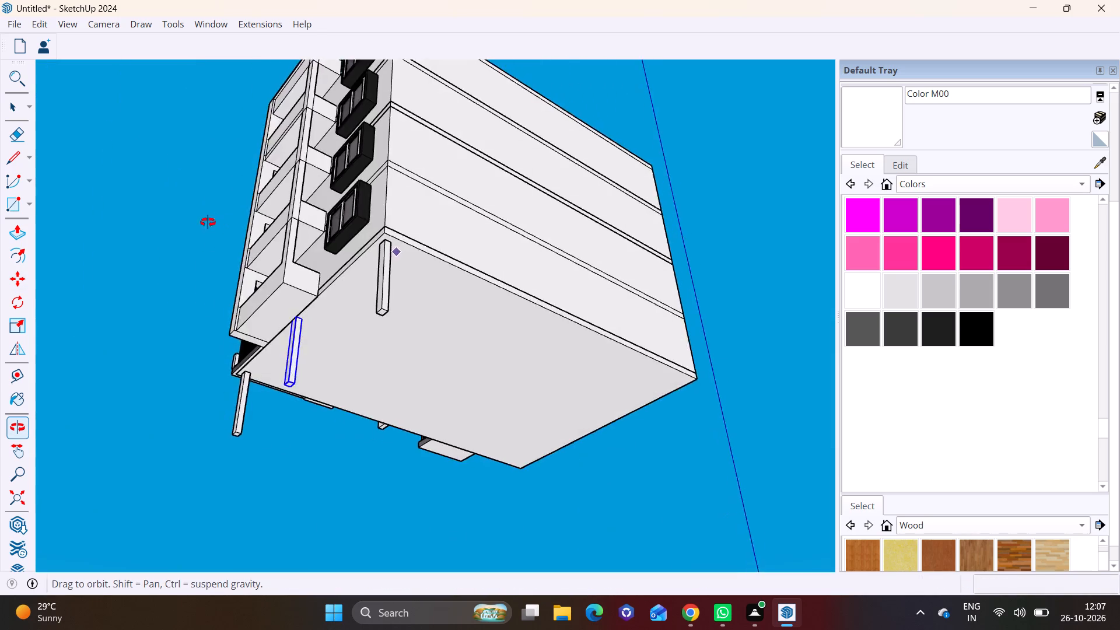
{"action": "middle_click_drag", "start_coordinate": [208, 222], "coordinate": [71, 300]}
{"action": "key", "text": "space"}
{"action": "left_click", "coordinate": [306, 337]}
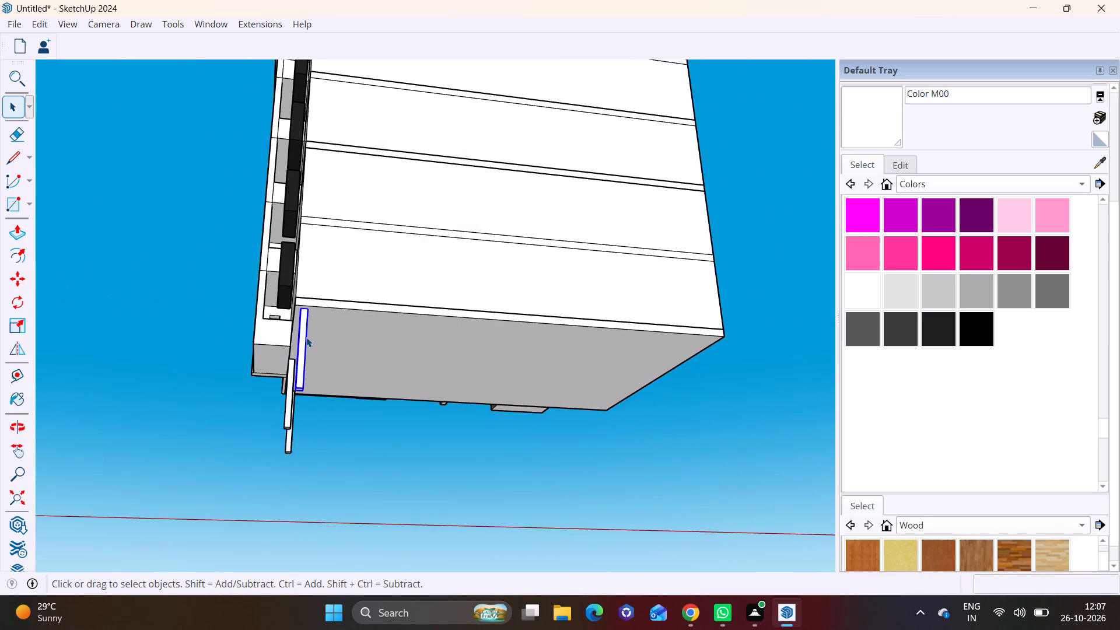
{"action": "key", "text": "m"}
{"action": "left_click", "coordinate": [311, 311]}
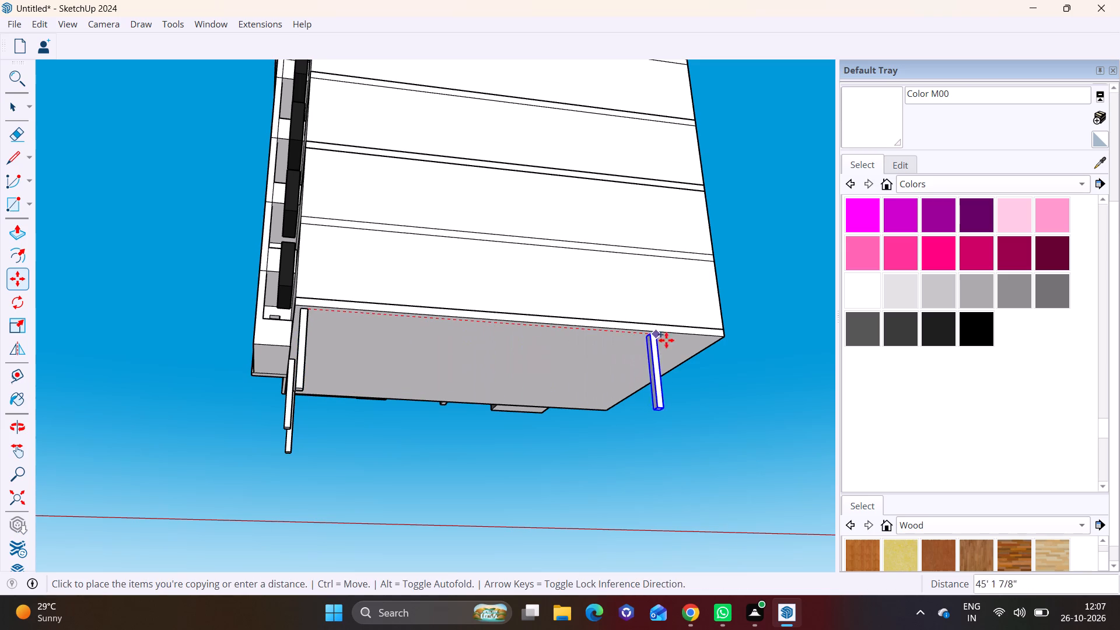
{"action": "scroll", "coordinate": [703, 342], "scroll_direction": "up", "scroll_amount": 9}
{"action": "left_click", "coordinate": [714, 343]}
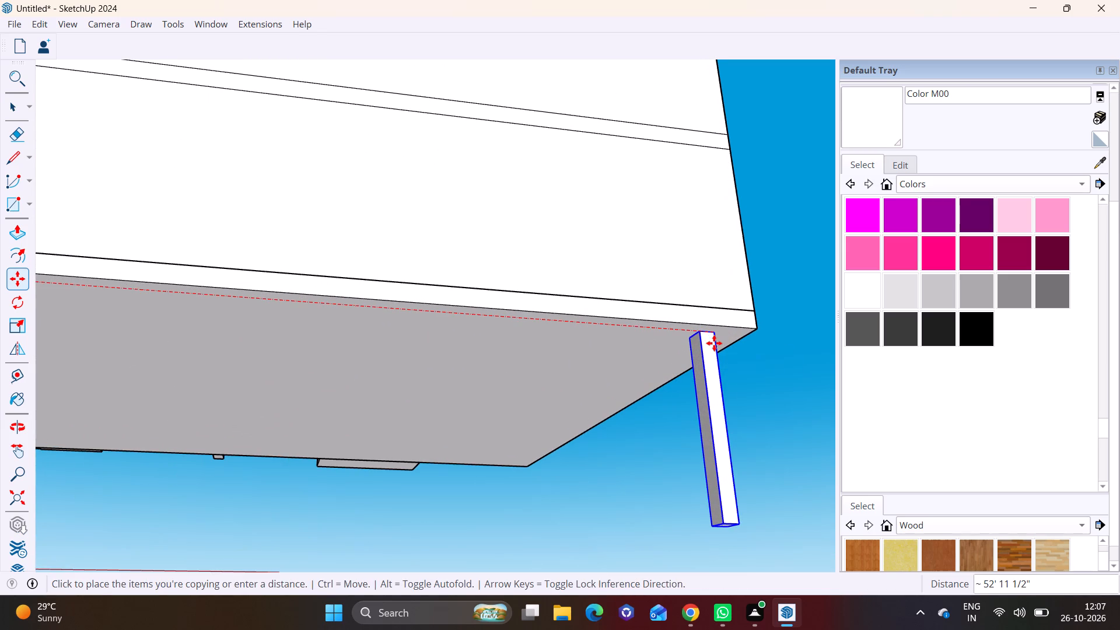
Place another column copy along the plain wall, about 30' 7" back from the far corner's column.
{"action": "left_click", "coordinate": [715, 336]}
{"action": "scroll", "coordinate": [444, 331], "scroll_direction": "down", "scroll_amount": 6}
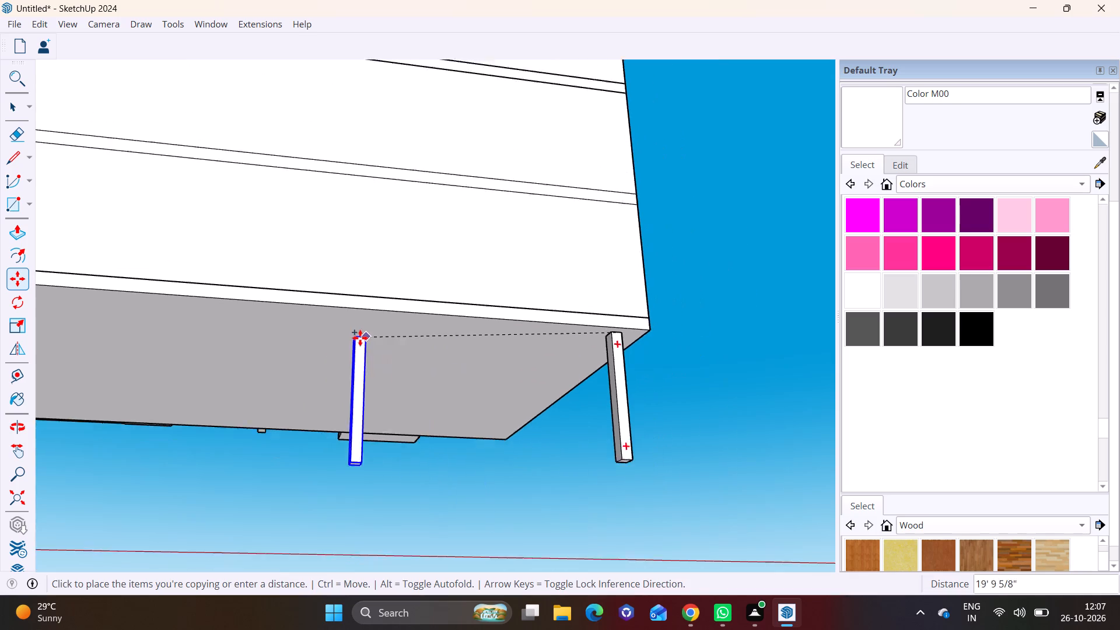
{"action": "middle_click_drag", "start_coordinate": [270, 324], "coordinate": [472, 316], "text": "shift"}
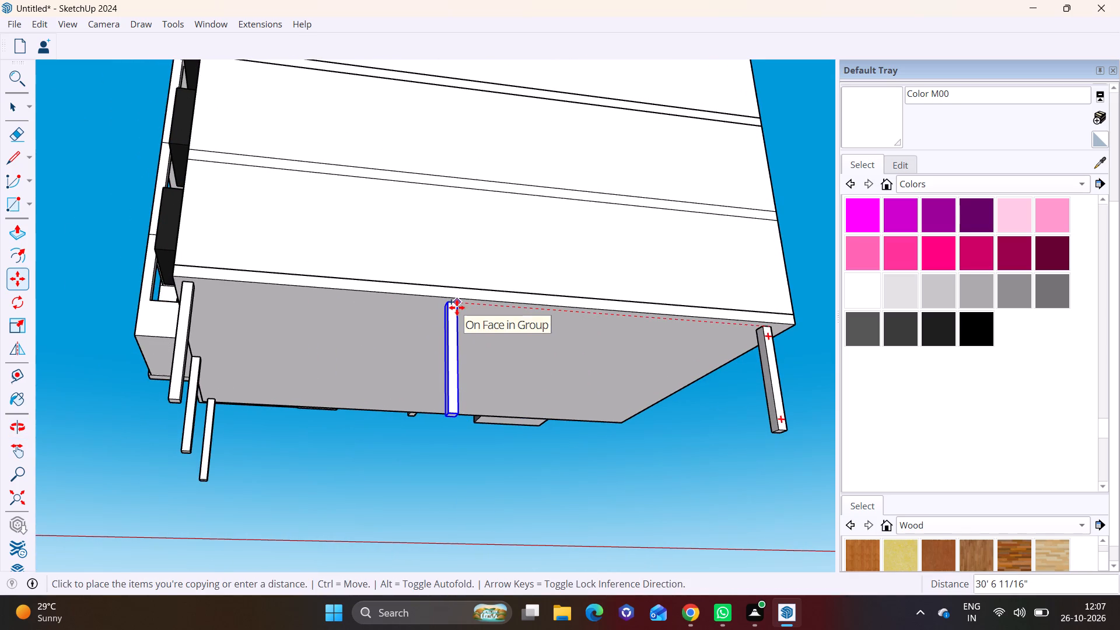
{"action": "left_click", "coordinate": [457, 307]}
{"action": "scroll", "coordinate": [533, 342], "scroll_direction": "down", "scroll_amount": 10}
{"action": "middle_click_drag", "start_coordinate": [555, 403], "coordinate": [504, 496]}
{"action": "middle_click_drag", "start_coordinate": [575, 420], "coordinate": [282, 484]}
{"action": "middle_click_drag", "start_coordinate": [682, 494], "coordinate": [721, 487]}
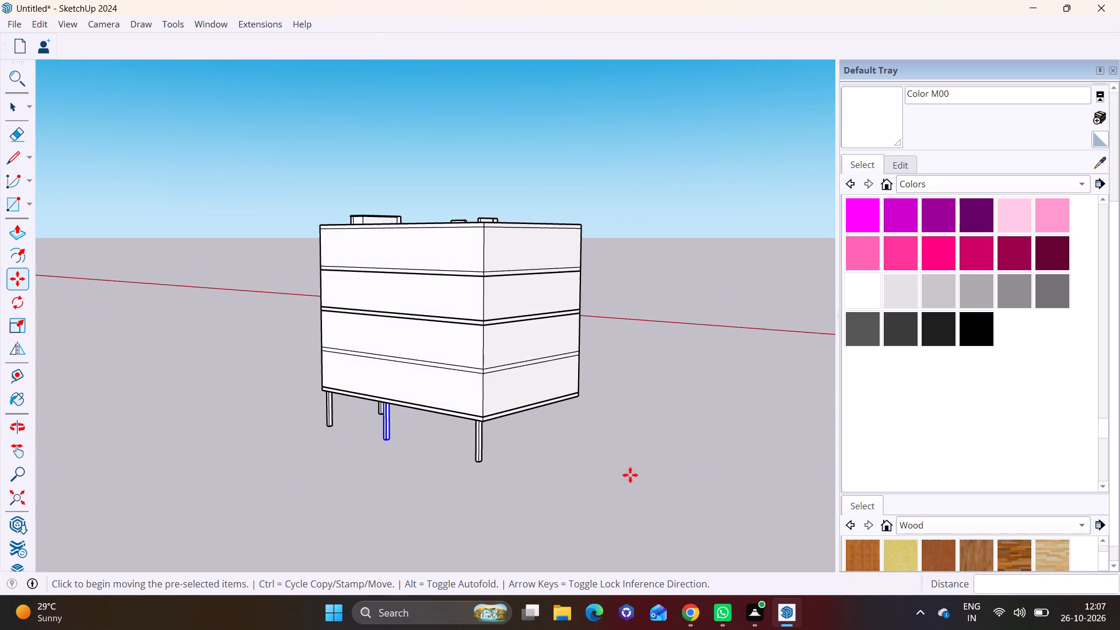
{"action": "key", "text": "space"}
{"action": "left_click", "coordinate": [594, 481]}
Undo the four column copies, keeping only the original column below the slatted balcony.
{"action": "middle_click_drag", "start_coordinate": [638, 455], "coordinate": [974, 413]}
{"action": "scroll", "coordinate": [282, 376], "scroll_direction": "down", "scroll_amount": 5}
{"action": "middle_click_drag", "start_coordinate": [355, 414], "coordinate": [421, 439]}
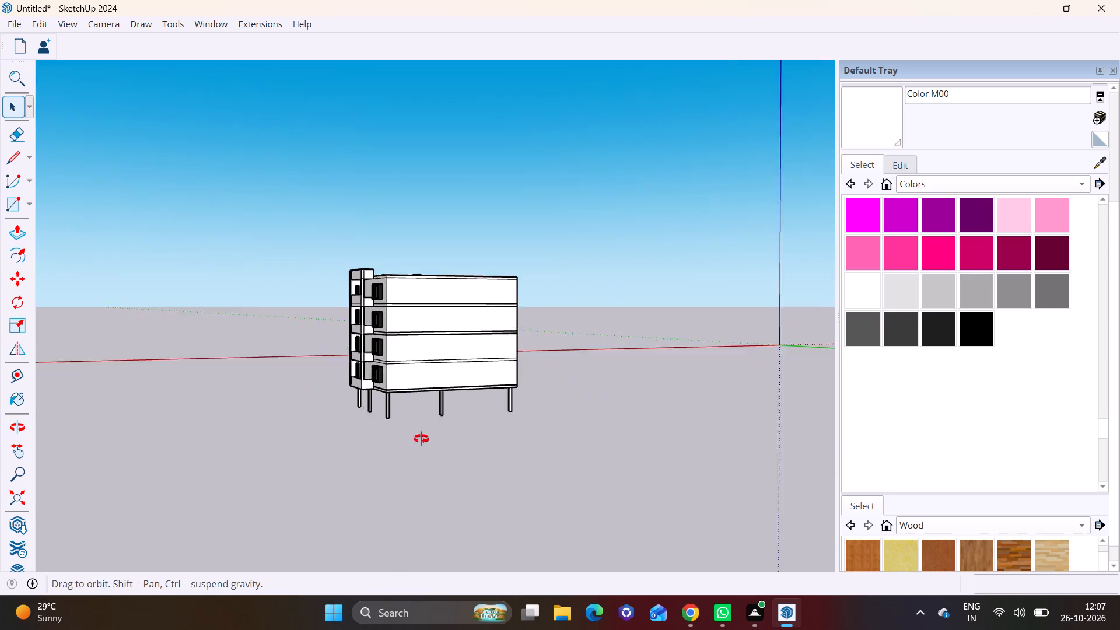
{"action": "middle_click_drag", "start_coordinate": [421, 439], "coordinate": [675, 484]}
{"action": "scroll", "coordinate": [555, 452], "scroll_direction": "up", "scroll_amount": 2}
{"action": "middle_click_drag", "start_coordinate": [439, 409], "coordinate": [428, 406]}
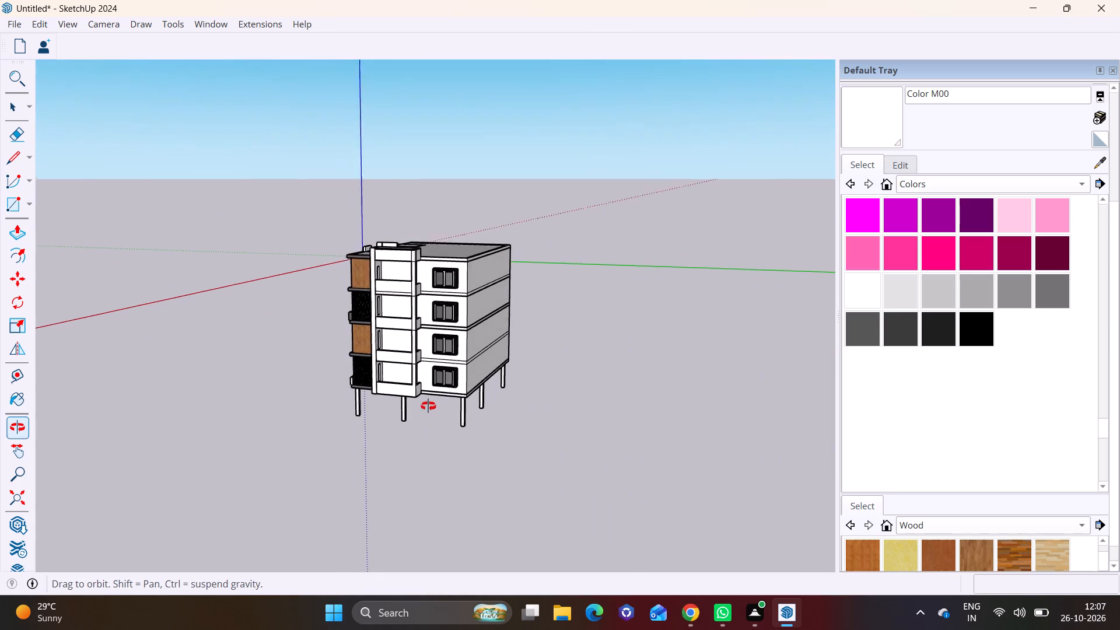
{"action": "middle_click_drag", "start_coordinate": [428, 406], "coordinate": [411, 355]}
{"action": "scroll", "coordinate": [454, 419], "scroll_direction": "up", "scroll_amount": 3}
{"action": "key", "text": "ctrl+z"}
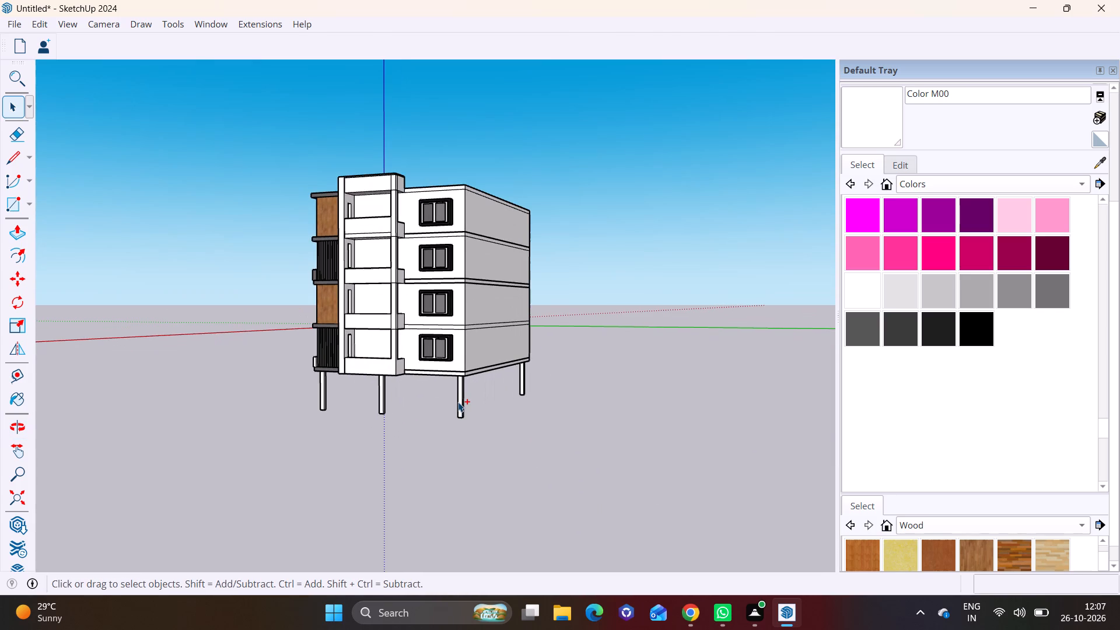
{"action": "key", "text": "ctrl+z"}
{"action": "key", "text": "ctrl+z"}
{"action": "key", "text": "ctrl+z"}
Thicken the column below the slatted balcony by pulling one side face out about 10".
{"action": "scroll", "coordinate": [314, 387], "scroll_direction": "up", "scroll_amount": 7}
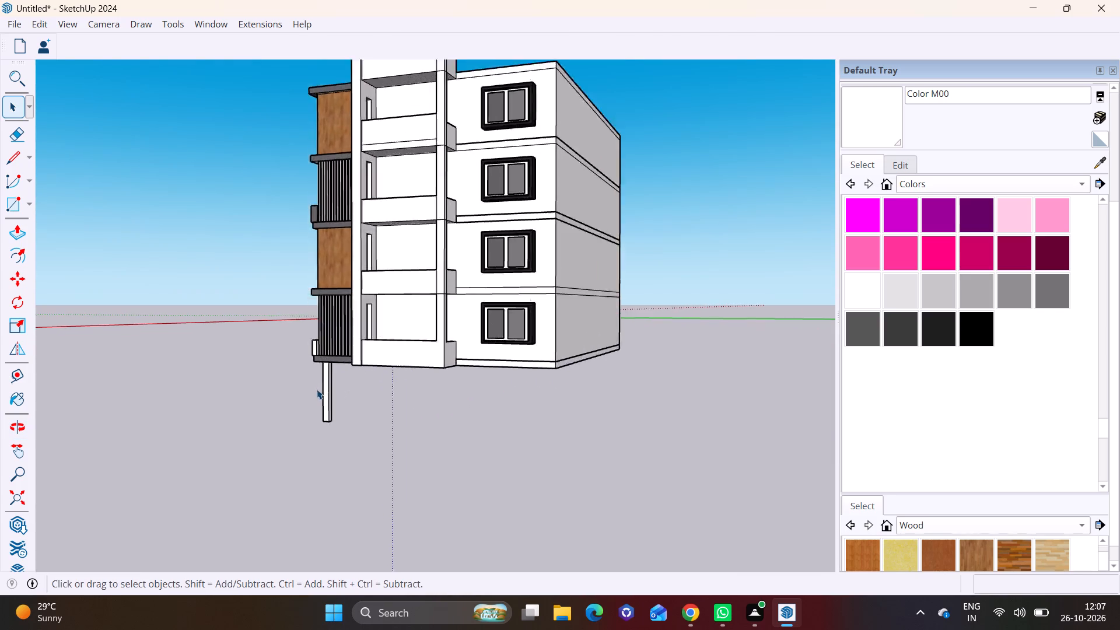
{"action": "scroll", "coordinate": [317, 389], "scroll_direction": "up", "scroll_amount": 18}
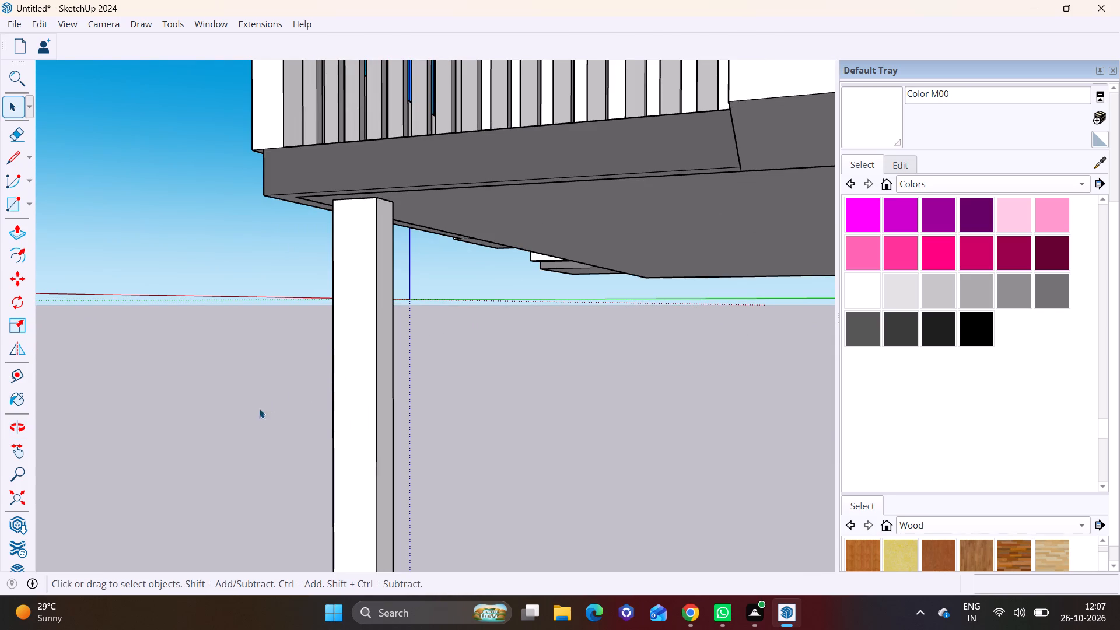
{"action": "middle_click_drag", "start_coordinate": [316, 393], "coordinate": [286, 309], "text": "shift"}
{"action": "middle_click_drag", "start_coordinate": [298, 320], "coordinate": [238, 364]}
{"action": "scroll", "coordinate": [236, 439], "scroll_direction": "down", "scroll_amount": 3}
{"action": "middle_click_drag", "start_coordinate": [233, 438], "coordinate": [282, 302], "text": "shift"}
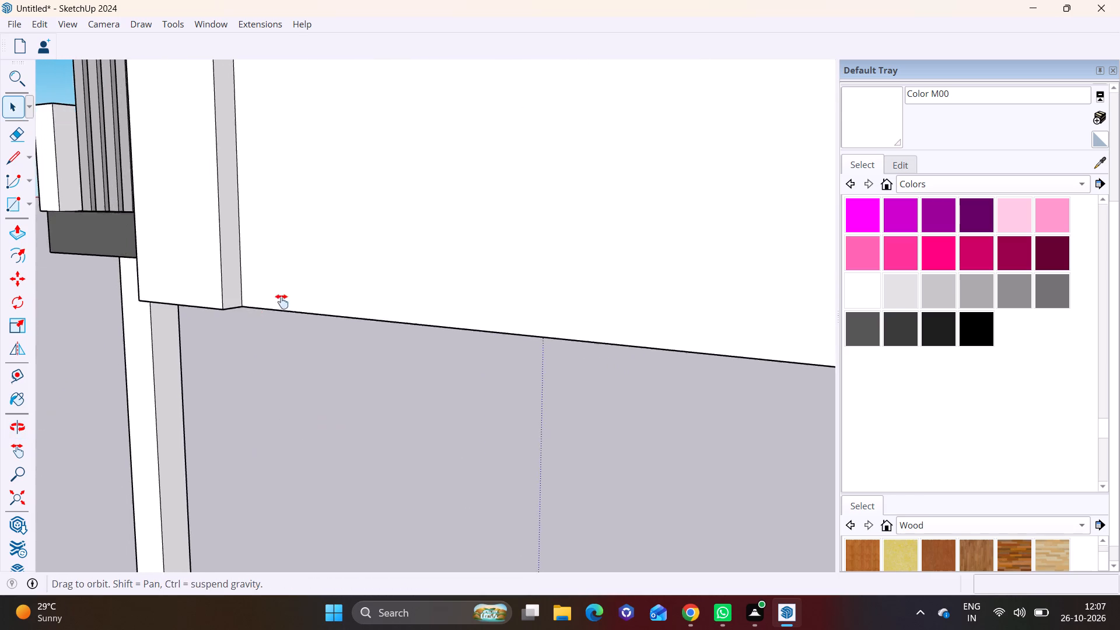
{"action": "middle_click_drag", "start_coordinate": [282, 302], "coordinate": [300, 274], "text": "shift"}
{"action": "middle_click_drag", "start_coordinate": [235, 354], "coordinate": [306, 242]}
{"action": "triple_click", "coordinate": [254, 306]}
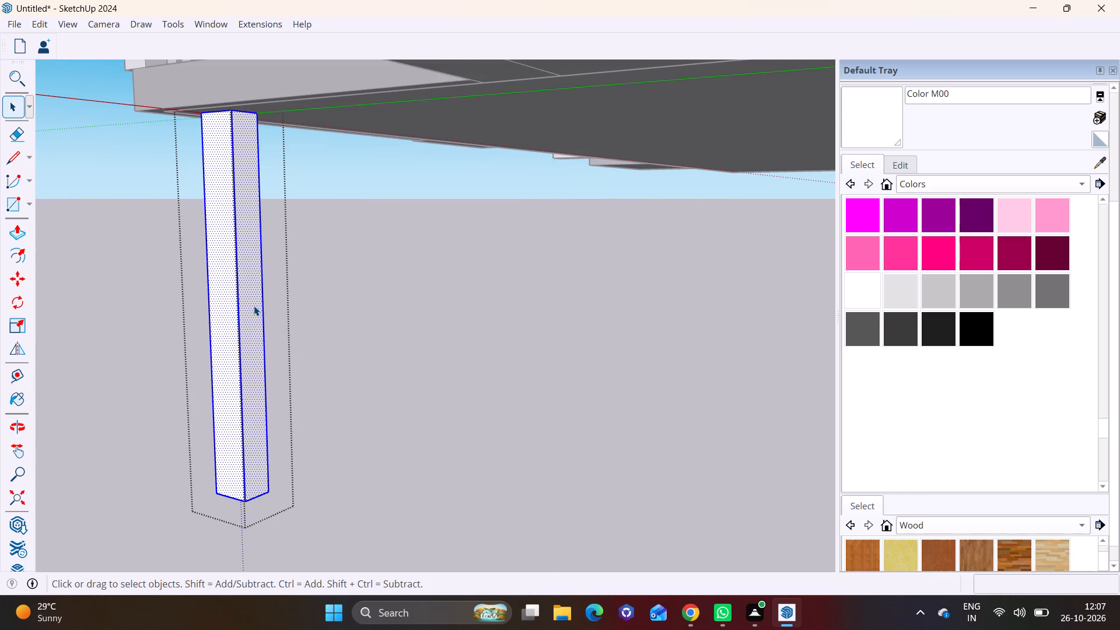
{"action": "left_click", "coordinate": [254, 306]}
{"action": "left_click", "coordinate": [251, 295]}
{"action": "left_click", "coordinate": [17, 233]}
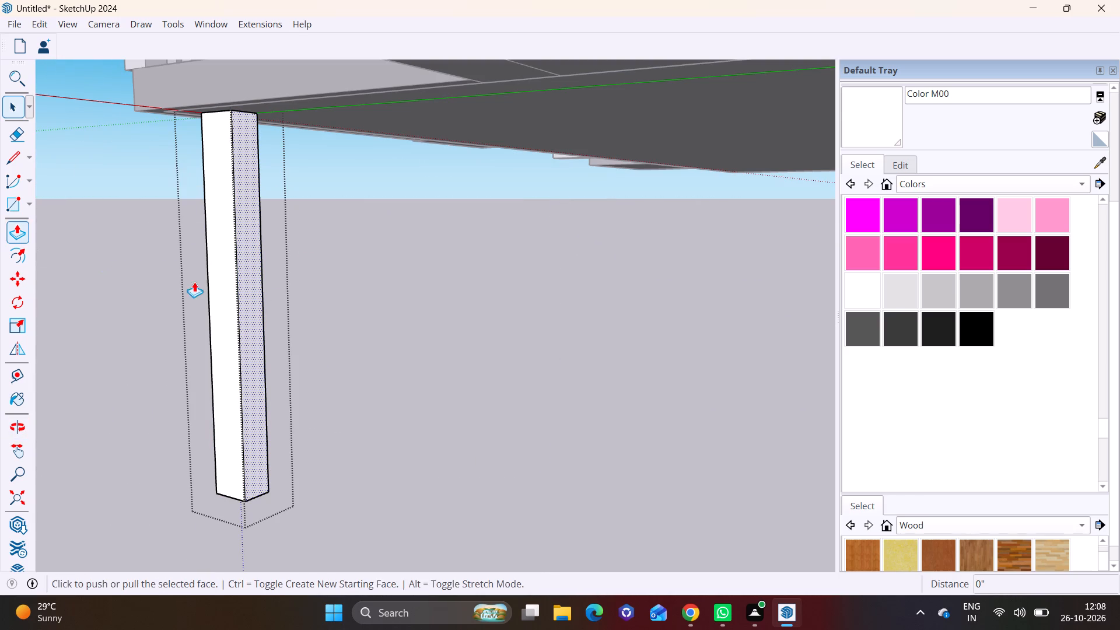
{"action": "left_click", "coordinate": [251, 302]}
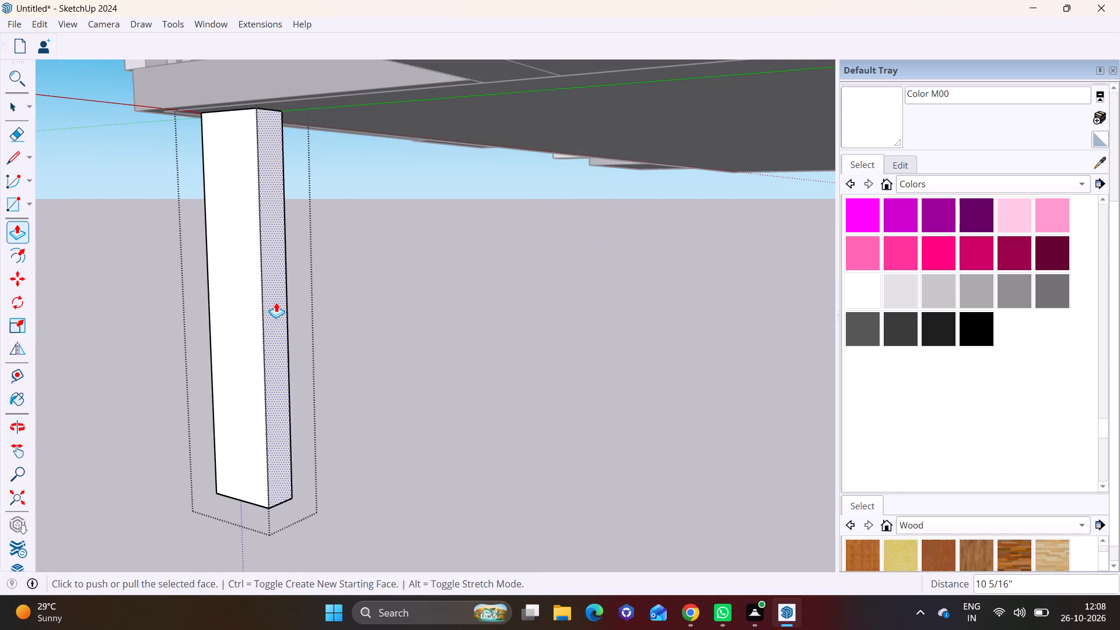
{"action": "left_click", "coordinate": [276, 302]}
Pull the column's adjacent narrow side face out about 1' 1/4" and leave the group.
{"action": "middle_click_drag", "start_coordinate": [226, 302], "coordinate": [725, 328]}
{"action": "middle_click_drag", "start_coordinate": [422, 346], "coordinate": [608, 351]}
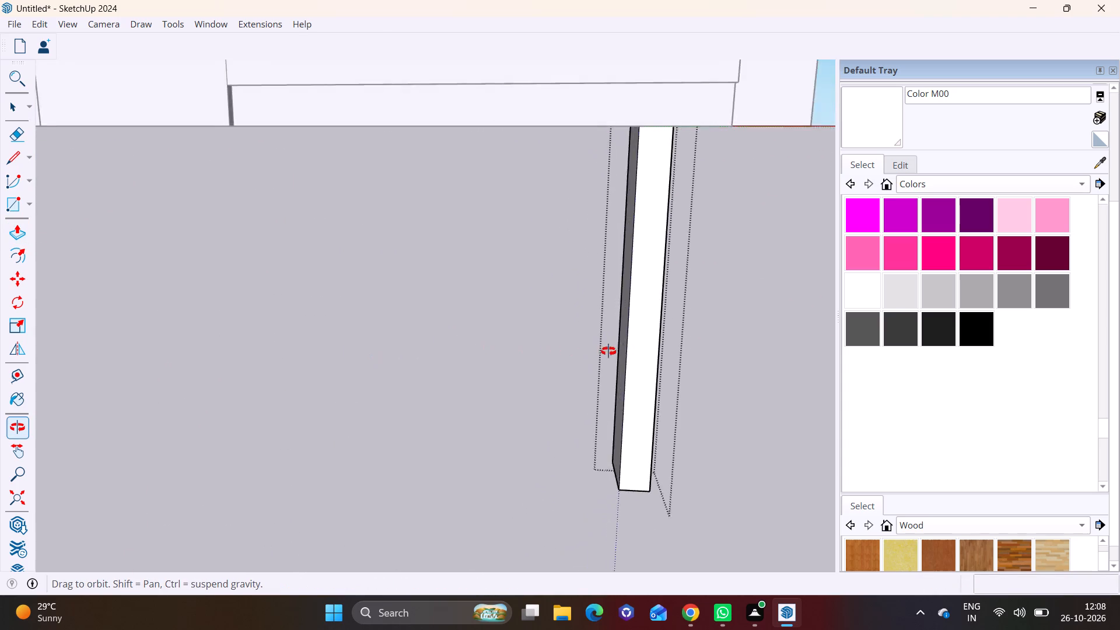
{"action": "middle_click_drag", "start_coordinate": [608, 351], "coordinate": [789, 279]}
{"action": "left_click", "coordinate": [10, 104]}
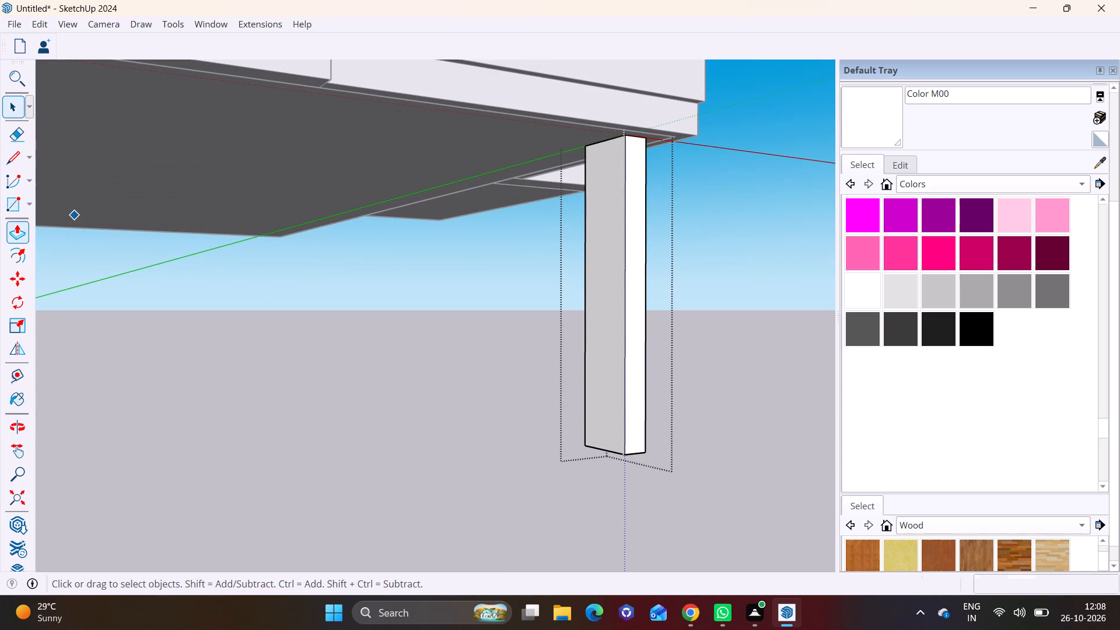
{"action": "left_click", "coordinate": [606, 262]}
{"action": "left_click", "coordinate": [12, 233]}
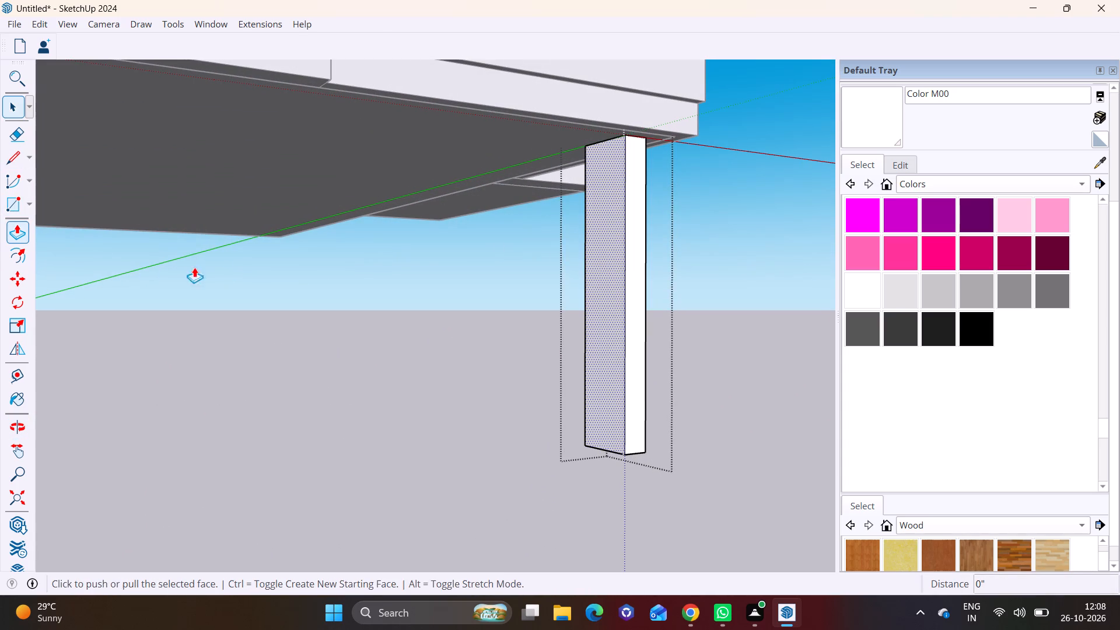
{"action": "left_click", "coordinate": [605, 296]}
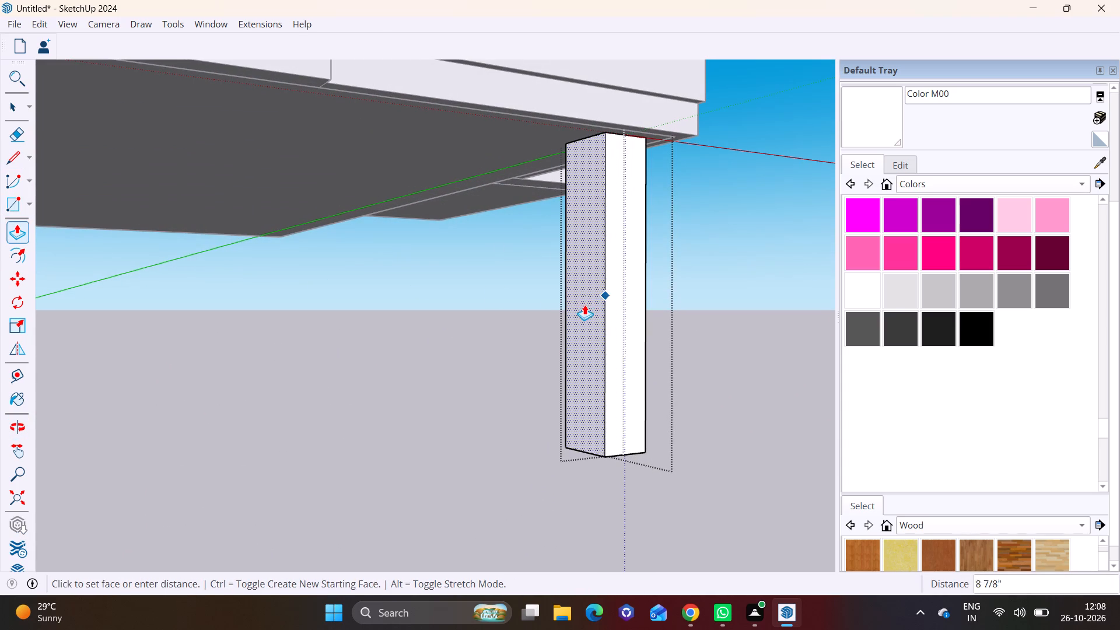
{"action": "left_click", "coordinate": [580, 306]}
{"action": "scroll", "coordinate": [422, 418], "scroll_direction": "down", "scroll_amount": 12}
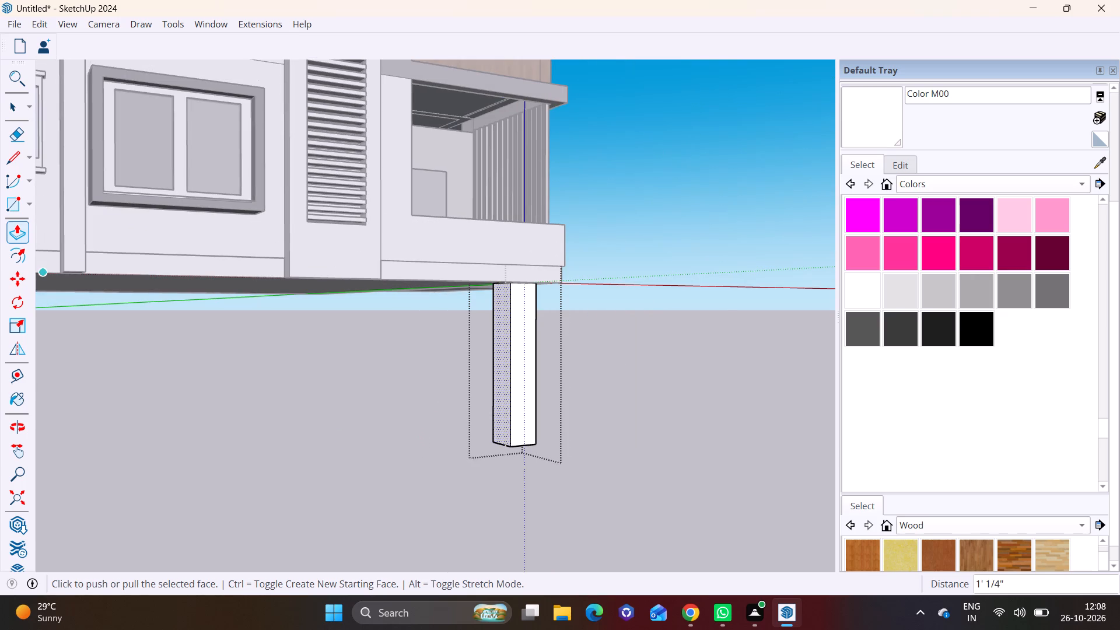
{"action": "left_click", "coordinate": [5, 108]}
{"action": "left_click", "coordinate": [584, 353]}
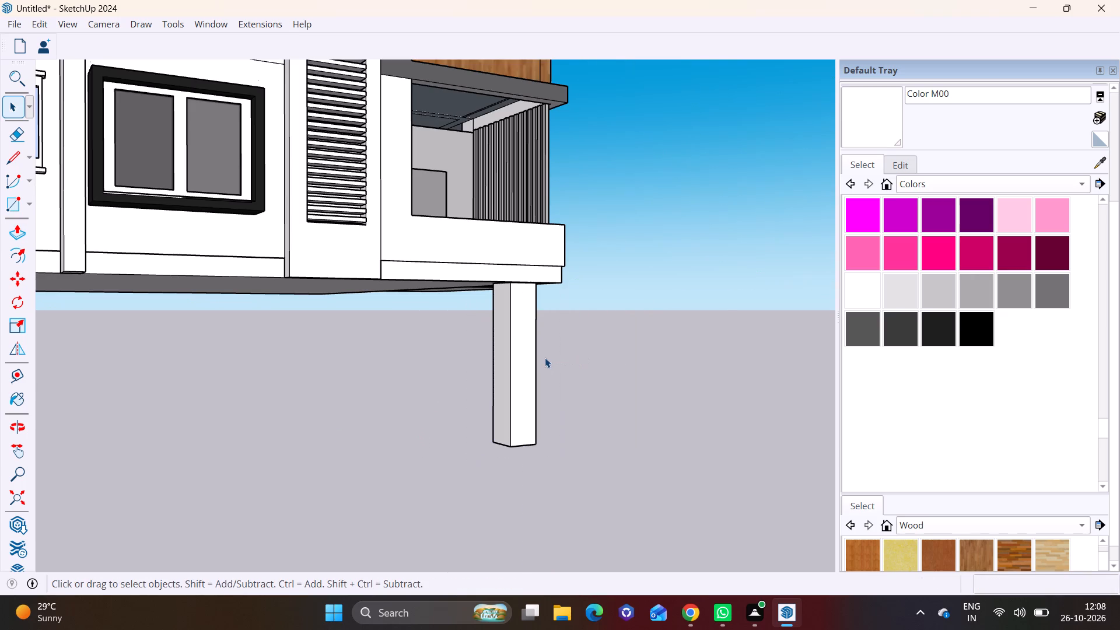
Copy the thickened column about 15' 6" along the slatted-balcony side to below the open balcony.
{"action": "left_click", "coordinate": [508, 360]}
{"action": "middle_click_drag", "start_coordinate": [558, 362], "coordinate": [2, 419]}
{"action": "scroll", "coordinate": [283, 353], "scroll_direction": "up", "scroll_amount": 2}
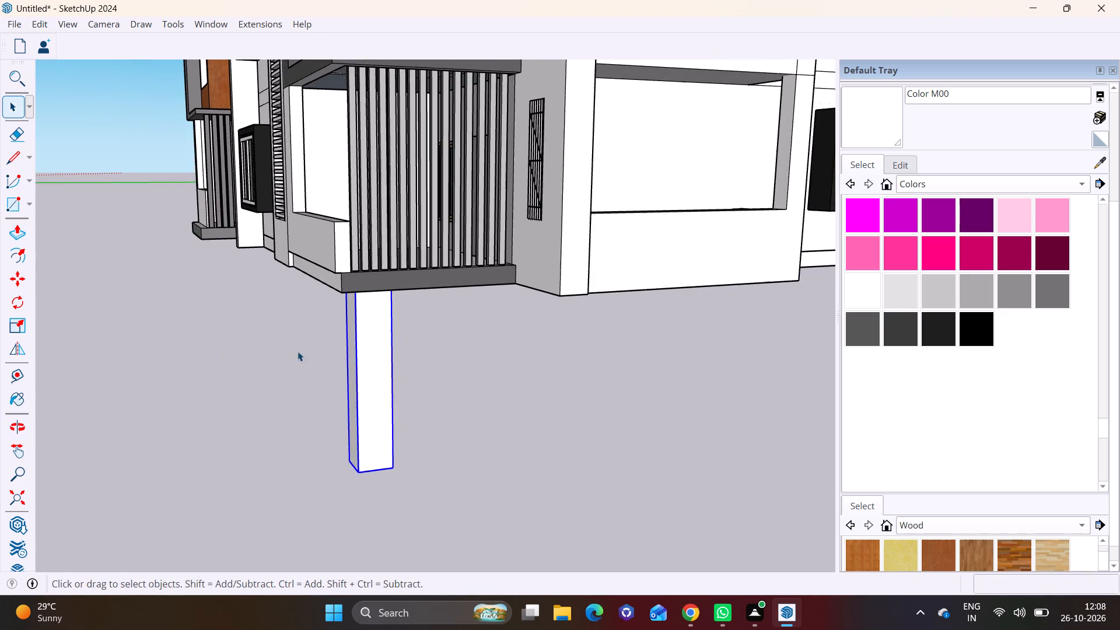
{"action": "middle_click_drag", "start_coordinate": [396, 359], "coordinate": [329, 235]}
{"action": "scroll", "coordinate": [398, 358], "scroll_direction": "up", "scroll_amount": 1}
{"action": "middle_click_drag", "start_coordinate": [387, 258], "coordinate": [209, 349]}
{"action": "middle_click_drag", "start_coordinate": [325, 296], "coordinate": [314, 274]}
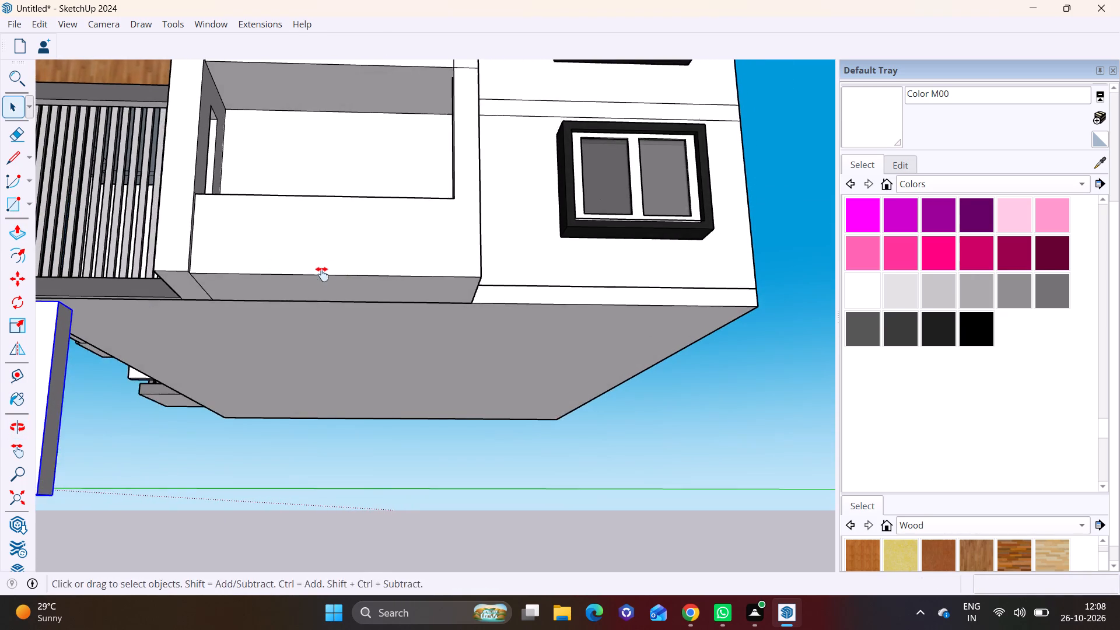
{"action": "middle_click_drag", "start_coordinate": [320, 274], "coordinate": [380, 244], "text": "shift"}
{"action": "key", "text": "m"}
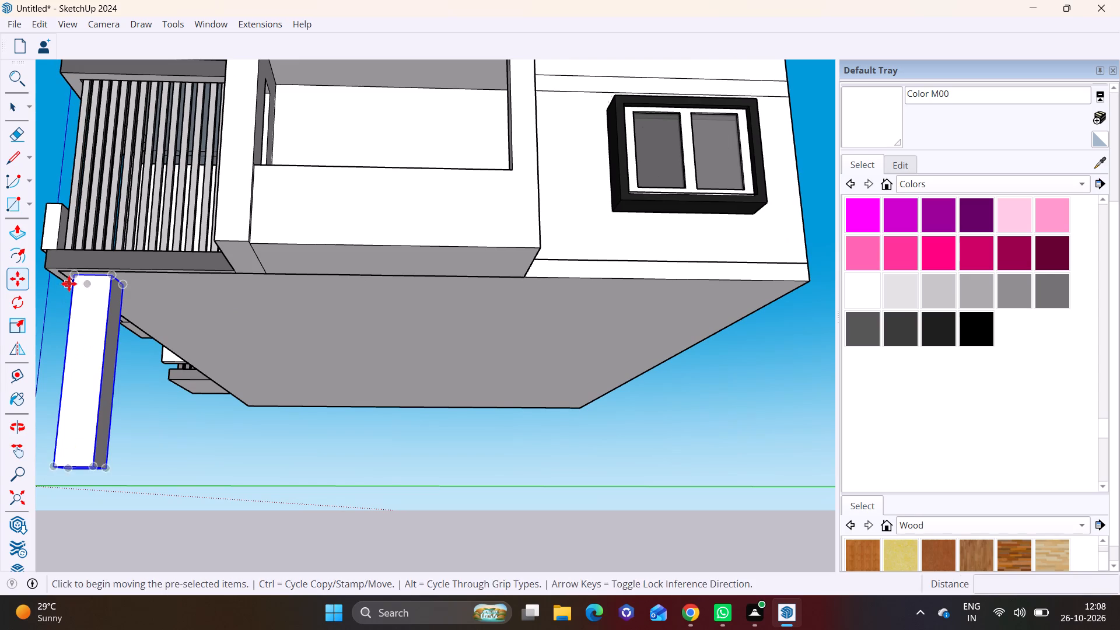
{"action": "left_click", "coordinate": [74, 275]}
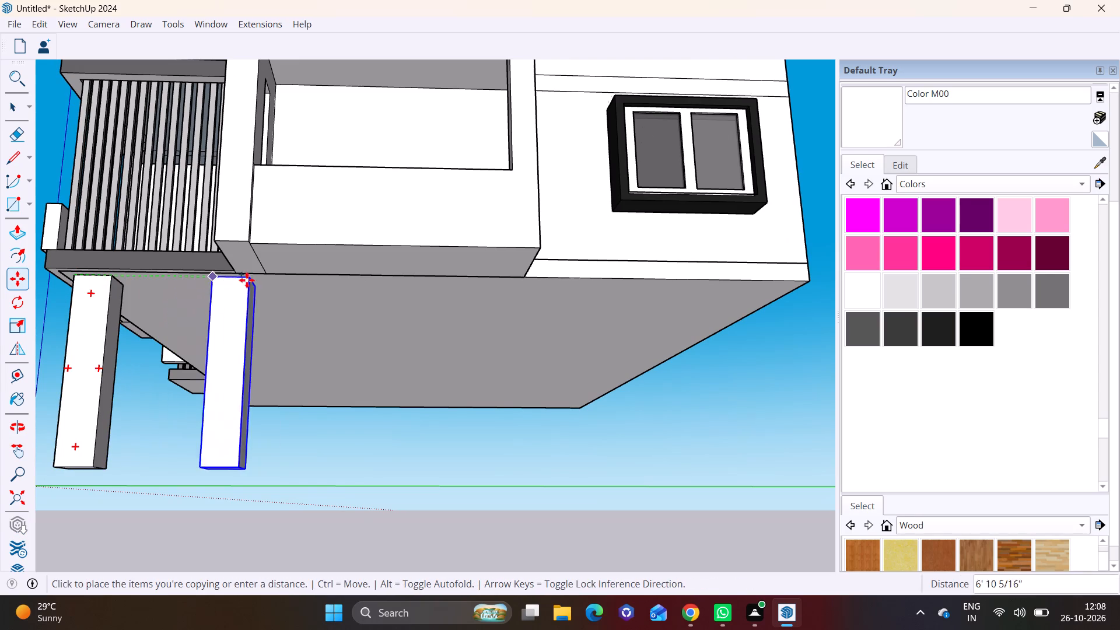
{"action": "left_click", "coordinate": [369, 286]}
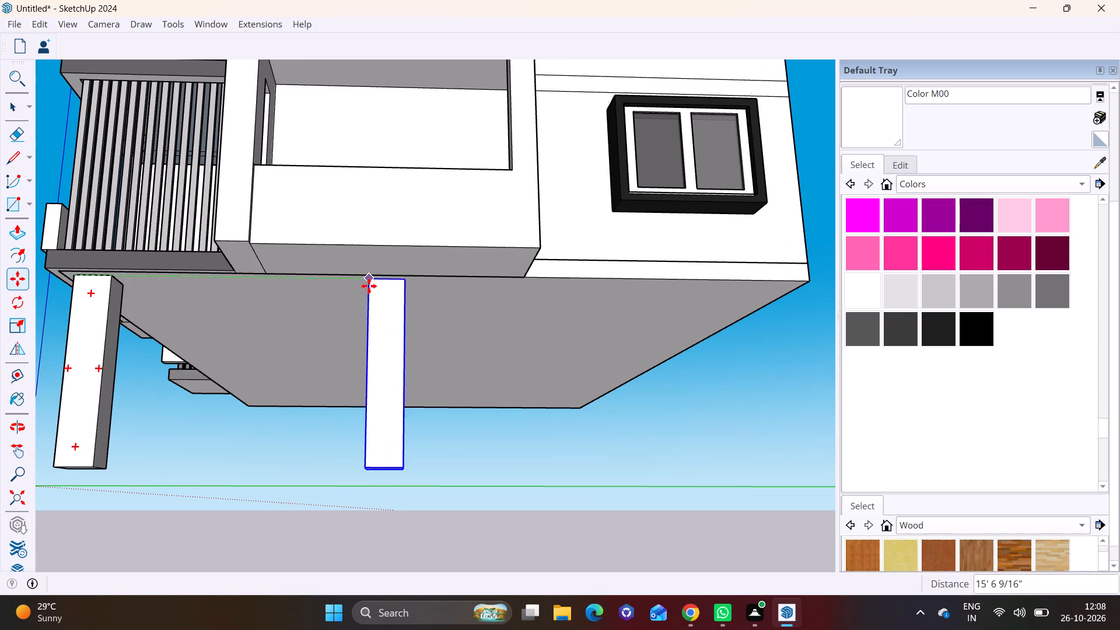
Copy the new column about 20' further along the same side to the building's second corner.
{"action": "left_click", "coordinate": [369, 284]}
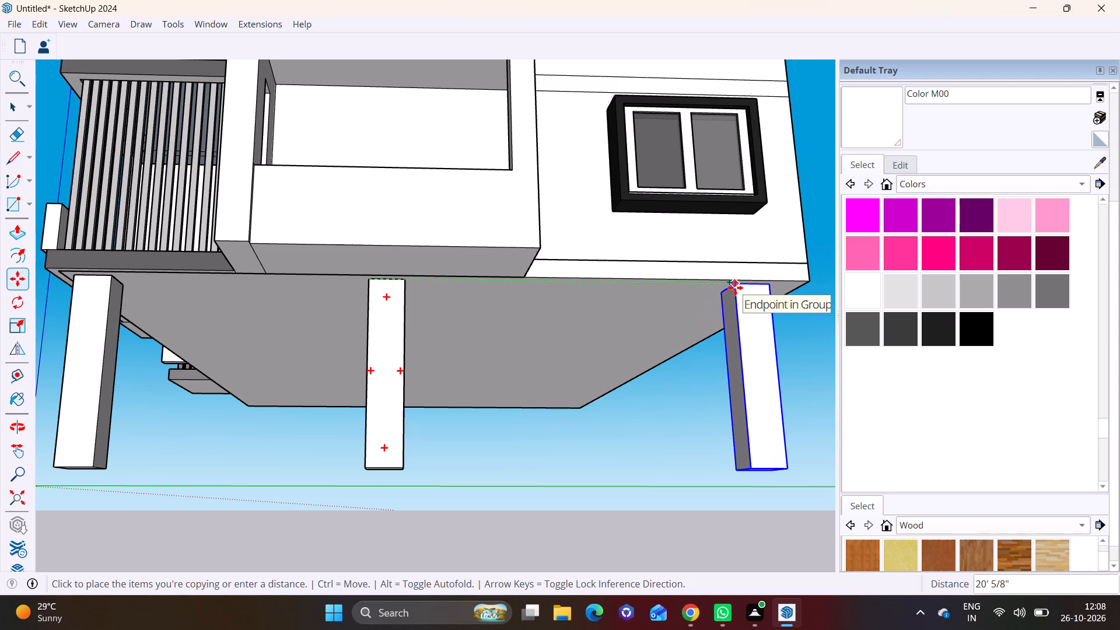
{"action": "left_click", "coordinate": [735, 288]}
{"action": "key", "text": "space"}
{"action": "left_click", "coordinate": [514, 419]}
Copy the second corner's column along the long plain wall to its far corner, about 51' 3" away.
{"action": "scroll", "coordinate": [516, 415], "scroll_direction": "down", "scroll_amount": 8}
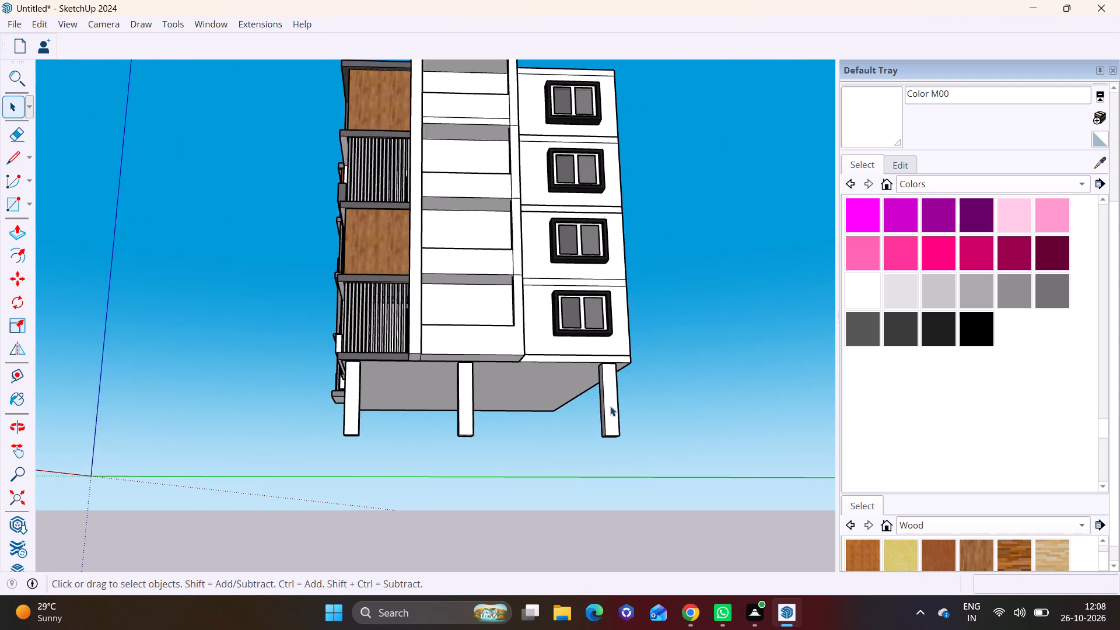
{"action": "middle_click_drag", "start_coordinate": [610, 406], "coordinate": [41, 435]}
{"action": "scroll", "coordinate": [322, 418], "scroll_direction": "up", "scroll_amount": 2}
{"action": "middle_click_drag", "start_coordinate": [332, 416], "coordinate": [418, 416]}
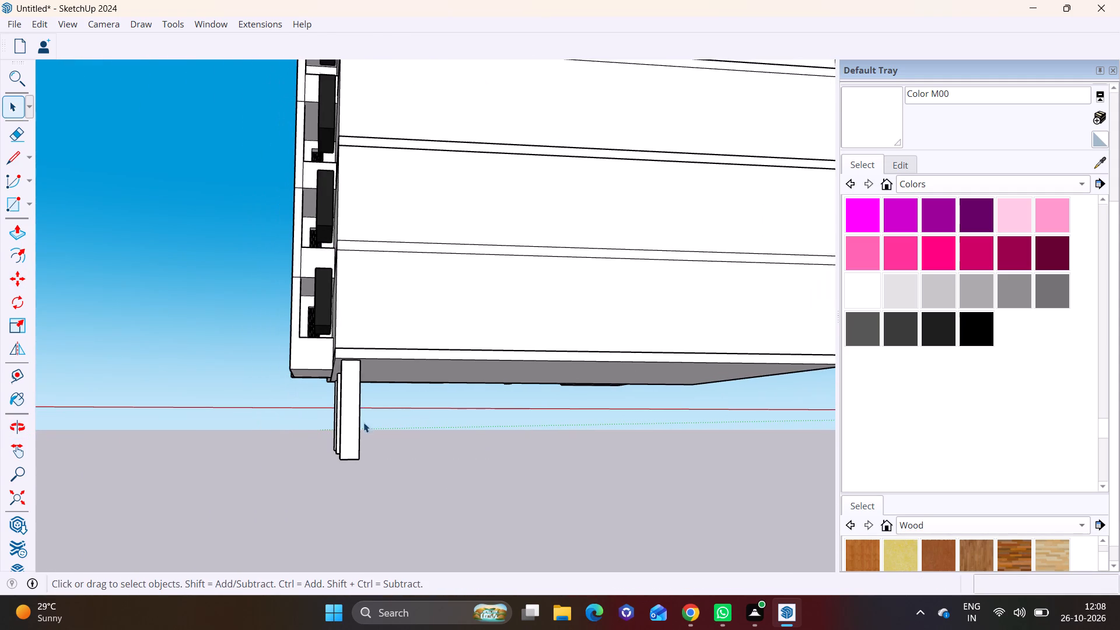
{"action": "left_click", "coordinate": [353, 407]}
{"action": "key", "text": "m"}
{"action": "scroll", "coordinate": [353, 370], "scroll_direction": "up", "scroll_amount": 2}
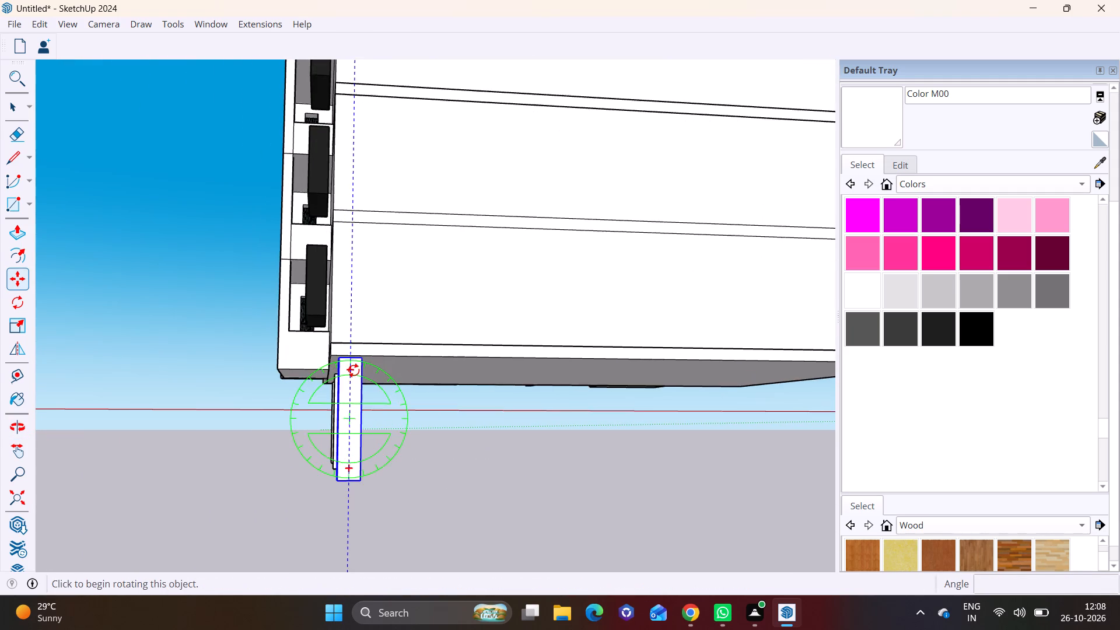
{"action": "middle_click_drag", "start_coordinate": [354, 370], "coordinate": [145, 381], "text": "shift"}
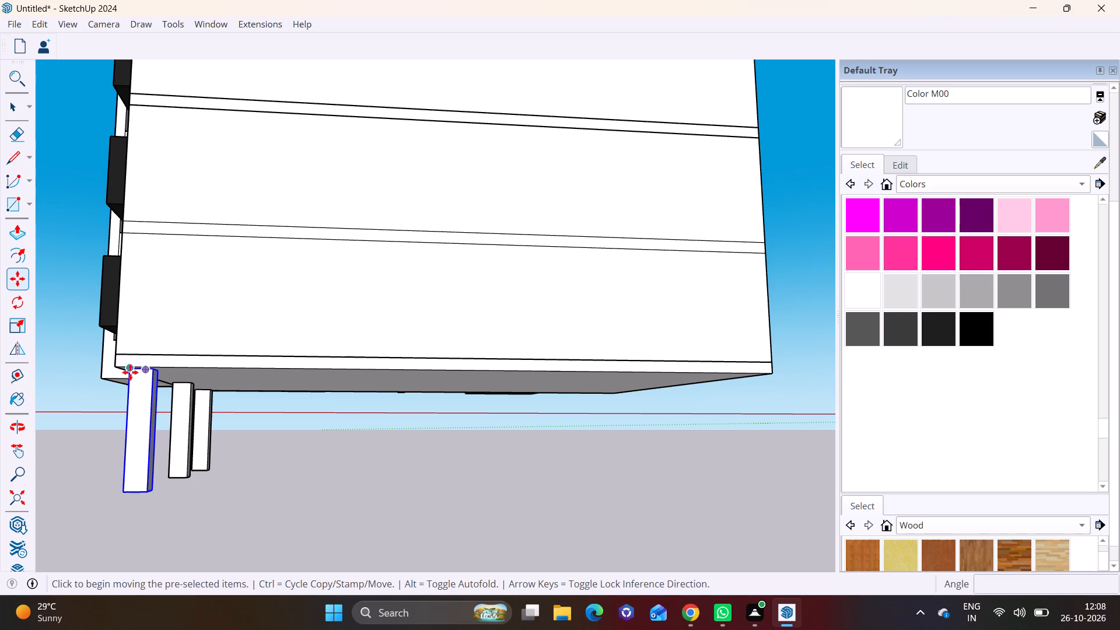
{"action": "left_click", "coordinate": [128, 372]}
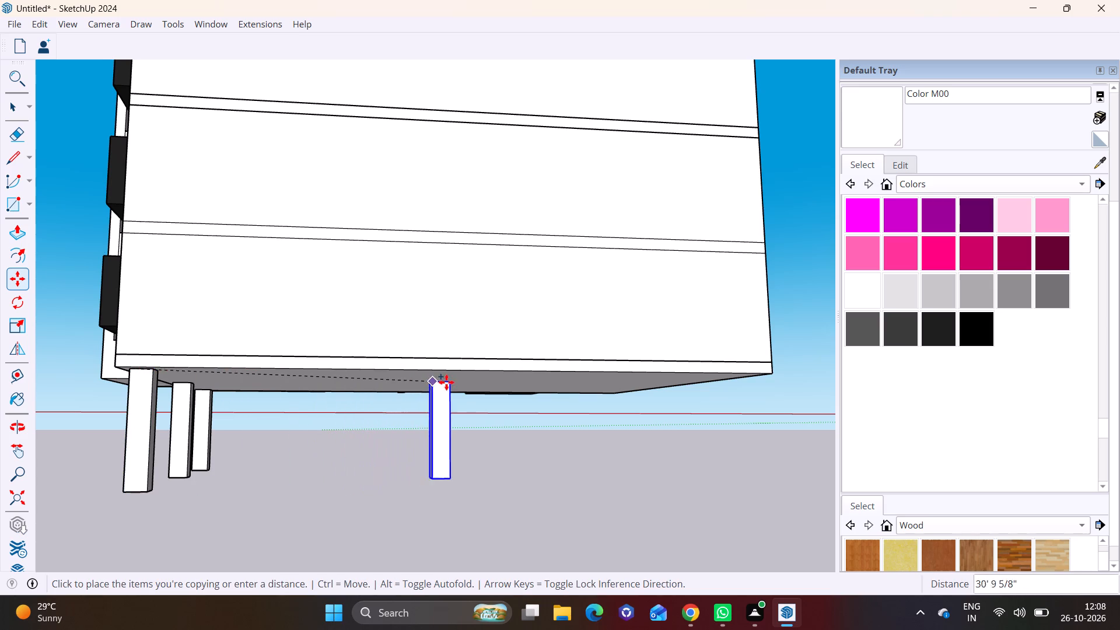
{"action": "scroll", "coordinate": [645, 370], "scroll_direction": "up", "scroll_amount": 4}
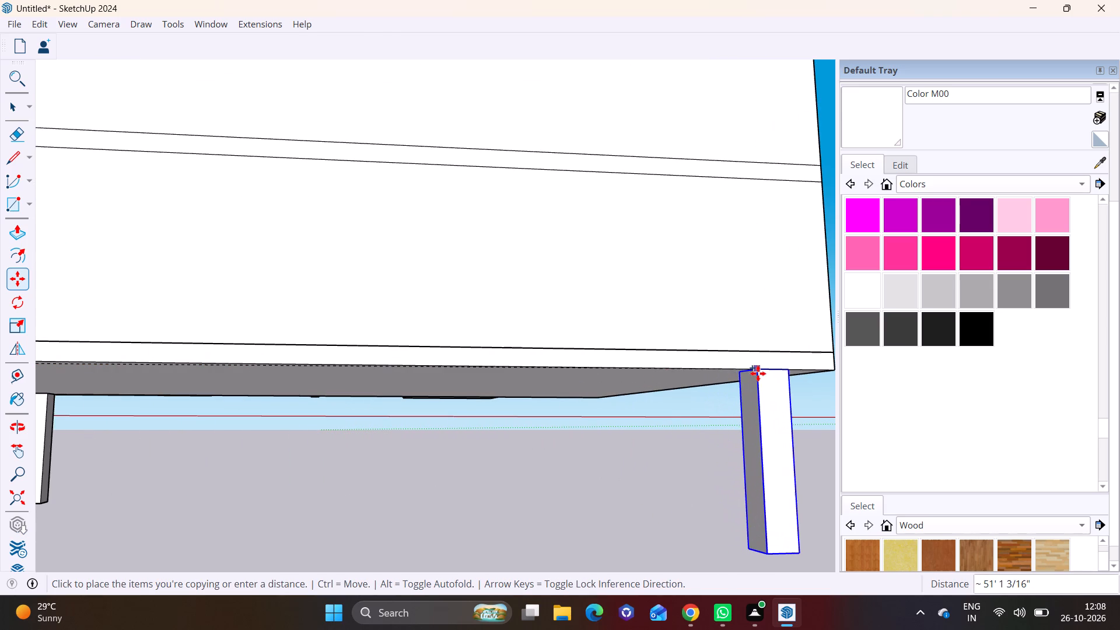
{"action": "scroll", "coordinate": [762, 381], "scroll_direction": "up", "scroll_amount": 2}
{"action": "scroll", "coordinate": [723, 382], "scroll_direction": "down", "scroll_amount": 5}
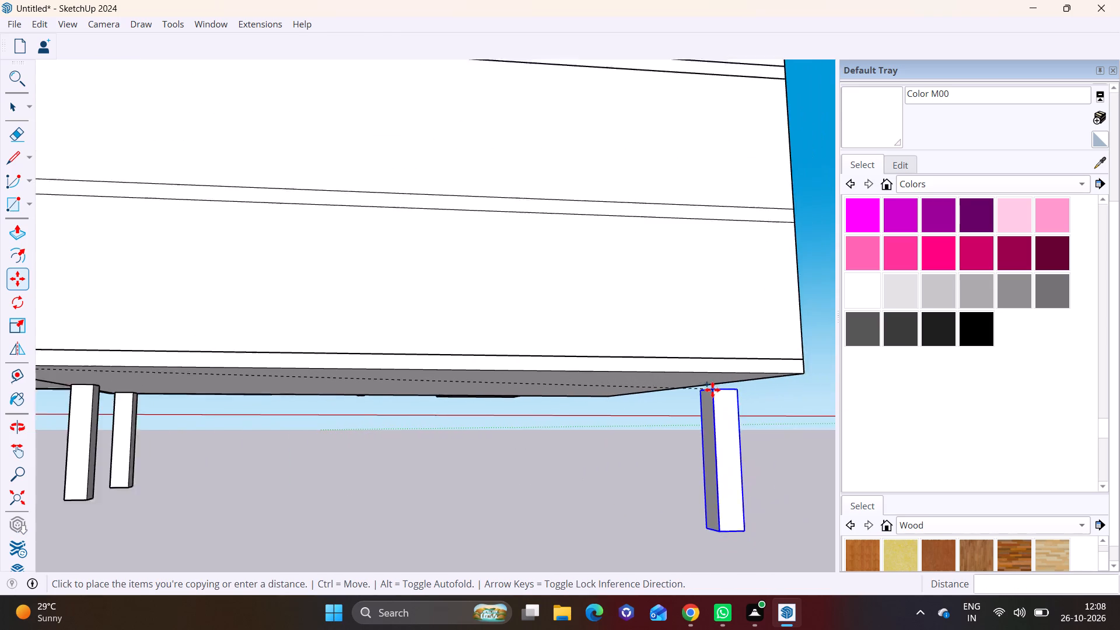
{"action": "middle_click_drag", "start_coordinate": [702, 388], "coordinate": [678, 324], "text": "shift"}
{"action": "scroll", "coordinate": [678, 324], "scroll_direction": "up", "scroll_amount": 1, "text": "shift"}
{"action": "left_click", "coordinate": [703, 296]}
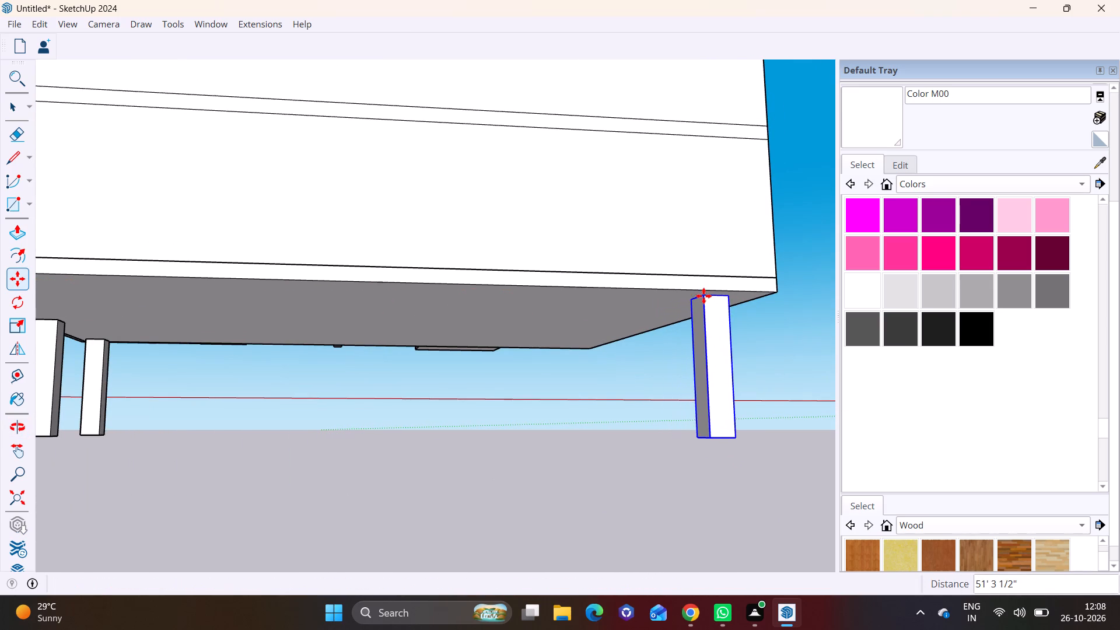
Place another column copy roughly midway along the plain wall, back from the far corner's column.
{"action": "left_click", "coordinate": [702, 296]}
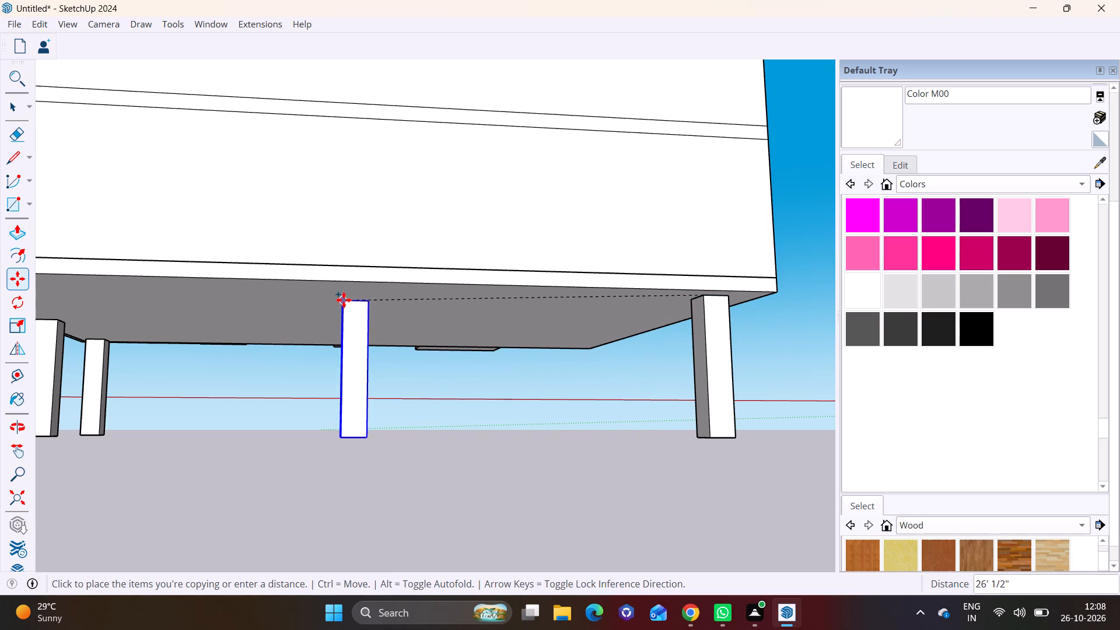
{"action": "left_click", "coordinate": [318, 290]}
Copy the far corner's column about 18' 4" along the adjoining plain end wall to near its middle.
{"action": "scroll", "coordinate": [325, 356], "scroll_direction": "down", "scroll_amount": 9}
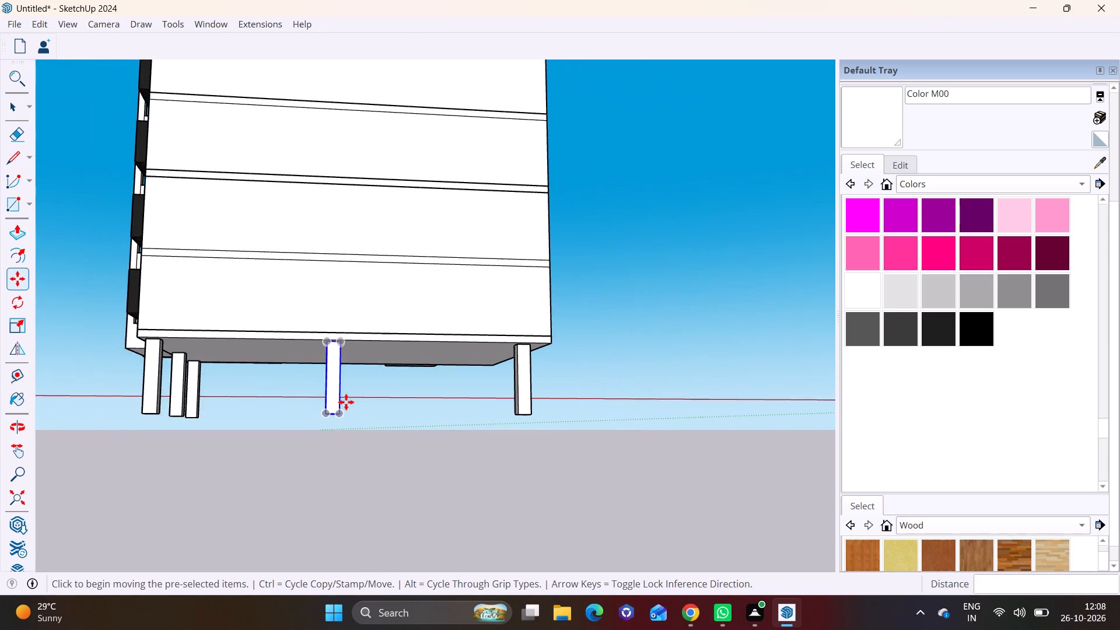
{"action": "scroll", "coordinate": [346, 402], "scroll_direction": "down", "scroll_amount": 2}
{"action": "middle_click_drag", "start_coordinate": [429, 408], "coordinate": [240, 525]}
{"action": "middle_click_drag", "start_coordinate": [293, 439], "coordinate": [0, 321]}
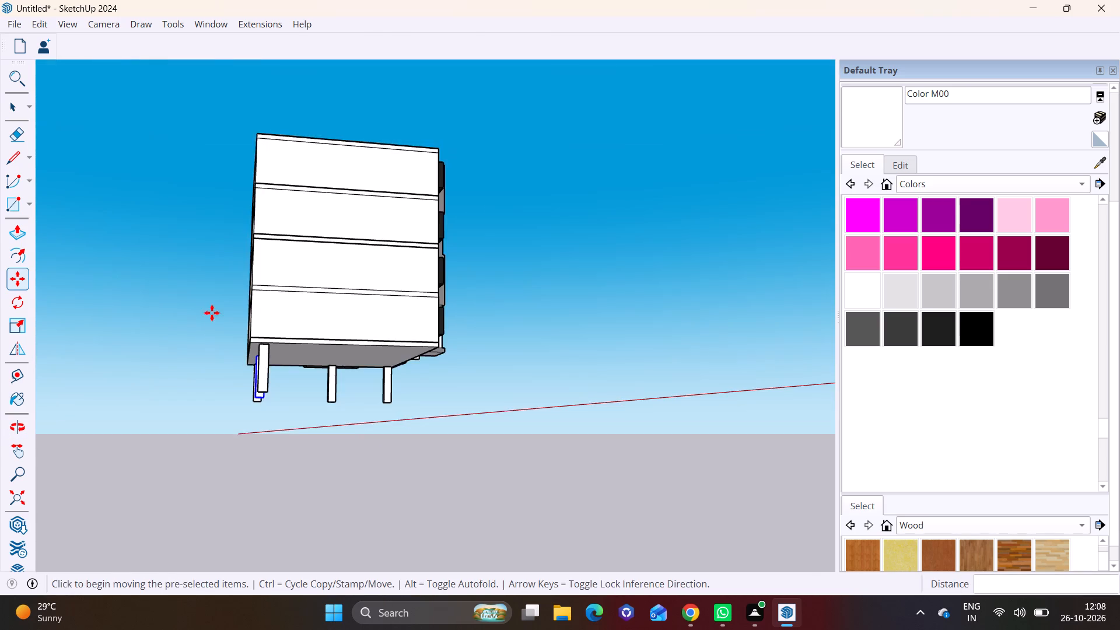
{"action": "scroll", "coordinate": [272, 305], "scroll_direction": "up", "scroll_amount": 10}
{"action": "key", "text": "space"}
{"action": "left_click", "coordinate": [235, 384]}
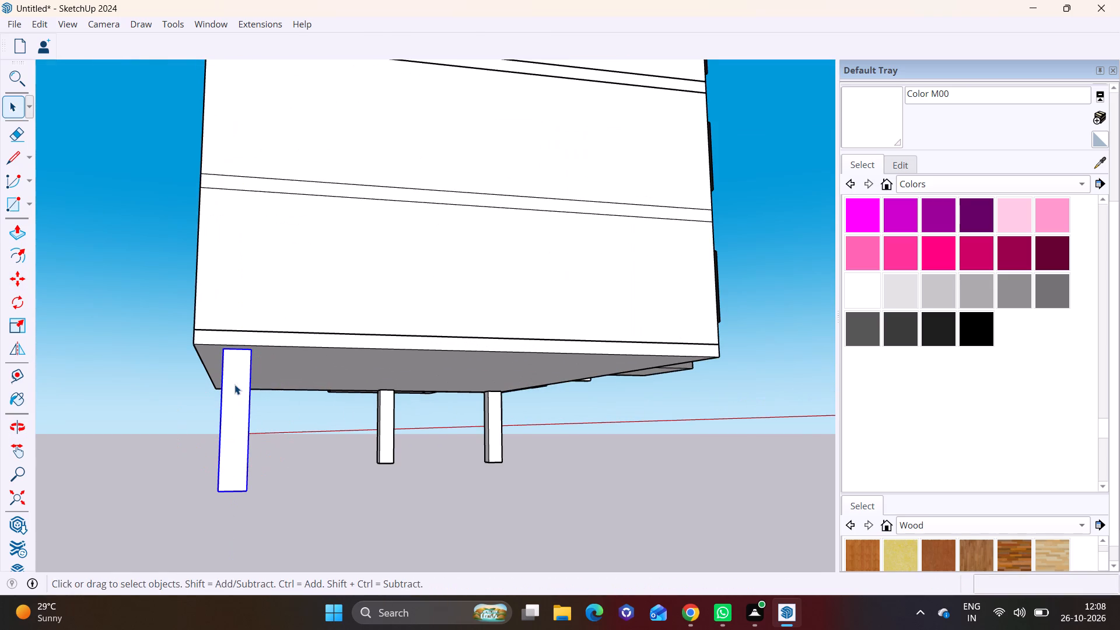
{"action": "key", "text": "m"}
{"action": "left_click", "coordinate": [226, 352]}
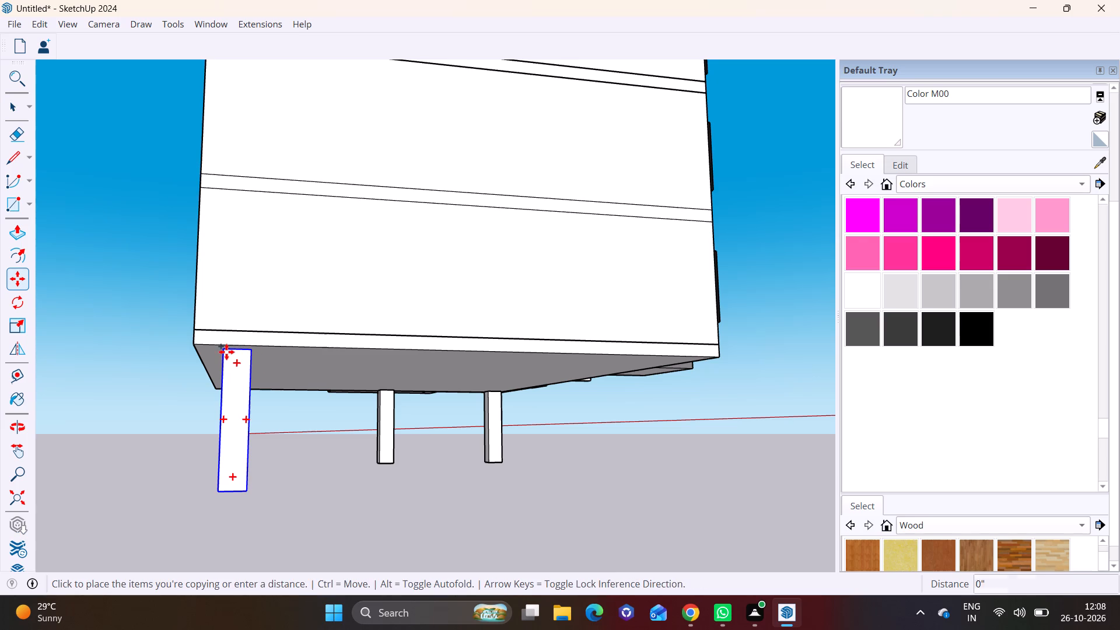
{"action": "middle_click_drag", "start_coordinate": [443, 354], "coordinate": [387, 354]}
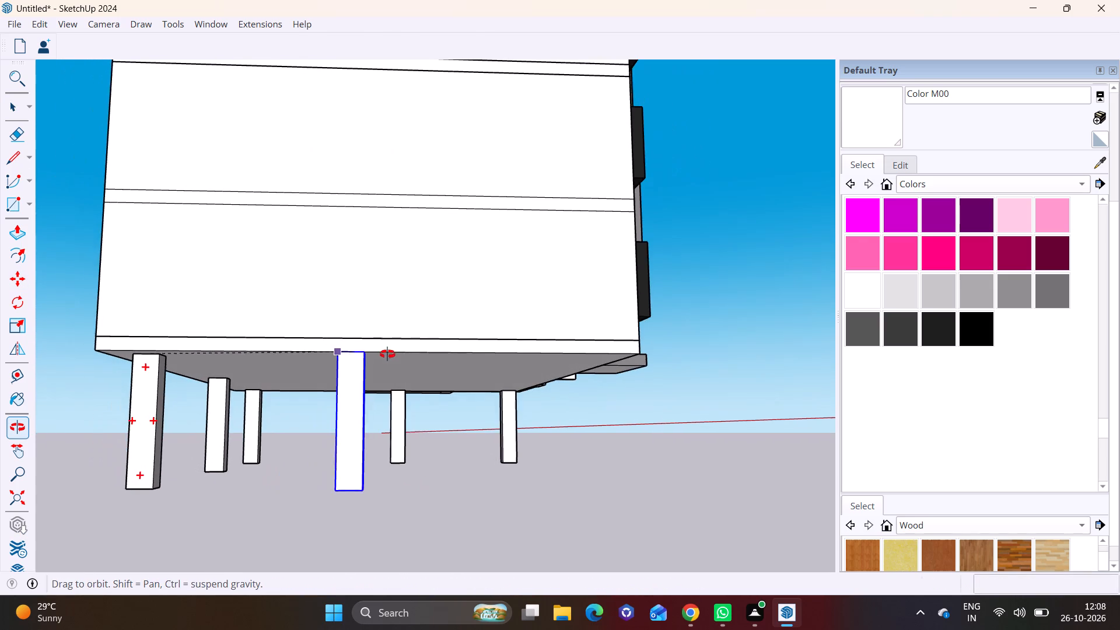
{"action": "middle_click_drag", "start_coordinate": [387, 354], "coordinate": [388, 354]}
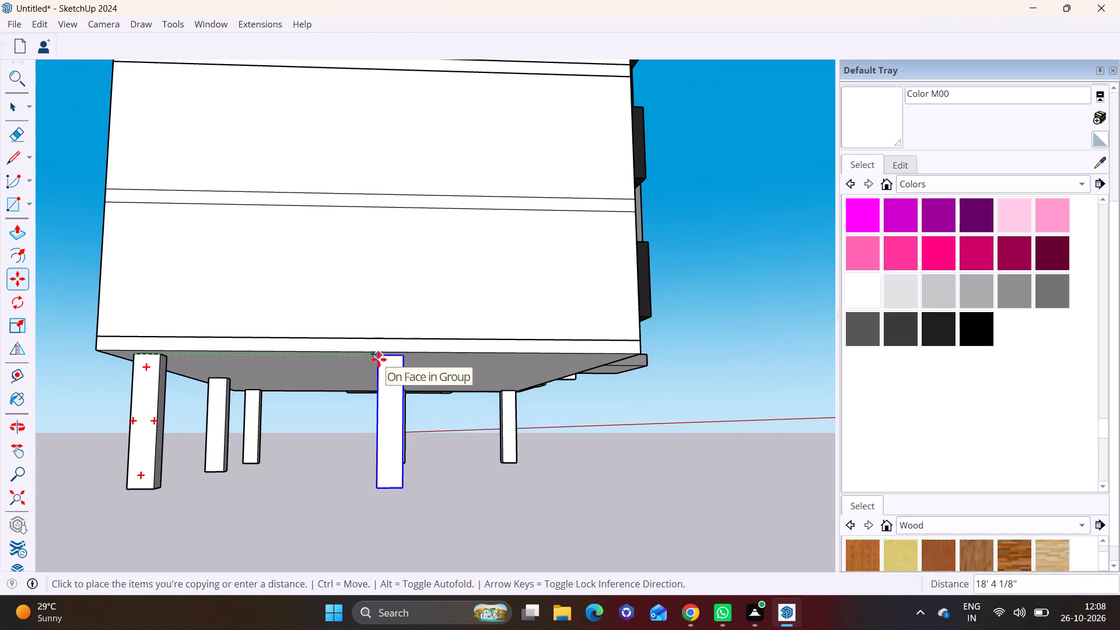
{"action": "left_click", "coordinate": [379, 359]}
Copy that middle column about 15' 5" further along the plain end wall to the building's remaining corner.
{"action": "left_click", "coordinate": [379, 357]}
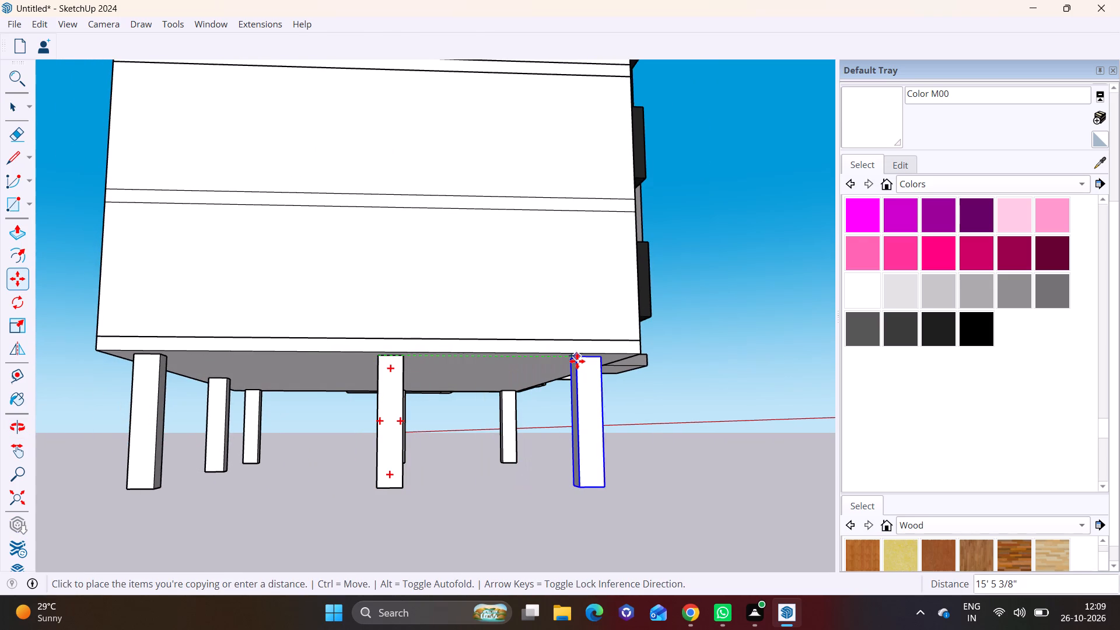
{"action": "left_click", "coordinate": [584, 361]}
{"action": "scroll", "coordinate": [603, 379], "scroll_direction": "up", "scroll_amount": 1}
{"action": "middle_click_drag", "start_coordinate": [603, 379], "coordinate": [155, 392]}
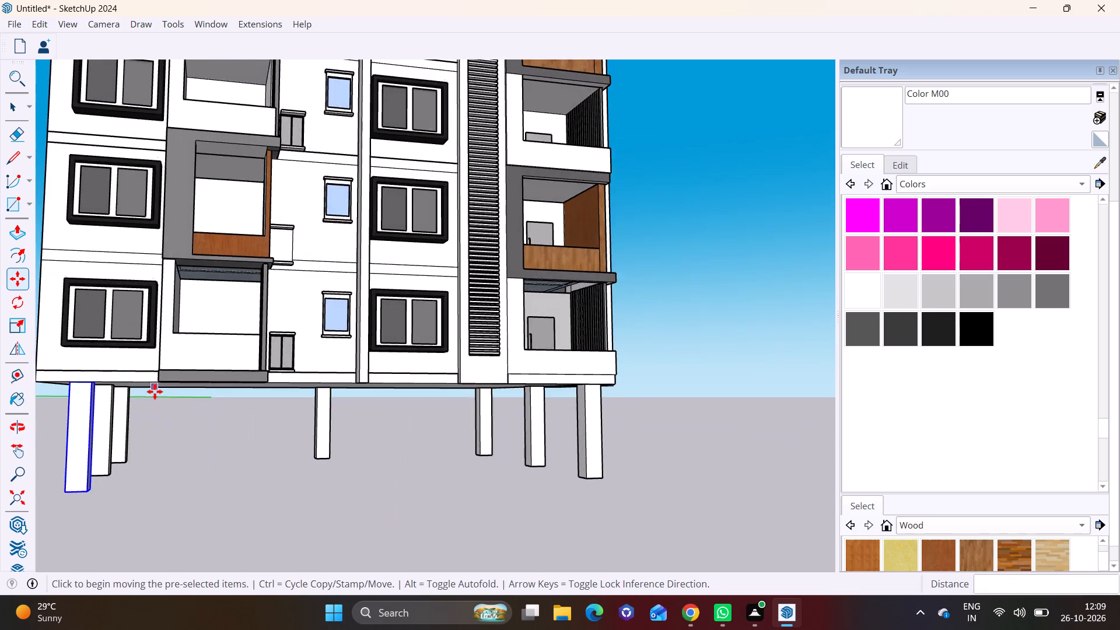
Copy the remaining corner's column along the balcony-side facade to near its middle.
{"action": "scroll", "coordinate": [155, 391], "scroll_direction": "down", "scroll_amount": 2}
{"action": "middle_click_drag", "start_coordinate": [219, 383], "coordinate": [219, 288]}
{"action": "key", "text": "m"}
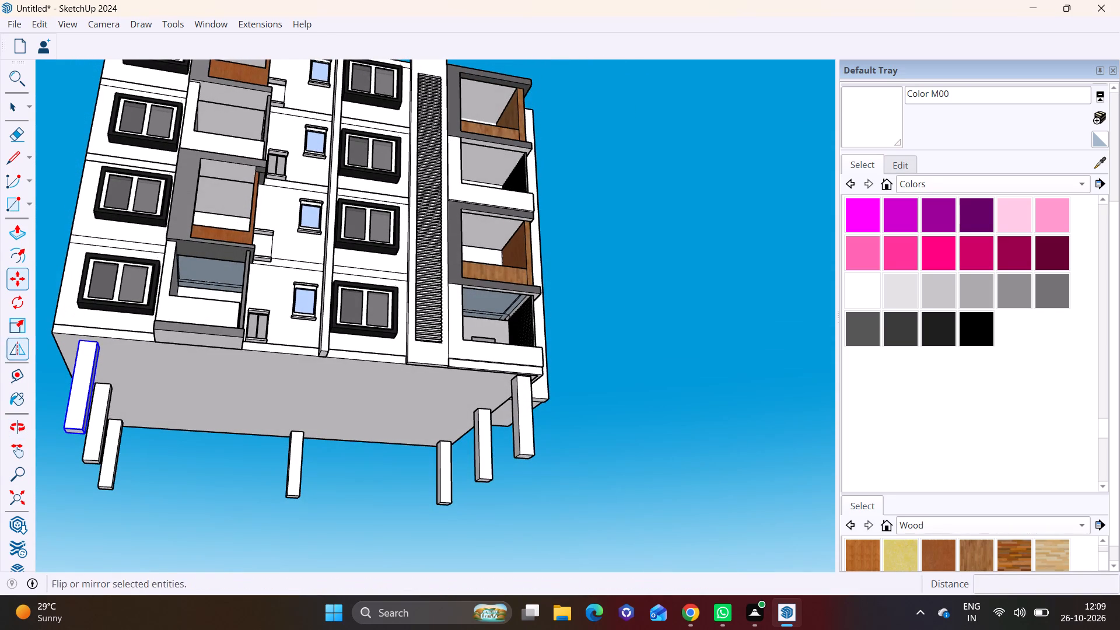
{"action": "left_click", "coordinate": [83, 342]}
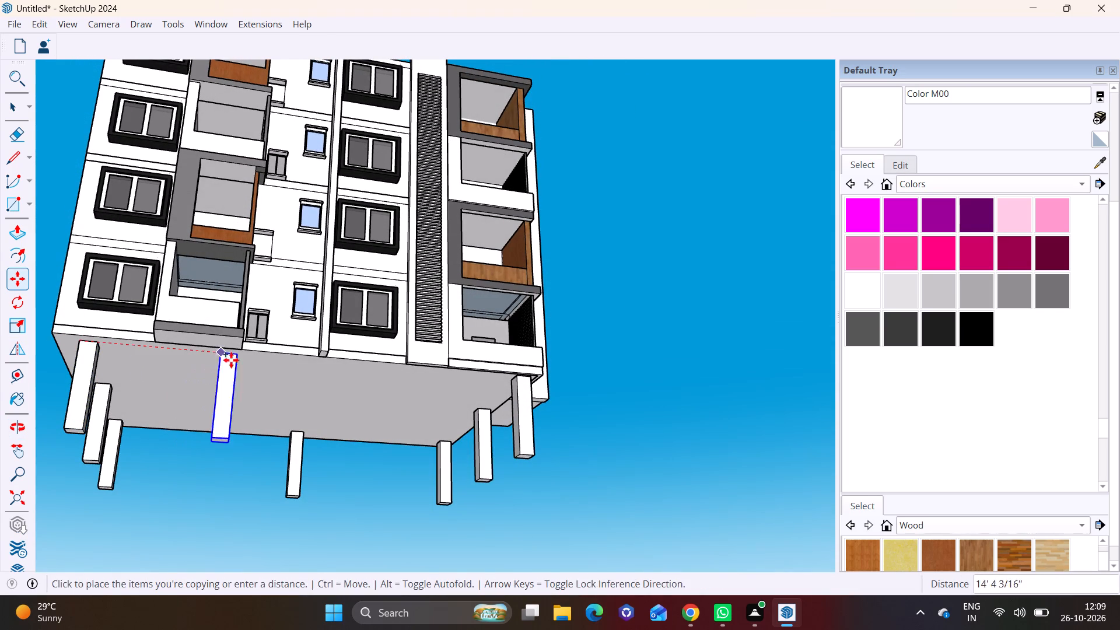
{"action": "left_click", "coordinate": [310, 363]}
{"action": "key", "text": "space"}
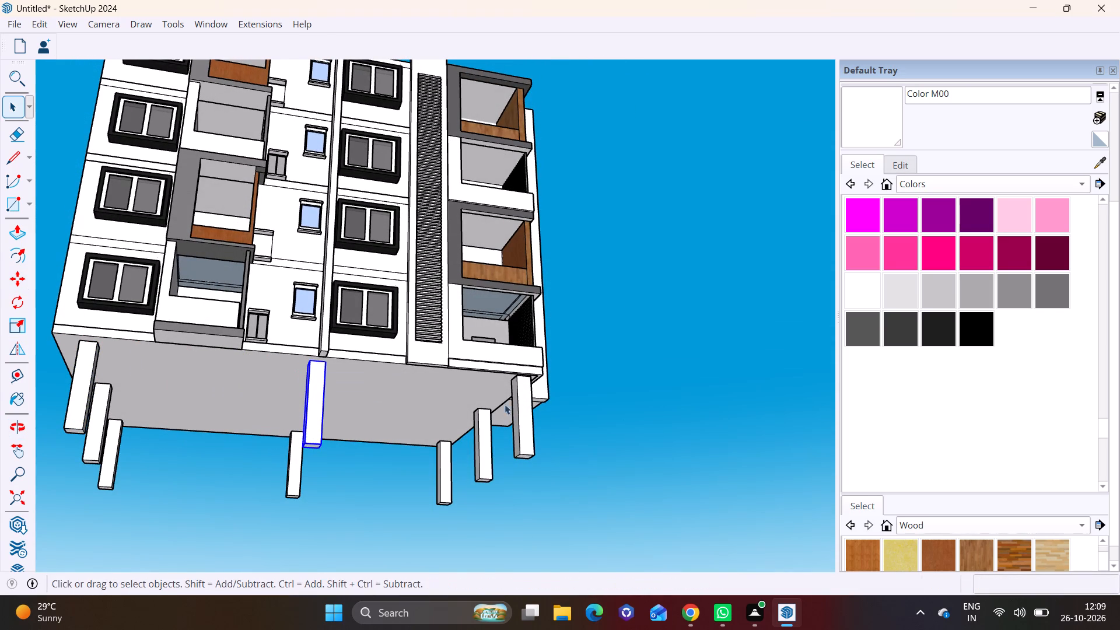
{"action": "left_click", "coordinate": [682, 428]}
Draw a small rectangle about 1' across on the underside of the corner column beside the plain end wall.
{"action": "middle_click_drag", "start_coordinate": [242, 471], "coordinate": [242, 312]}
{"action": "scroll", "coordinate": [116, 317], "scroll_direction": "up", "scroll_amount": 2}
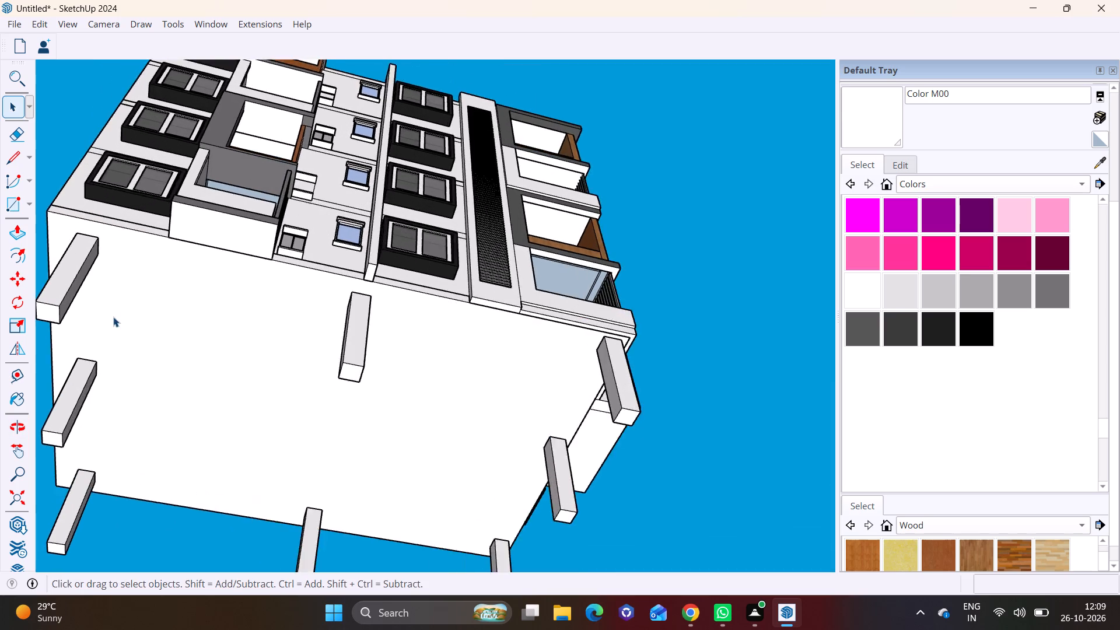
{"action": "scroll", "coordinate": [113, 317], "scroll_direction": "up", "scroll_amount": 2}
{"action": "middle_click_drag", "start_coordinate": [110, 316], "coordinate": [316, 344], "text": "shift"}
{"action": "scroll", "coordinate": [316, 344], "scroll_direction": "up", "scroll_amount": 1, "text": "shift"}
{"action": "scroll", "coordinate": [293, 343], "scroll_direction": "up", "scroll_amount": 6}
{"action": "middle_click_drag", "start_coordinate": [293, 299], "coordinate": [311, 258]}
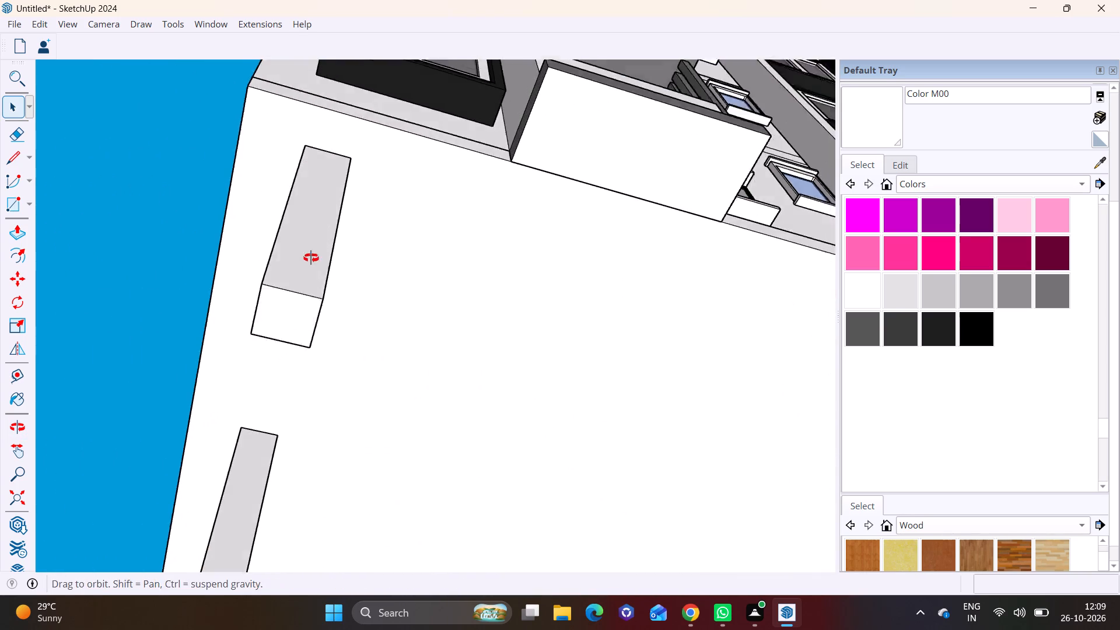
{"action": "middle_click_drag", "start_coordinate": [311, 258], "coordinate": [323, 212]}
{"action": "left_click", "coordinate": [25, 204]}
{"action": "left_click", "coordinate": [30, 219]}
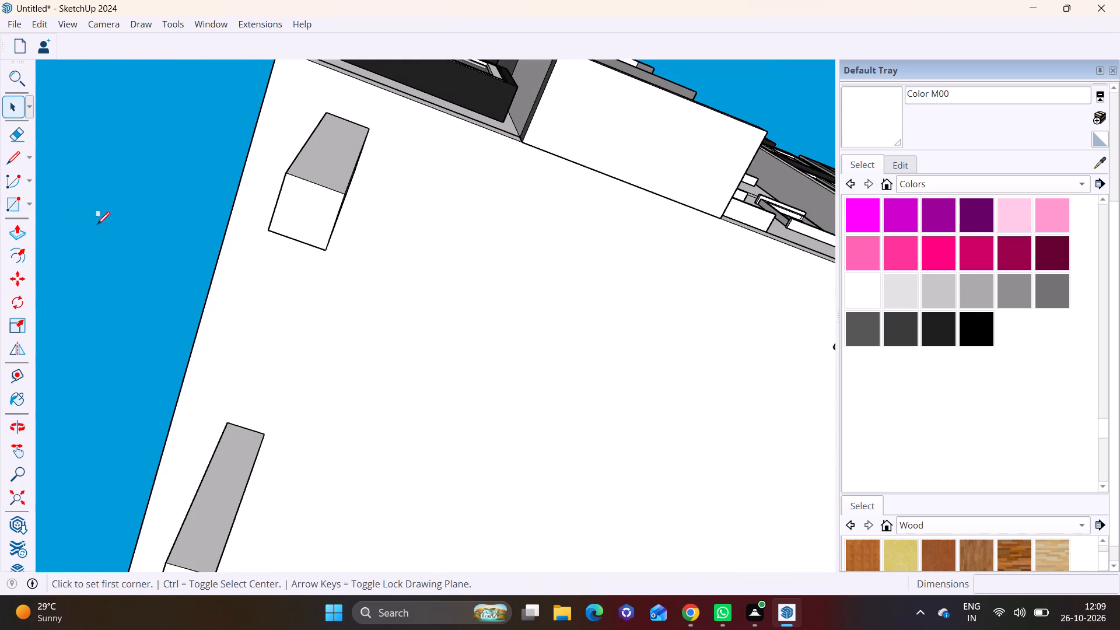
{"action": "left_click", "coordinate": [292, 190]}
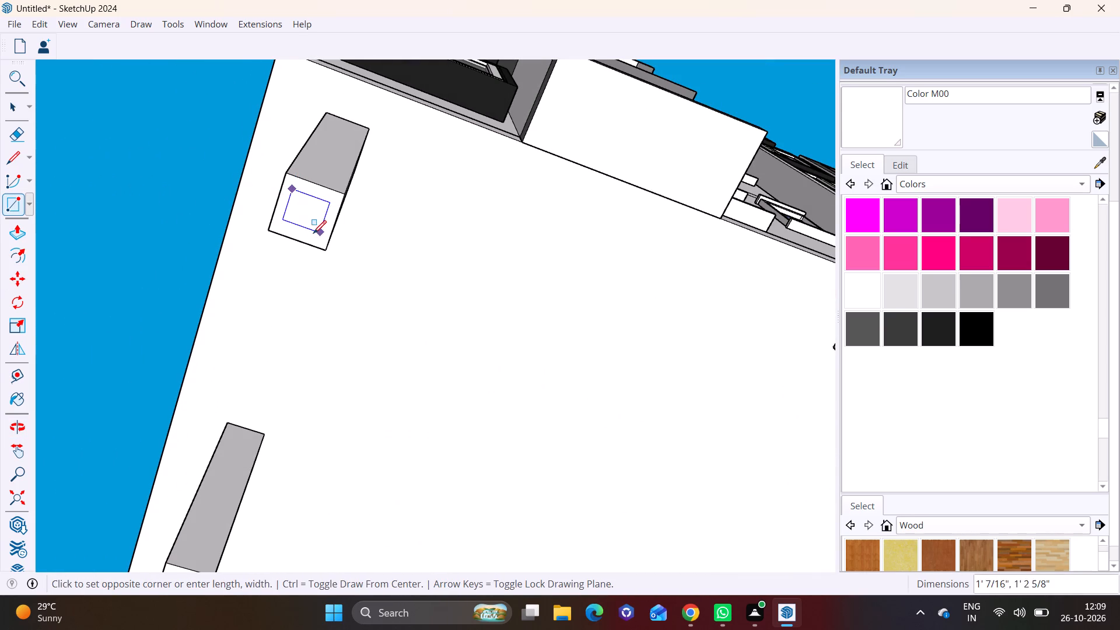
{"action": "left_click", "coordinate": [313, 233]}
Extrude the small rectangle downward into a block below the column, and push its bottom back to reduce the thickness.
{"action": "key", "text": "space"}
{"action": "left_click", "coordinate": [293, 219]}
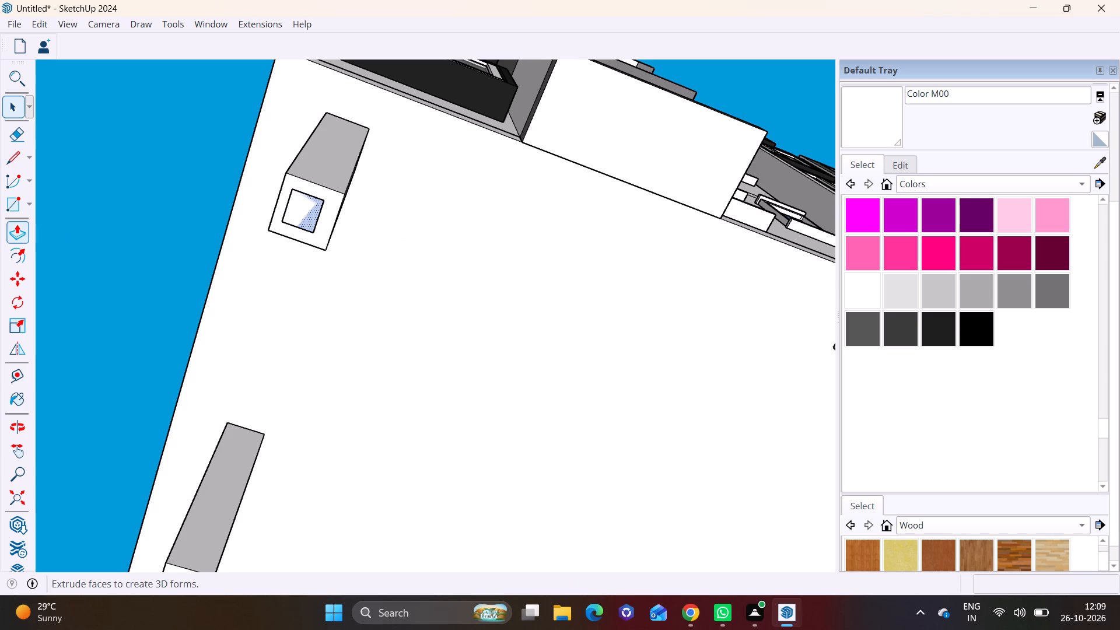
{"action": "left_click", "coordinate": [10, 235]}
{"action": "left_click", "coordinate": [292, 209]}
{"action": "left_click", "coordinate": [290, 224]}
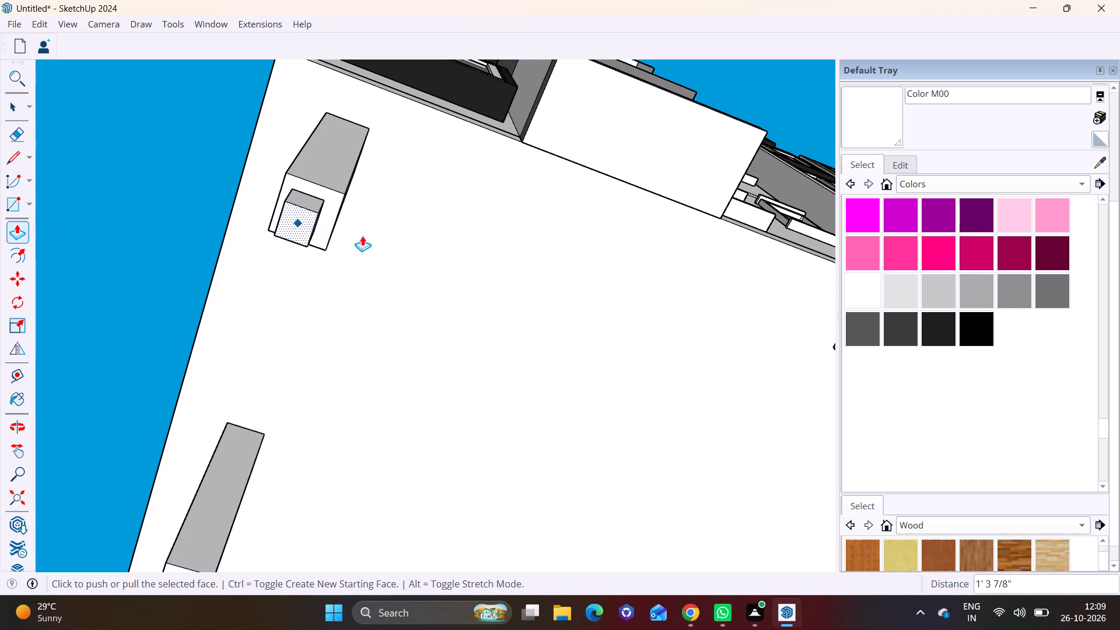
{"action": "middle_click_drag", "start_coordinate": [375, 234], "coordinate": [235, 355]}
{"action": "scroll", "coordinate": [224, 383], "scroll_direction": "down", "scroll_amount": 2}
{"action": "middle_click_drag", "start_coordinate": [224, 405], "coordinate": [251, 287]}
{"action": "scroll", "coordinate": [197, 423], "scroll_direction": "up", "scroll_amount": 2}
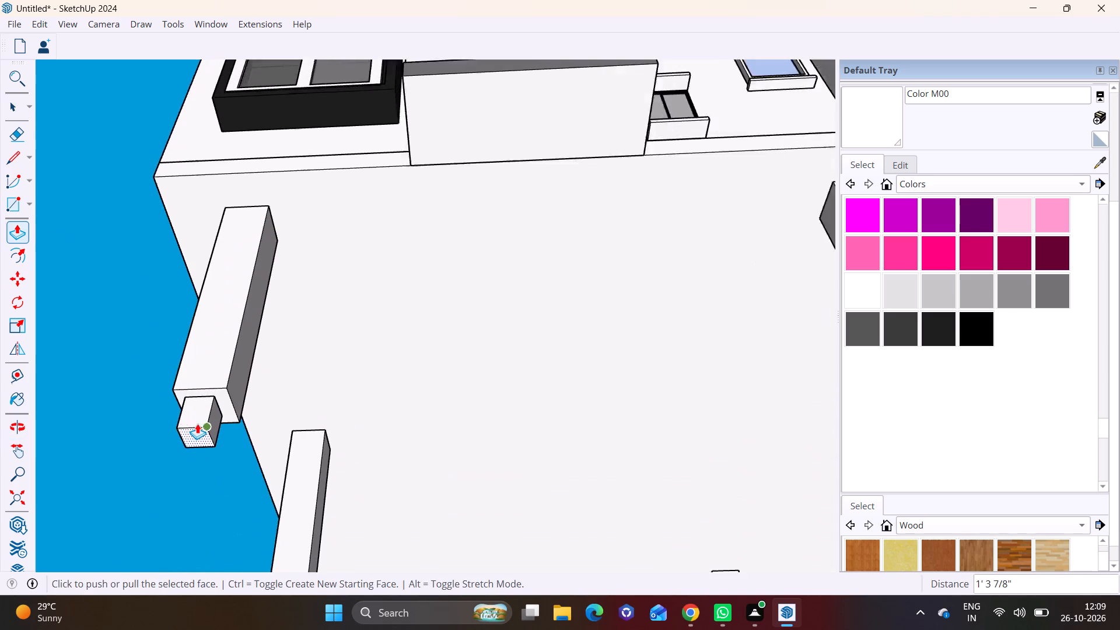
{"action": "scroll", "coordinate": [197, 423], "scroll_direction": "up", "scroll_amount": 4}
{"action": "left_click", "coordinate": [197, 446]}
{"action": "left_click", "coordinate": [197, 435]}
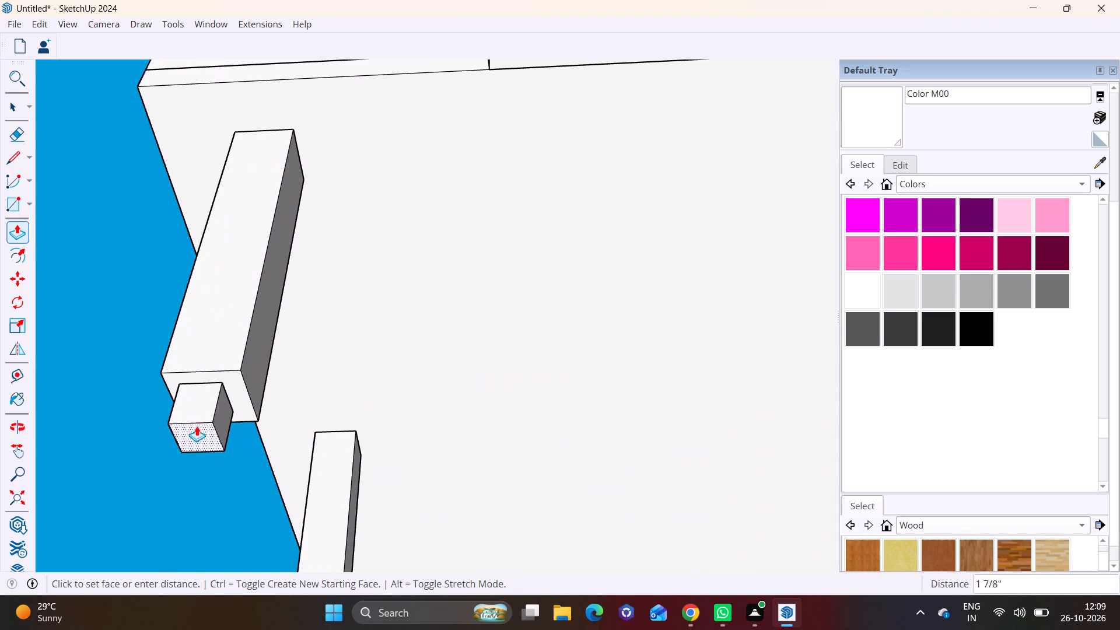
{"action": "left_click", "coordinate": [197, 412]}
Extend the block's front face about 4' 6" outward in front of the balcony-side facade.
{"action": "key", "text": "space"}
{"action": "left_click", "coordinate": [197, 391]}
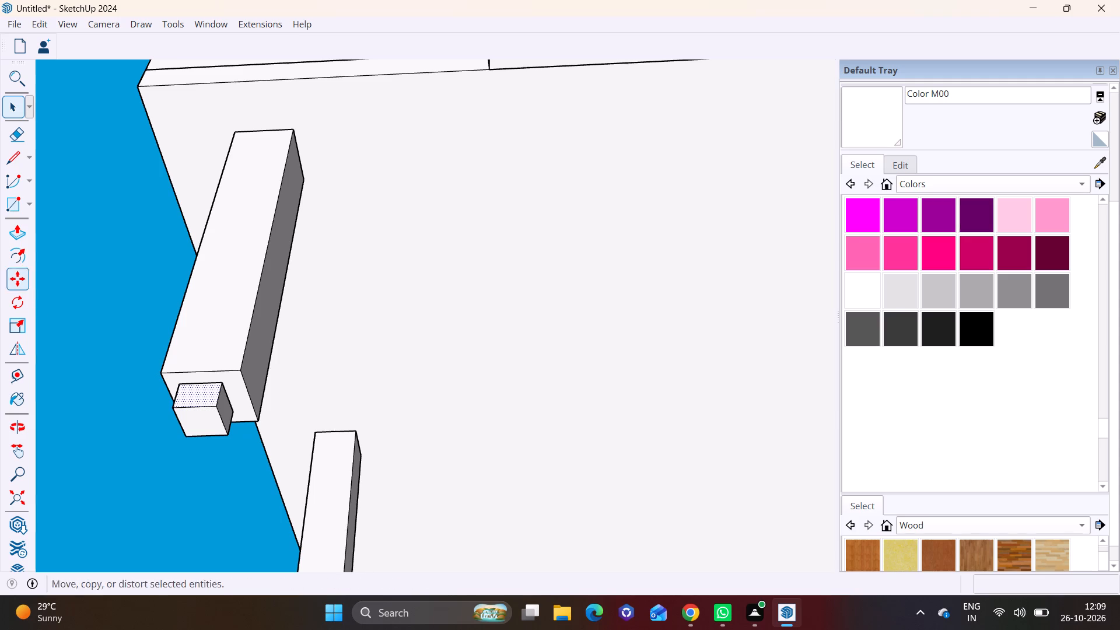
{"action": "left_click", "coordinate": [15, 229]}
{"action": "left_click", "coordinate": [202, 391]}
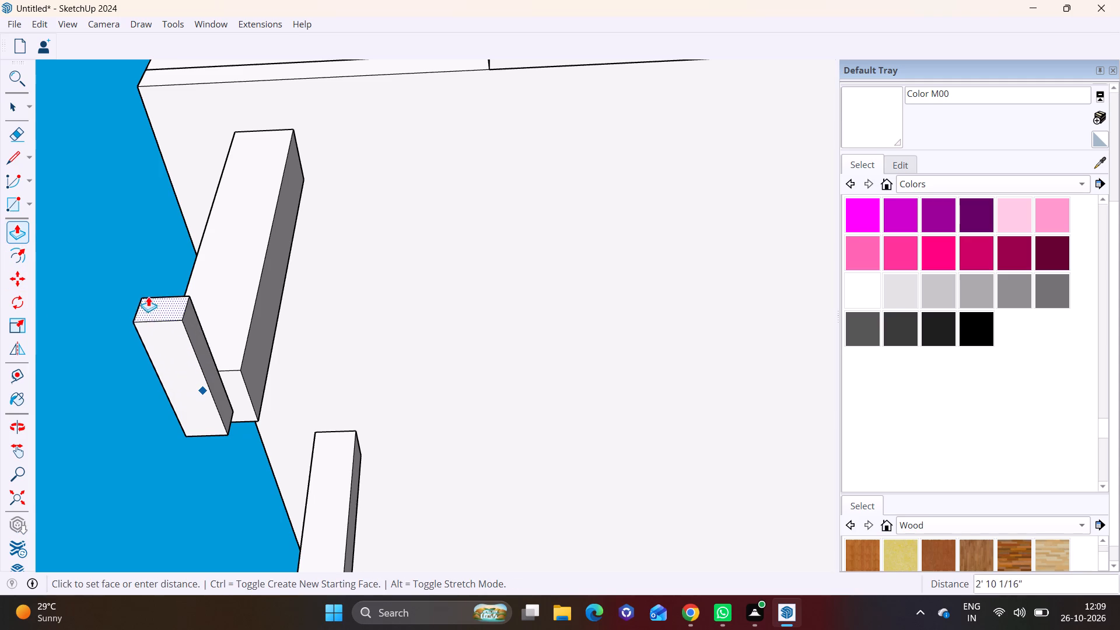
{"action": "left_click", "coordinate": [108, 258]}
Pull the block's long side face about 3' 5" outward past the plain end wall to widen it into a slab.
{"action": "middle_click_drag", "start_coordinate": [164, 300], "coordinate": [448, 432]}
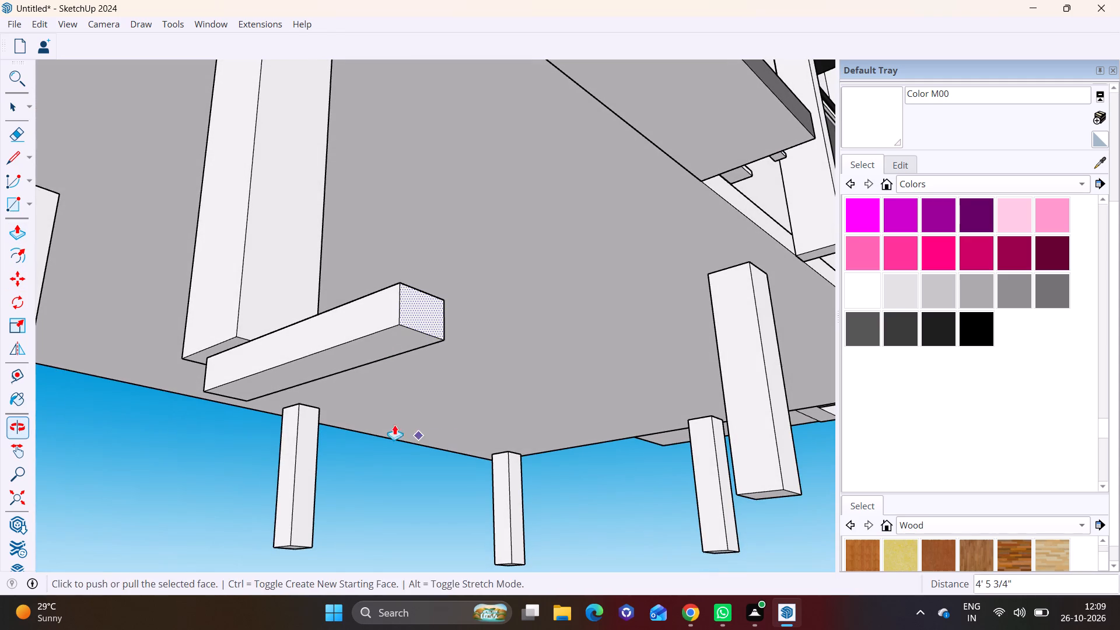
{"action": "key", "text": "space"}
{"action": "left_click", "coordinate": [345, 333]}
{"action": "left_click", "coordinate": [9, 230]}
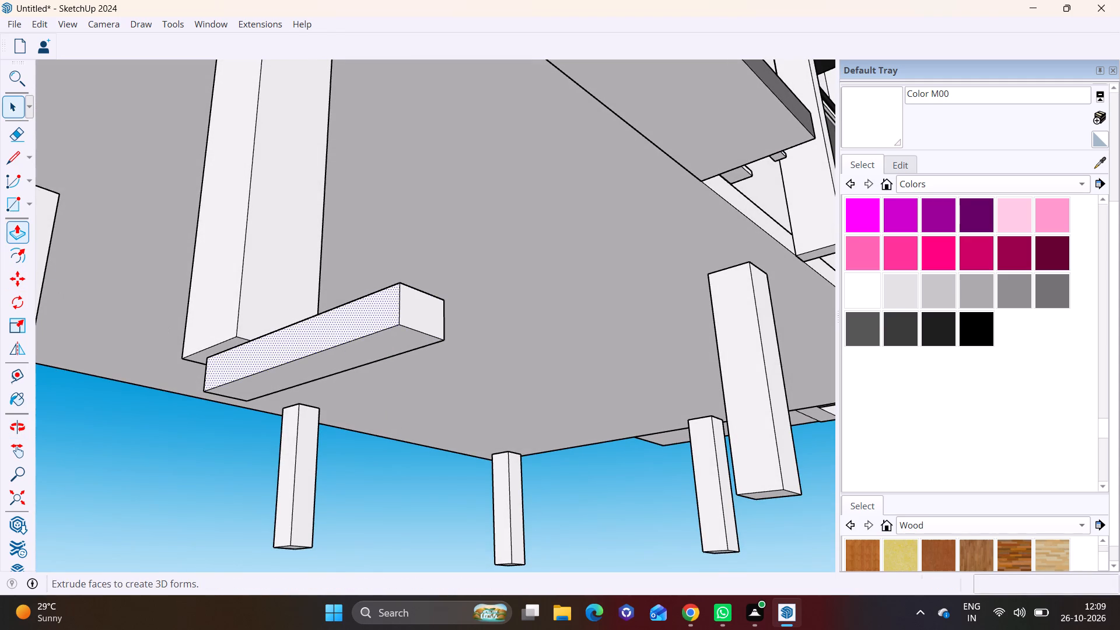
{"action": "left_click", "coordinate": [313, 334]}
{"action": "left_click", "coordinate": [119, 293]}
Extend the slab's back face about 36' 7" along the plain end wall, past the column at its far corner.
{"action": "scroll", "coordinate": [148, 305], "scroll_direction": "down", "scroll_amount": 2}
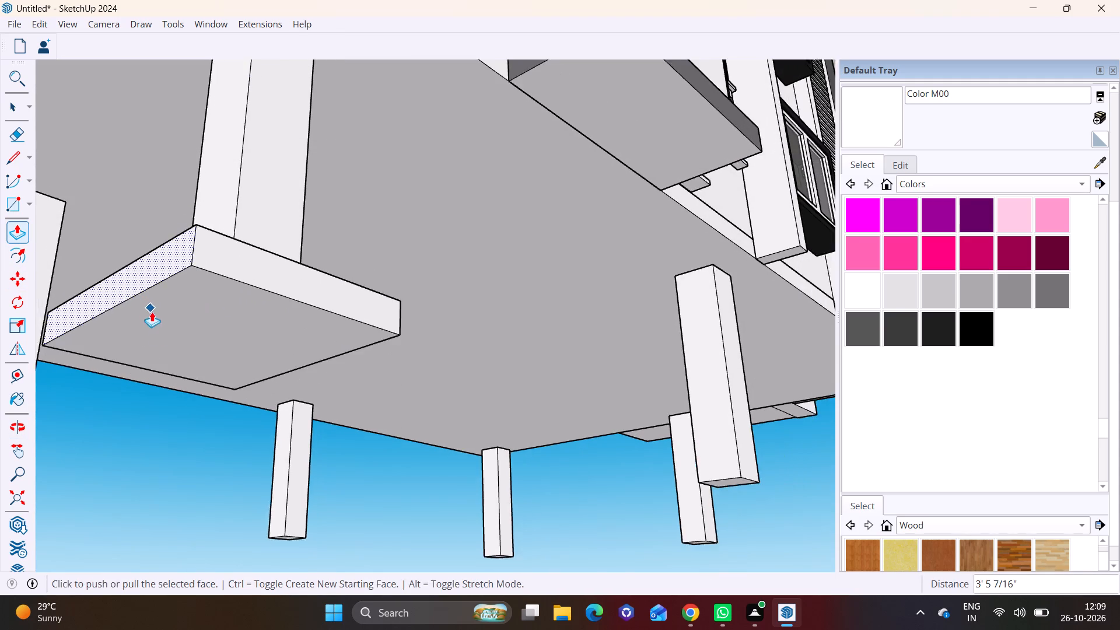
{"action": "scroll", "coordinate": [152, 311], "scroll_direction": "down", "scroll_amount": 13}
{"action": "middle_click_drag", "start_coordinate": [161, 395], "coordinate": [619, 423]}
{"action": "scroll", "coordinate": [757, 426], "scroll_direction": "up", "scroll_amount": 2}
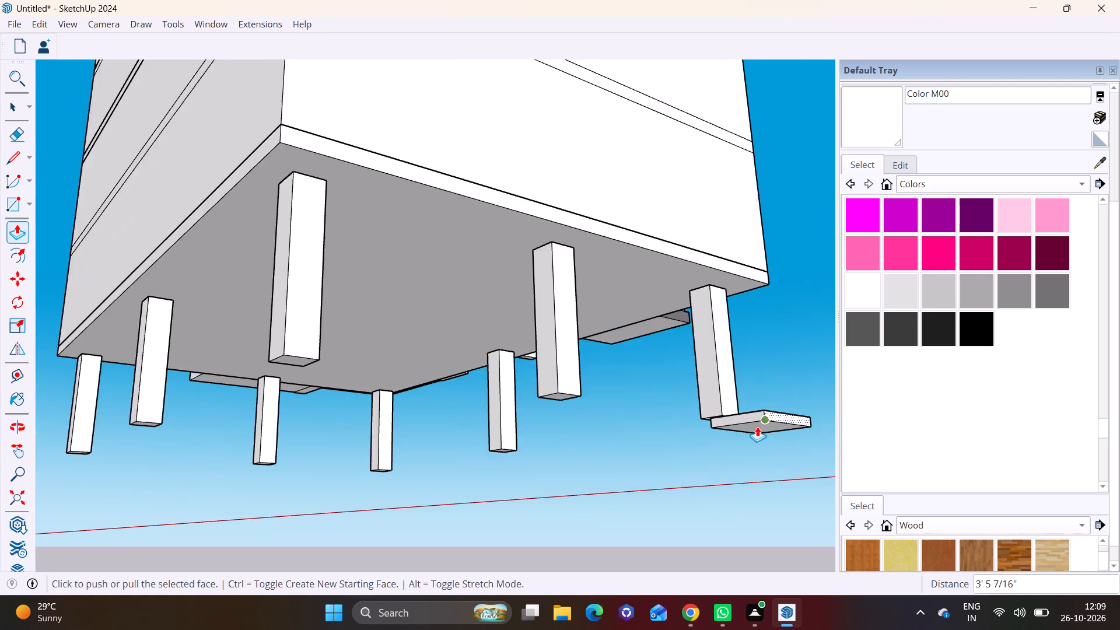
{"action": "scroll", "coordinate": [757, 426], "scroll_direction": "up", "scroll_amount": 3}
{"action": "key", "text": "space"}
{"action": "left_click", "coordinate": [725, 417]}
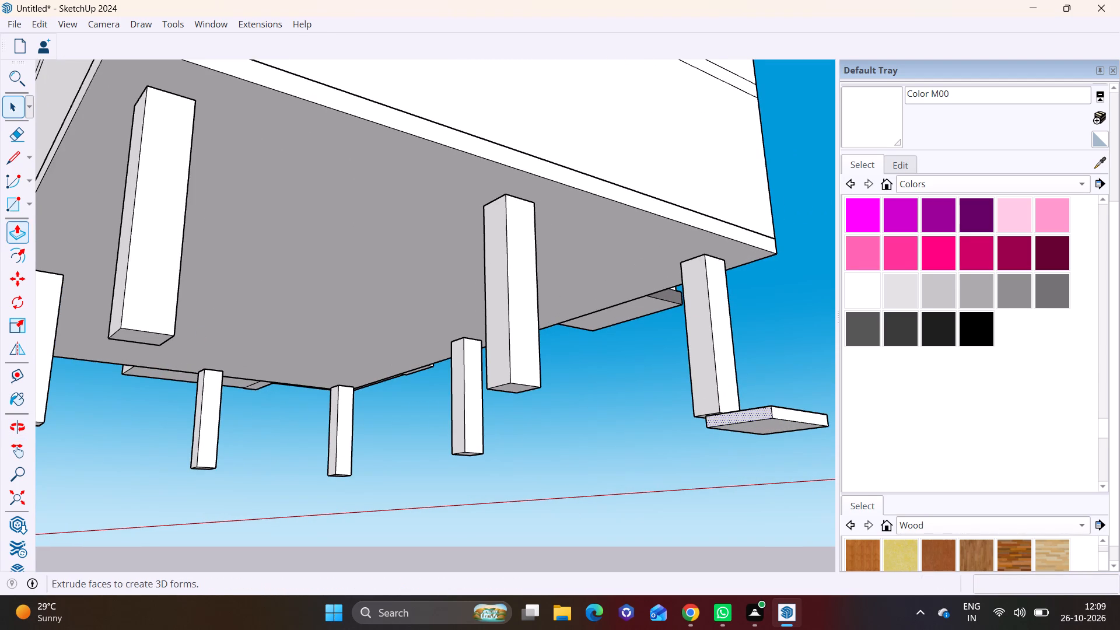
{"action": "left_click", "coordinate": [17, 227]}
{"action": "left_click", "coordinate": [743, 411]}
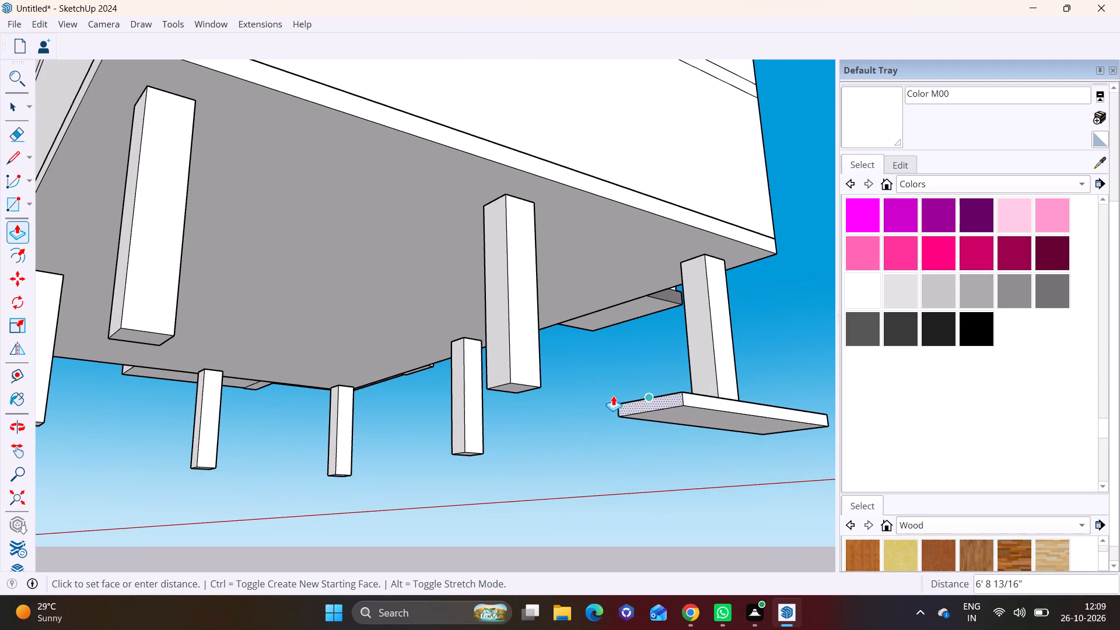
{"action": "left_click", "coordinate": [33, 268]}
{"action": "left_click", "coordinate": [82, 283]}
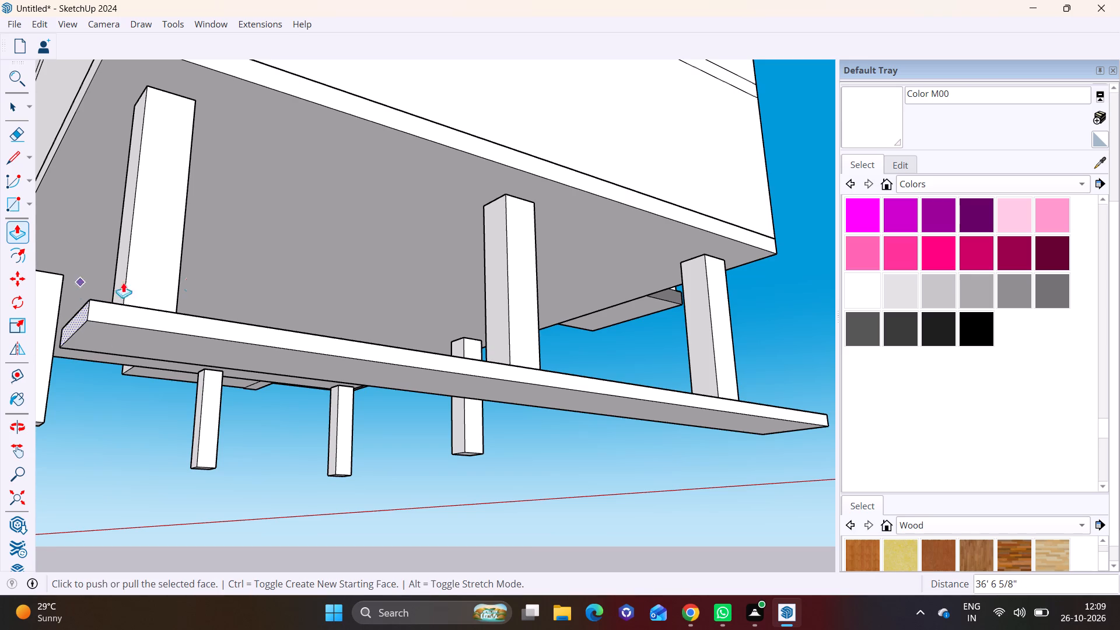
Extend the same slab end about 2' 8" further beyond the far corner's column.
{"action": "scroll", "coordinate": [205, 309], "scroll_direction": "down", "scroll_amount": 6}
{"action": "middle_click_drag", "start_coordinate": [154, 306], "coordinate": [264, 344]}
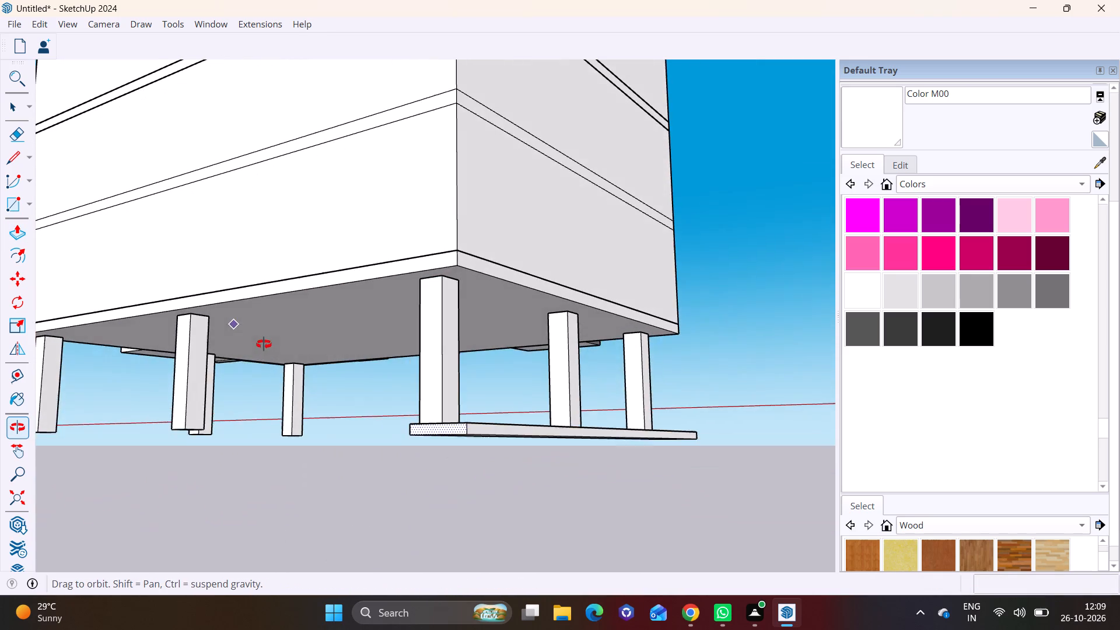
{"action": "middle_click_drag", "start_coordinate": [264, 344], "coordinate": [264, 344]}
{"action": "scroll", "coordinate": [409, 417], "scroll_direction": "up", "scroll_amount": 2}
{"action": "left_click", "coordinate": [432, 428]}
{"action": "left_click", "coordinate": [392, 423]}
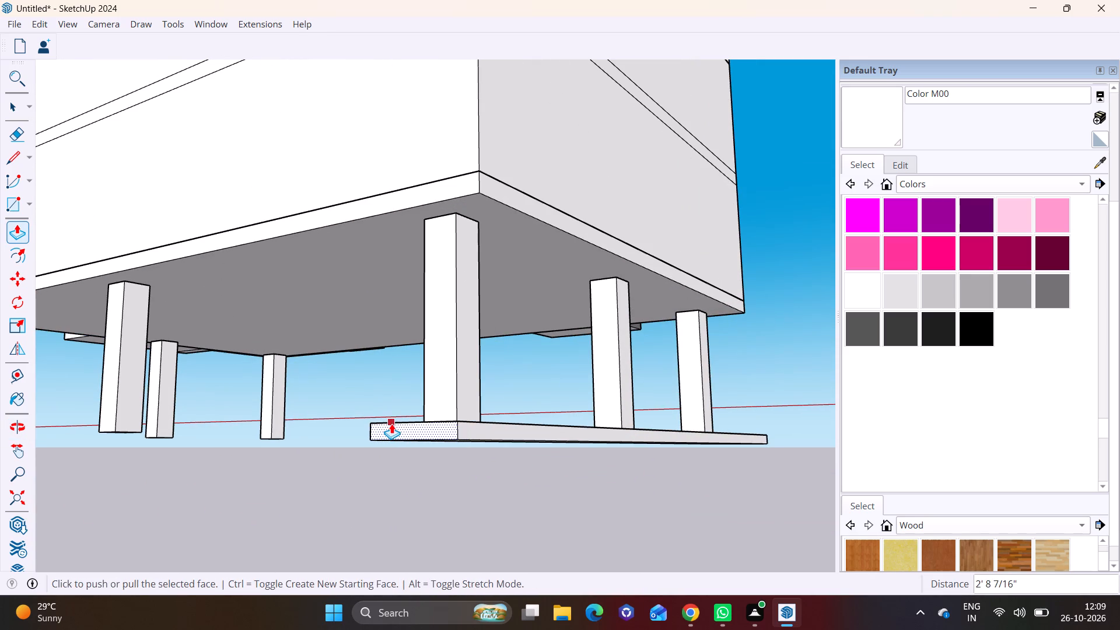
Pull the slab's long inner side across beneath the whole building, past the columns at the opposite end.
{"action": "middle_click_drag", "start_coordinate": [416, 394], "coordinate": [632, 467]}
{"action": "scroll", "coordinate": [611, 456], "scroll_direction": "down", "scroll_amount": 2}
{"action": "middle_click_drag", "start_coordinate": [573, 443], "coordinate": [357, 408], "text": "shift"}
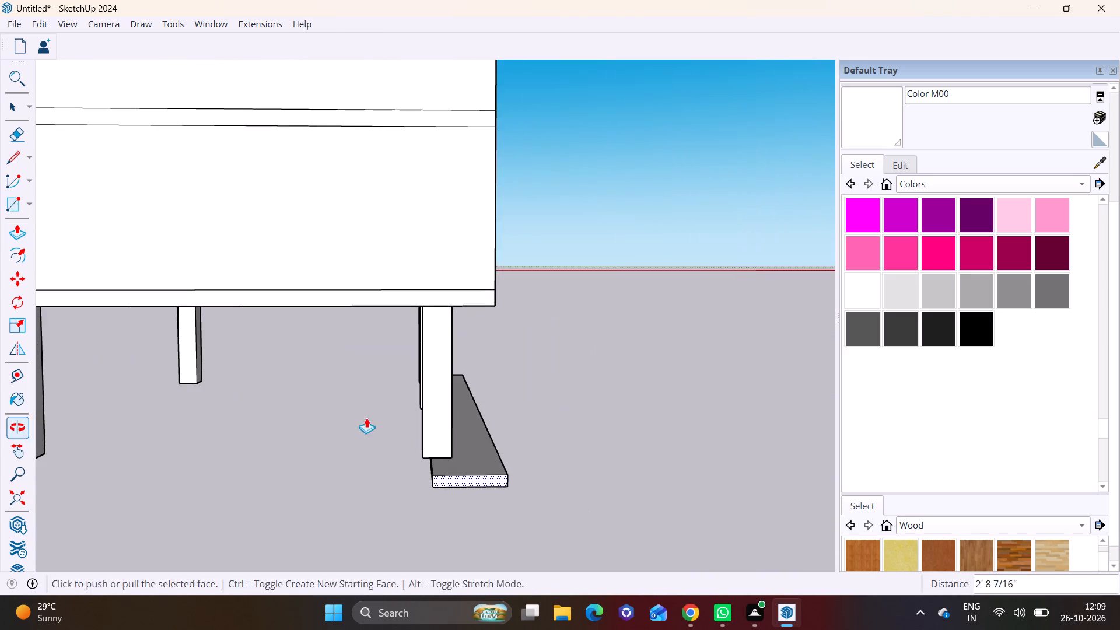
{"action": "middle_click_drag", "start_coordinate": [426, 409], "coordinate": [598, 376]}
{"action": "key", "text": "space"}
{"action": "left_click", "coordinate": [574, 394]}
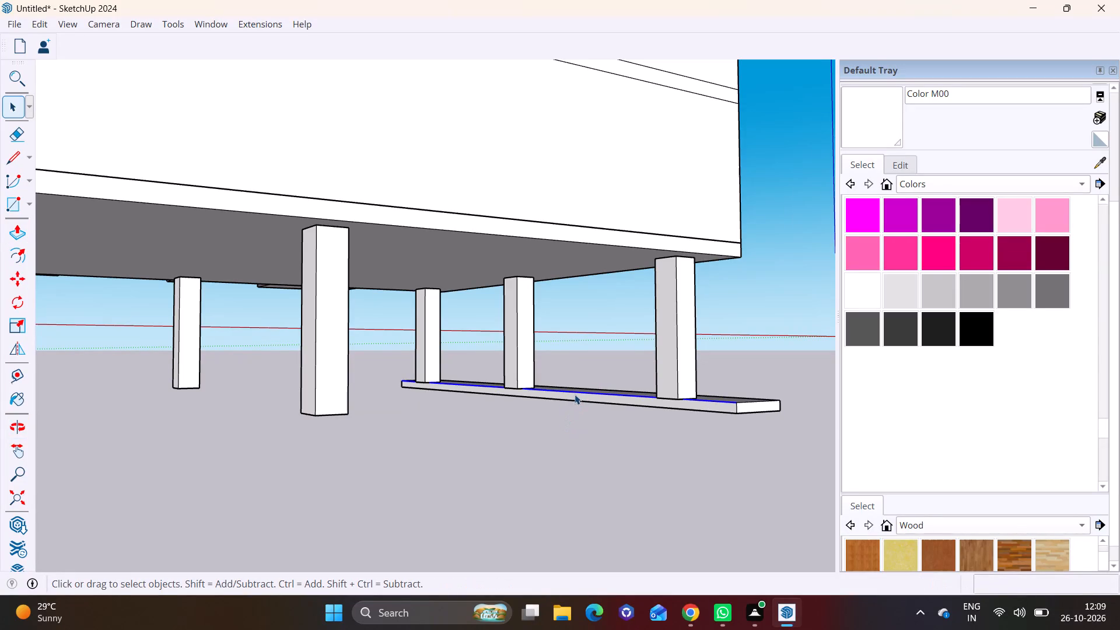
{"action": "left_click", "coordinate": [575, 395]}
{"action": "left_click", "coordinate": [14, 230]}
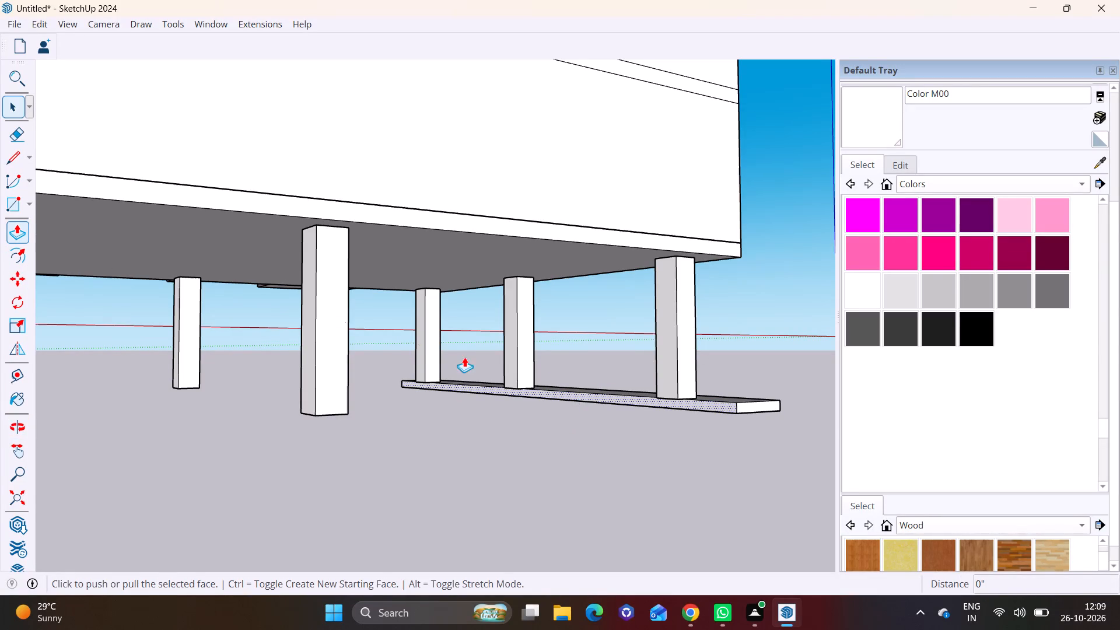
{"action": "left_click", "coordinate": [570, 387]}
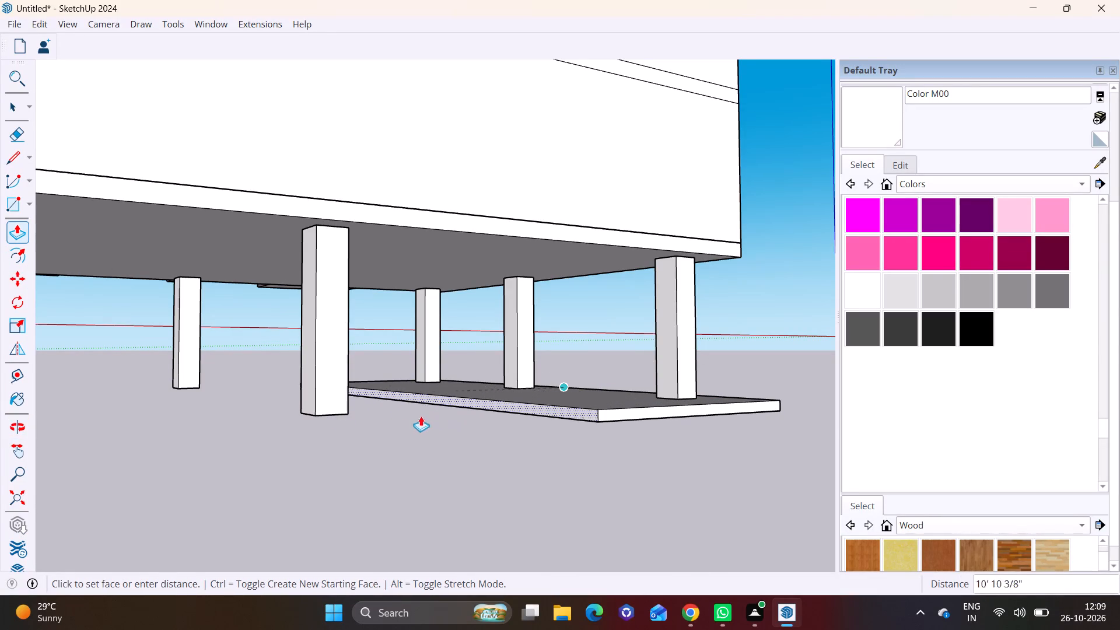
{"action": "scroll", "coordinate": [220, 449], "scroll_direction": "down", "scroll_amount": 8}
{"action": "middle_click_drag", "start_coordinate": [81, 506], "coordinate": [373, 423], "text": "shift"}
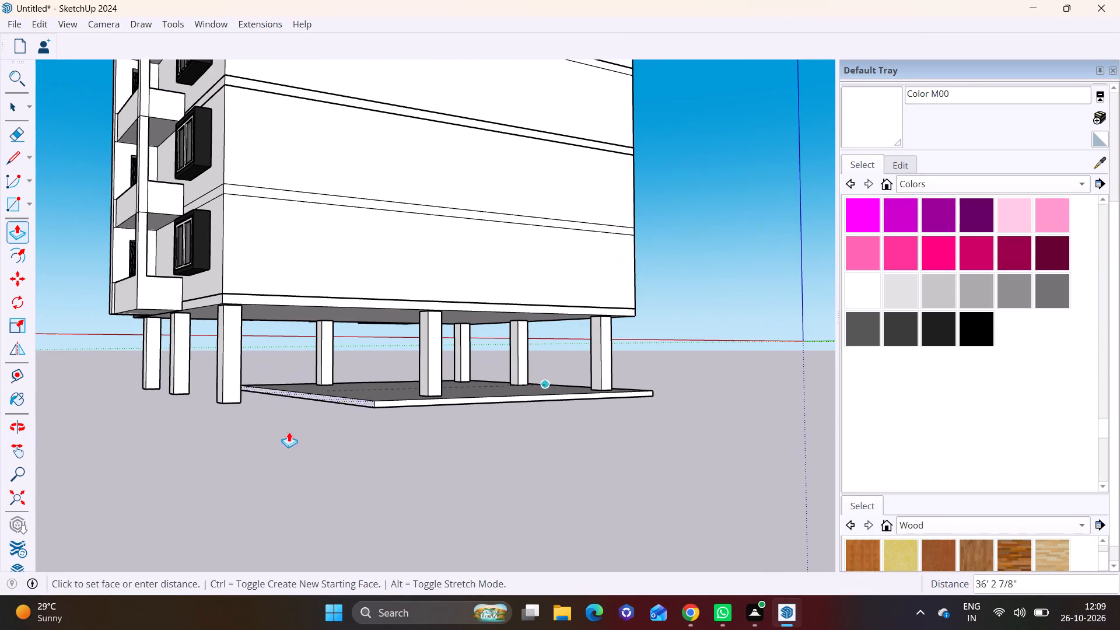
{"action": "left_click", "coordinate": [140, 435]}
{"action": "middle_click_drag", "start_coordinate": [272, 468], "coordinate": [352, 561]}
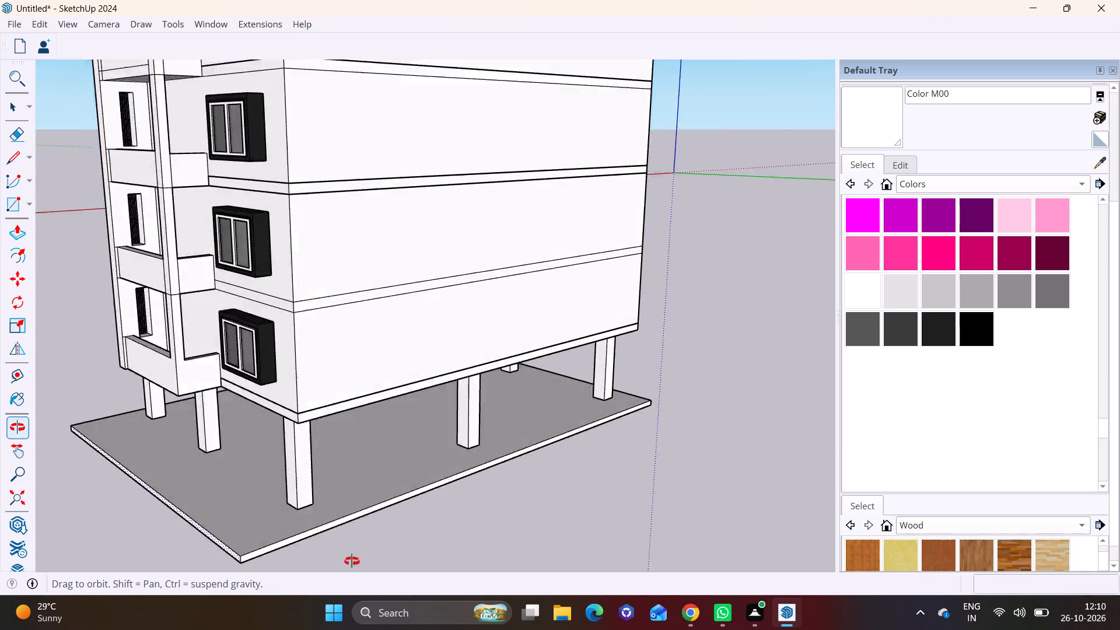
{"action": "middle_click_drag", "start_coordinate": [352, 561], "coordinate": [475, 526]}
{"action": "scroll", "coordinate": [391, 479], "scroll_direction": "down", "scroll_amount": 3}
{"action": "key", "text": "space"}
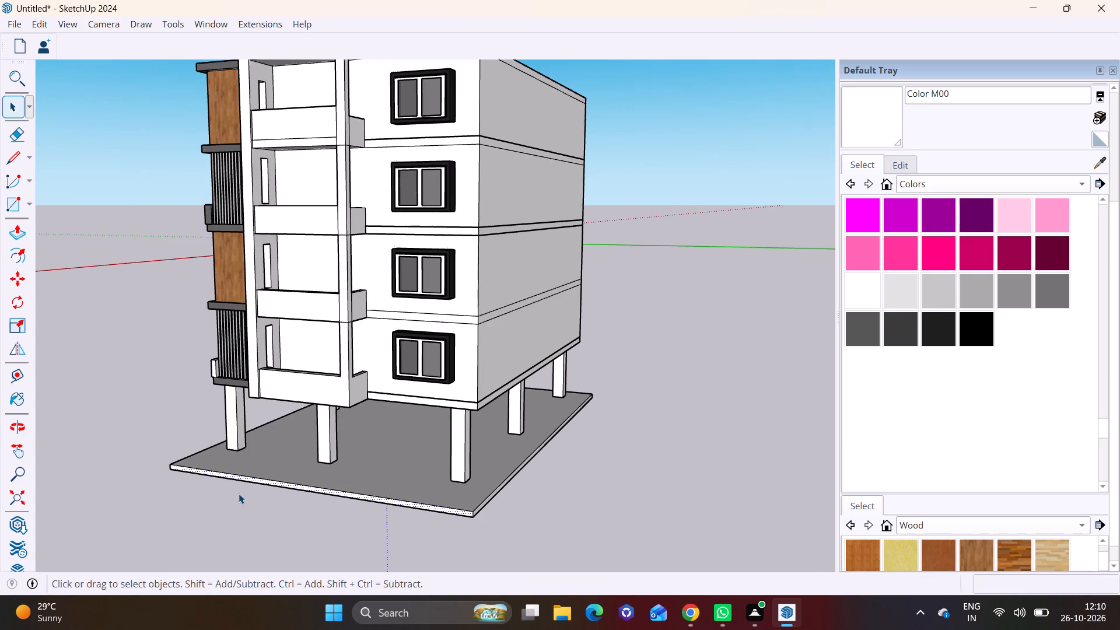
Examine the building from several sides, checking the facades, columns, base slab and roof.
{"action": "middle_click_drag", "start_coordinate": [288, 514], "coordinate": [684, 497]}
{"action": "scroll", "coordinate": [281, 417], "scroll_direction": "down", "scroll_amount": 4}
{"action": "middle_click_drag", "start_coordinate": [272, 416], "coordinate": [250, 426], "text": "shift"}
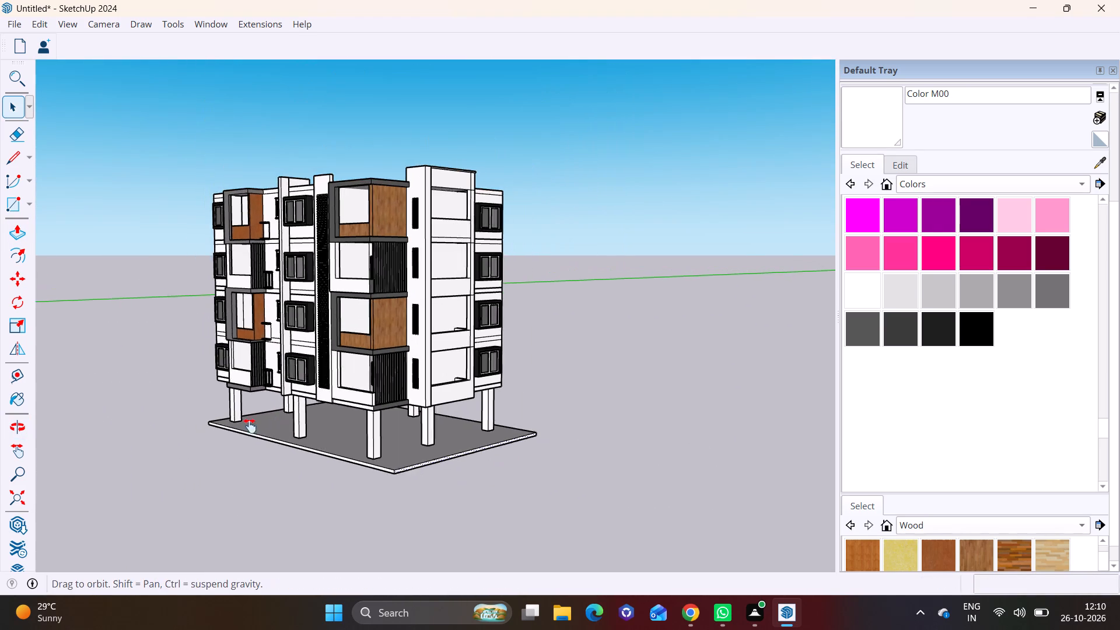
{"action": "middle_click_drag", "start_coordinate": [250, 426], "coordinate": [167, 459], "text": "shift"}
{"action": "middle_click_drag", "start_coordinate": [246, 467], "coordinate": [232, 440]}
{"action": "middle_click_drag", "start_coordinate": [228, 436], "coordinate": [338, 389], "text": "shift"}
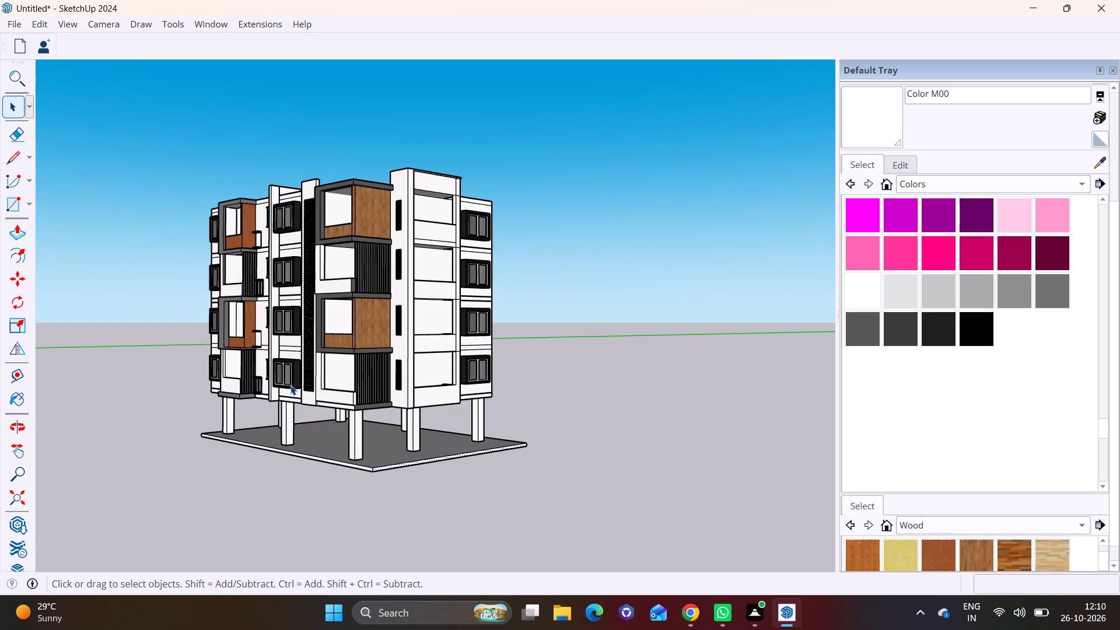
{"action": "scroll", "coordinate": [290, 385], "scroll_direction": "up", "scroll_amount": 1}
{"action": "middle_click_drag", "start_coordinate": [290, 386], "coordinate": [190, 405]}
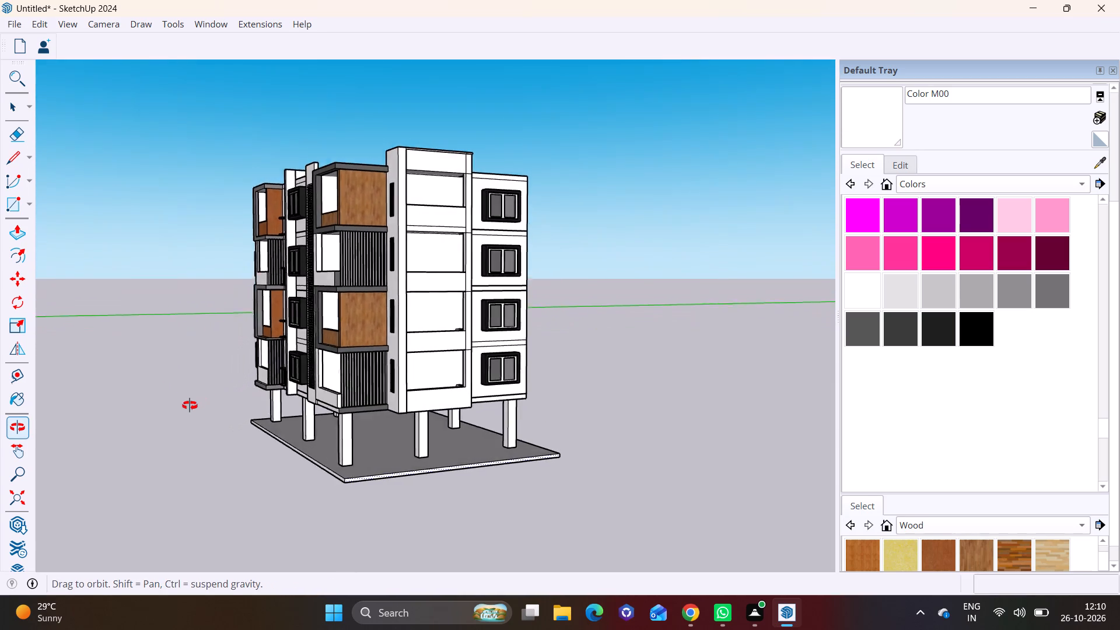
{"action": "middle_click_drag", "start_coordinate": [190, 405], "coordinate": [180, 409]}
{"action": "scroll", "coordinate": [219, 379], "scroll_direction": "down", "scroll_amount": 3}
{"action": "middle_click_drag", "start_coordinate": [292, 392], "coordinate": [297, 392]}
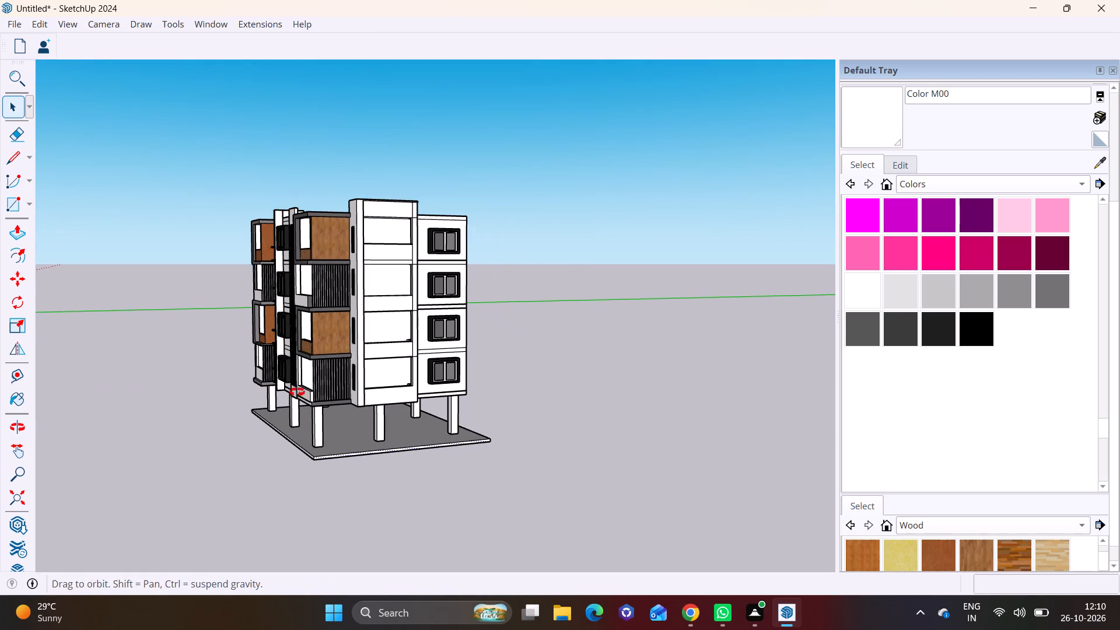
{"action": "middle_click_drag", "start_coordinate": [297, 392], "coordinate": [435, 397]}
{"action": "middle_click_drag", "start_coordinate": [397, 275], "coordinate": [421, 454]}
{"action": "scroll", "coordinate": [367, 402], "scroll_direction": "up", "scroll_amount": 1}
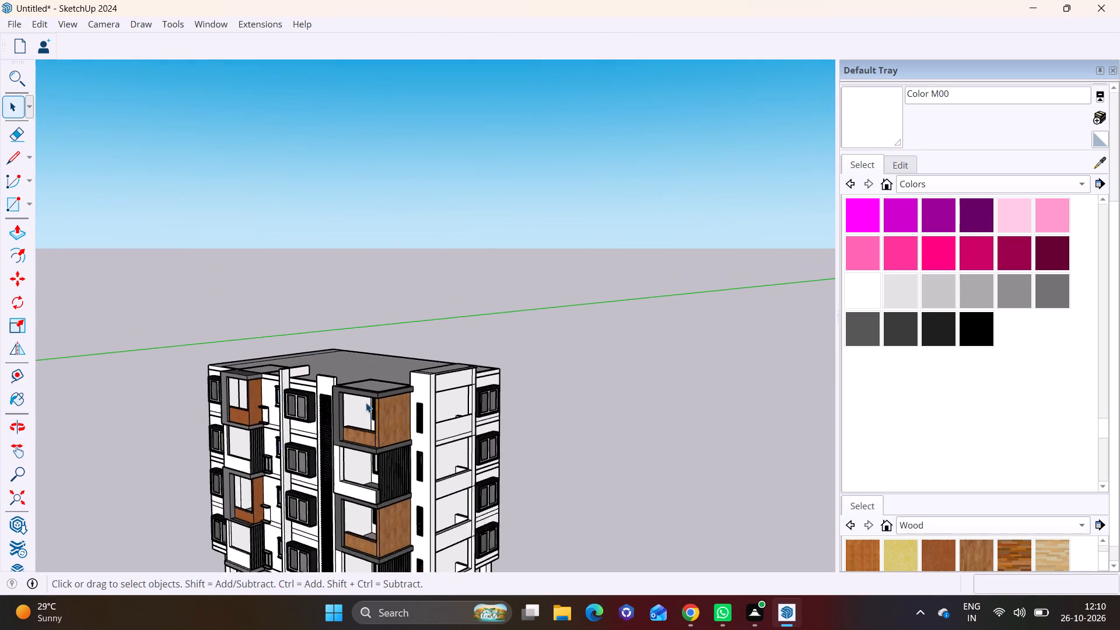
{"action": "scroll", "coordinate": [366, 402], "scroll_direction": "up", "scroll_amount": 7}
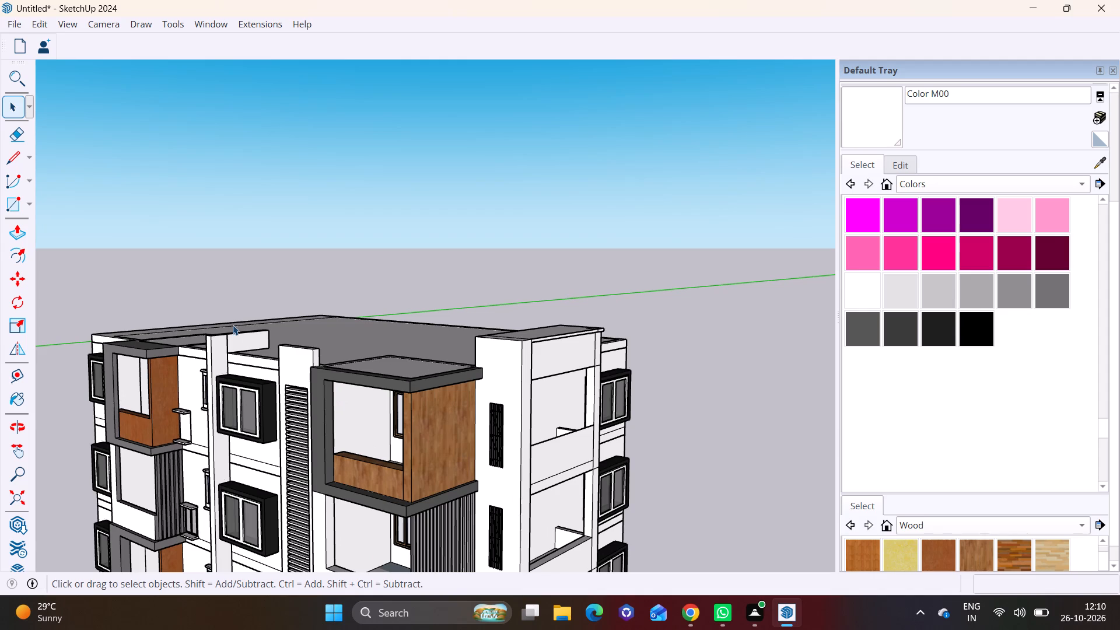
Raise the top of the short roof wall behind the tall facade pillar by about 5' 2".
{"action": "middle_click_drag", "start_coordinate": [265, 348], "coordinate": [296, 344]}
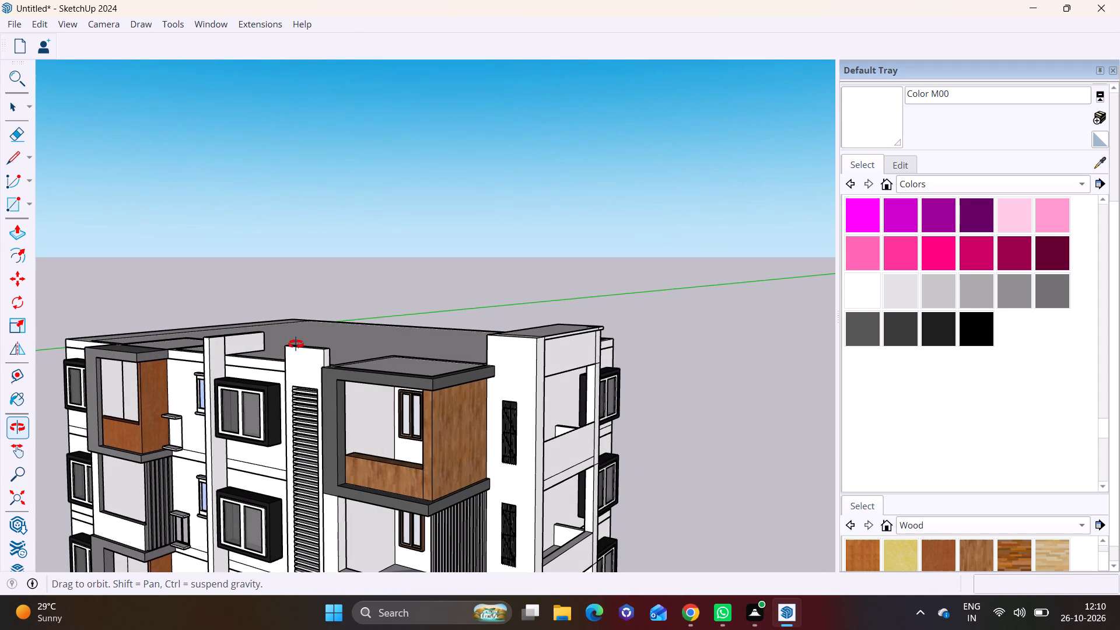
{"action": "middle_click_drag", "start_coordinate": [296, 344], "coordinate": [294, 290]}
{"action": "middle_click_drag", "start_coordinate": [238, 301], "coordinate": [254, 508]}
{"action": "scroll", "coordinate": [146, 363], "scroll_direction": "up", "scroll_amount": 12}
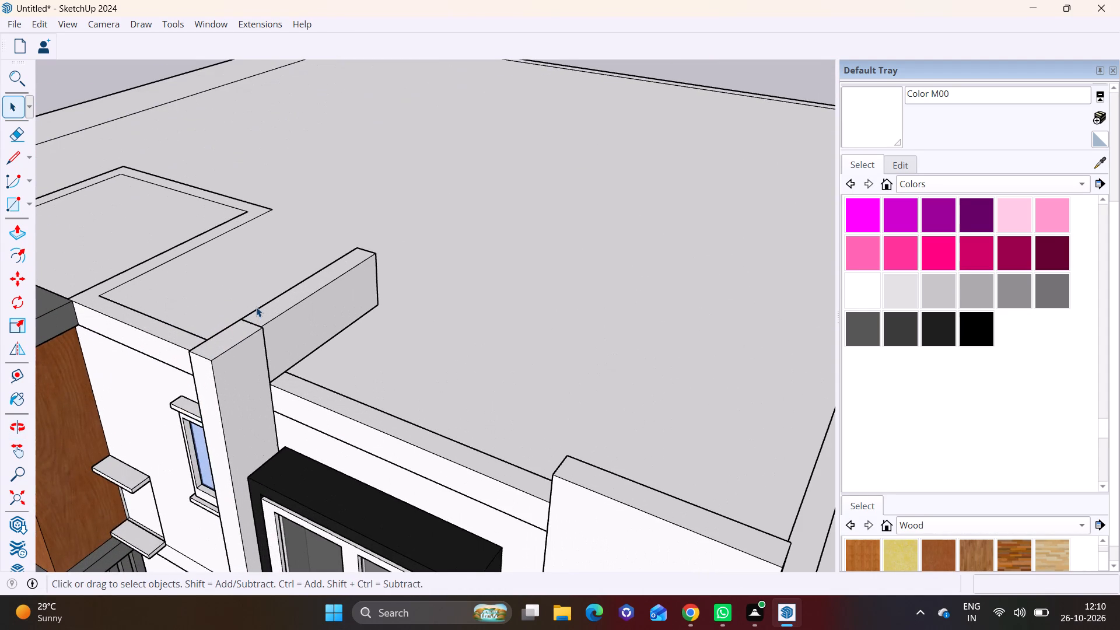
{"action": "left_click", "coordinate": [281, 307]}
{"action": "left_click", "coordinate": [9, 224]}
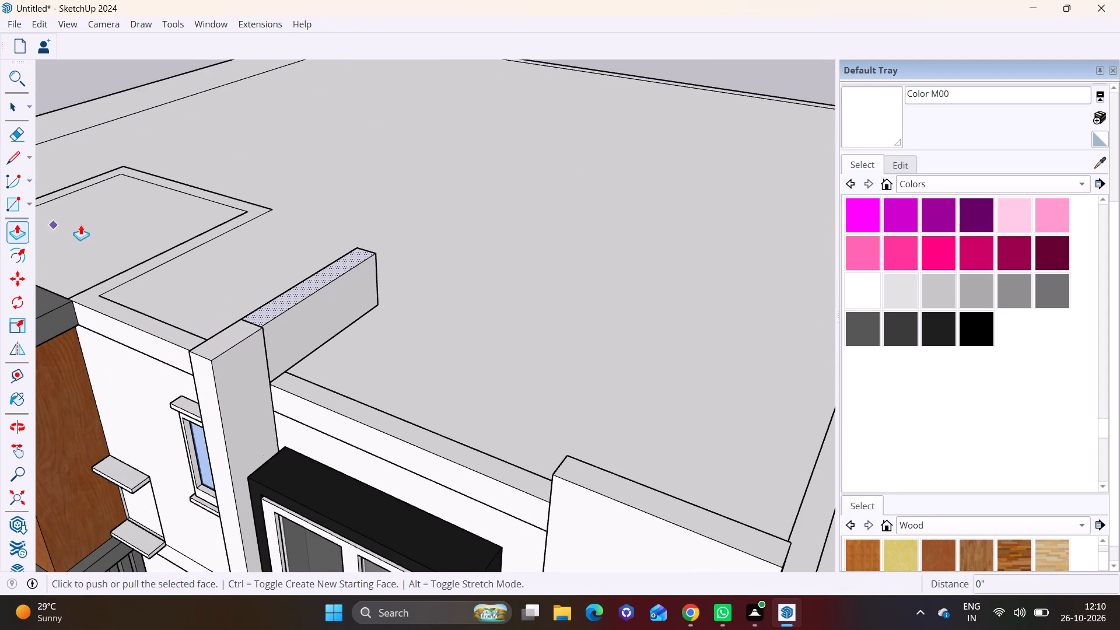
{"action": "left_click", "coordinate": [298, 286]}
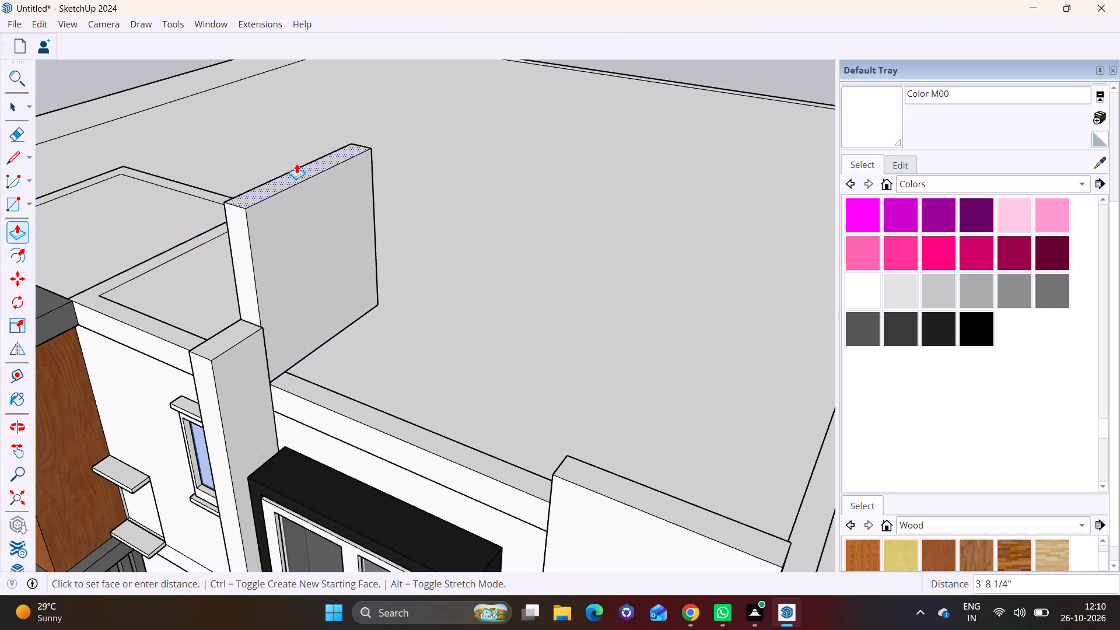
{"action": "left_click", "coordinate": [277, 124]}
Extend the tall facade pillar's top face upward, level with the raised roof wall behind it.
{"action": "middle_click_drag", "start_coordinate": [308, 174], "coordinate": [443, 352]}
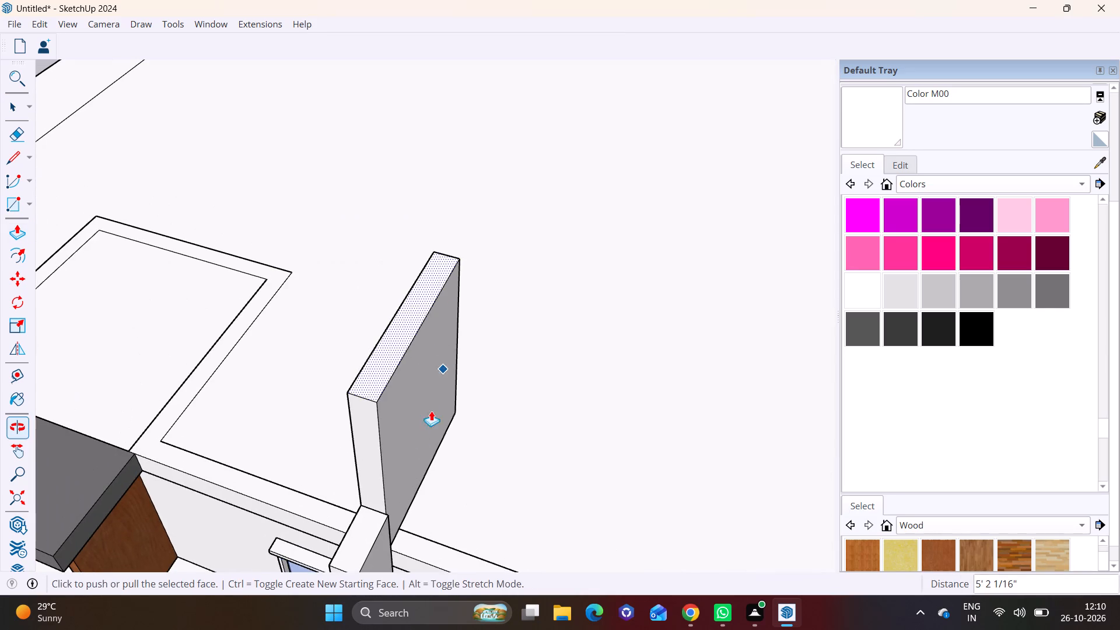
{"action": "key", "text": "space"}
{"action": "left_click", "coordinate": [366, 535]}
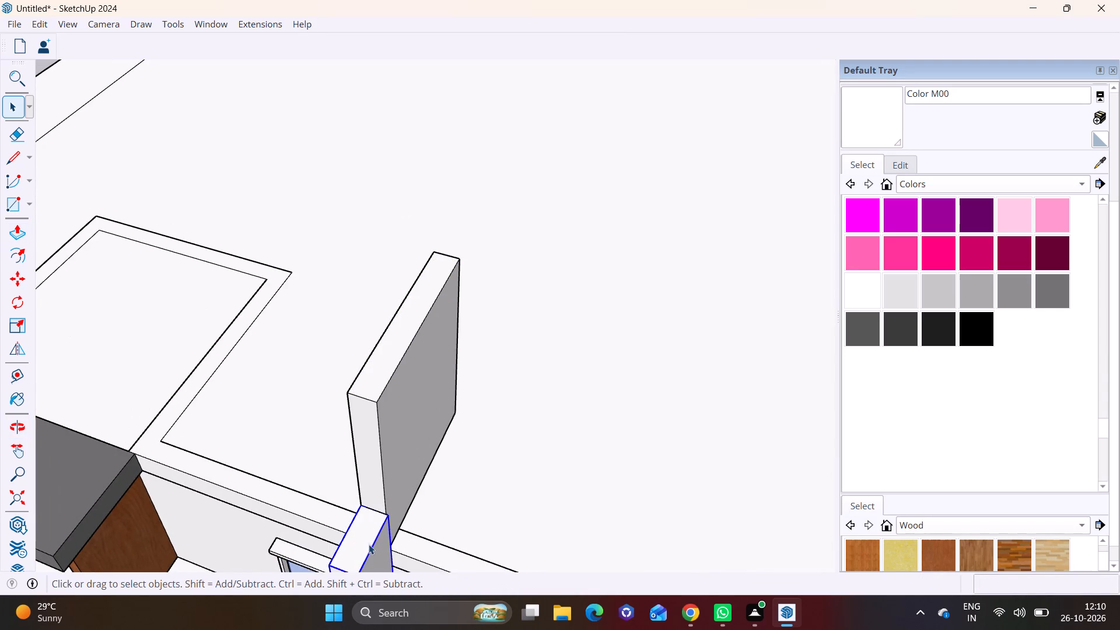
{"action": "triple_click", "coordinate": [361, 540]}
{"action": "left_click", "coordinate": [359, 530]}
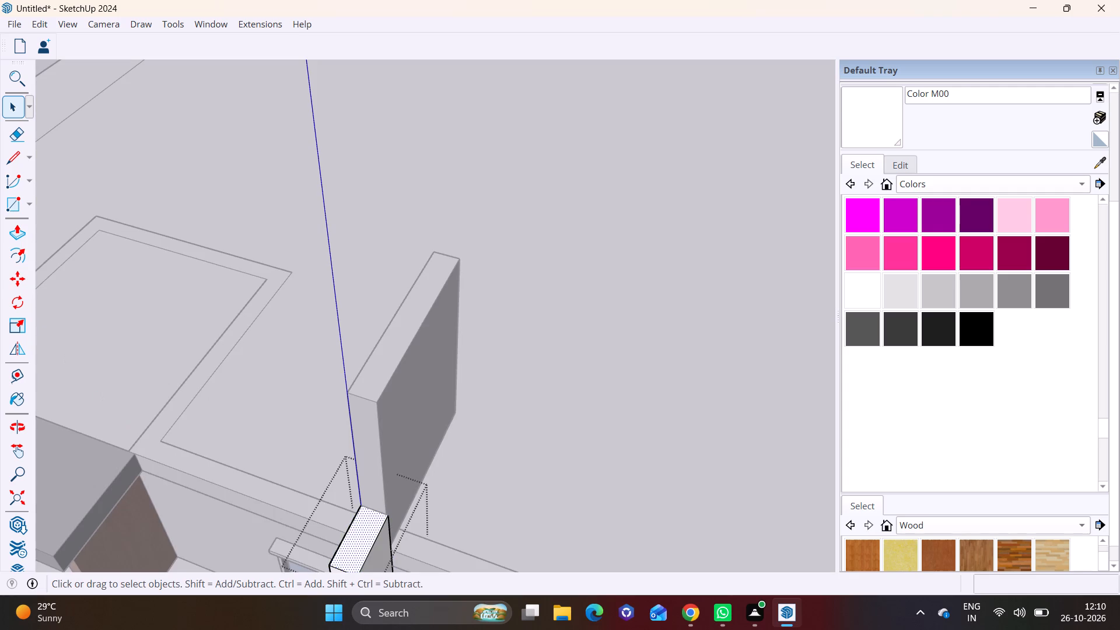
{"action": "left_click", "coordinate": [4, 230]}
{"action": "left_click", "coordinate": [16, 229]}
{"action": "left_click", "coordinate": [366, 543]}
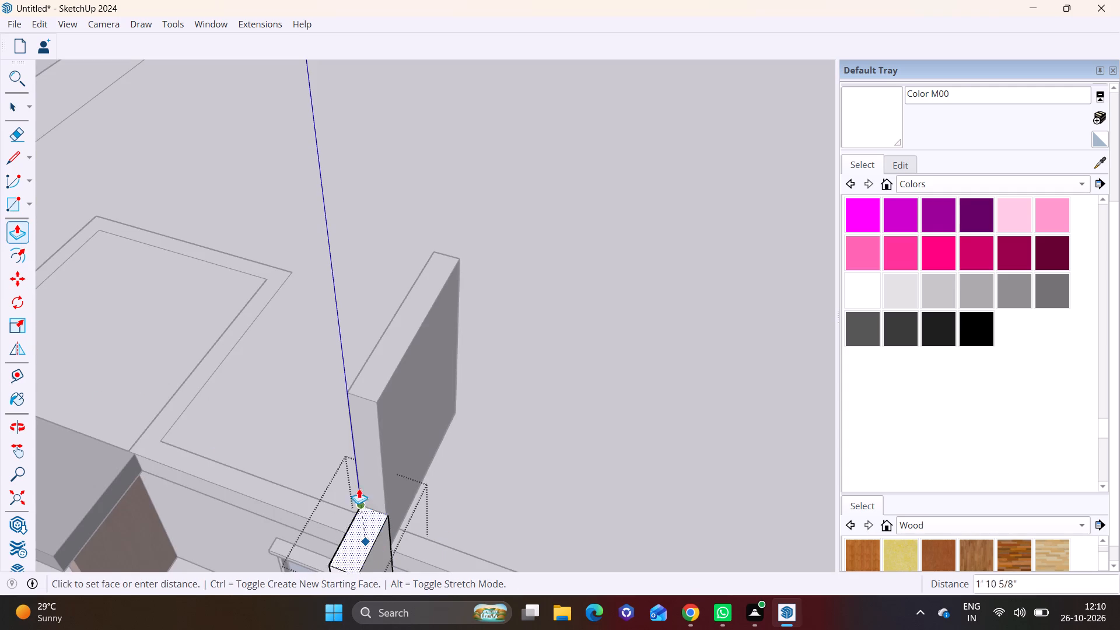
{"action": "left_click", "coordinate": [386, 379]}
{"action": "scroll", "coordinate": [372, 409], "scroll_direction": "down", "scroll_amount": 3}
{"action": "middle_click_drag", "start_coordinate": [371, 425], "coordinate": [379, 152]}
{"action": "scroll", "coordinate": [384, 250], "scroll_direction": "down", "scroll_amount": 3}
{"action": "key", "text": "space"}
{"action": "left_click", "coordinate": [491, 247]}
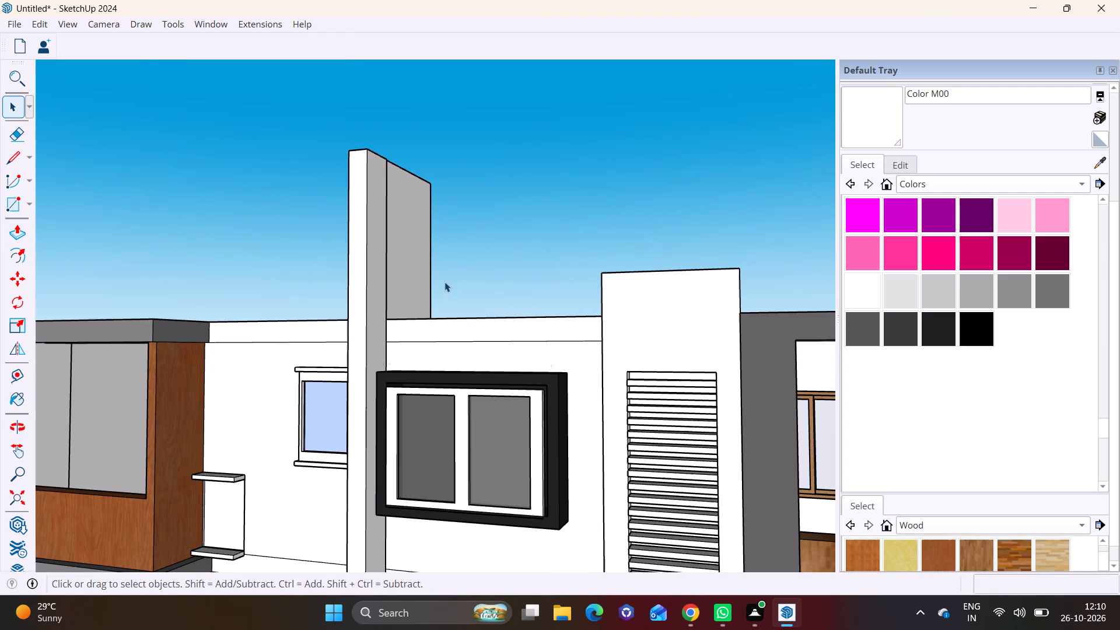
Draw a narrow rectangle along the top of the roof wall's side, from its inner corner across the pillar's side.
{"action": "scroll", "coordinate": [444, 282], "scroll_direction": "down", "scroll_amount": 1}
{"action": "middle_click_drag", "start_coordinate": [402, 228], "coordinate": [920, 294]}
{"action": "scroll", "coordinate": [520, 141], "scroll_direction": "up", "scroll_amount": 1}
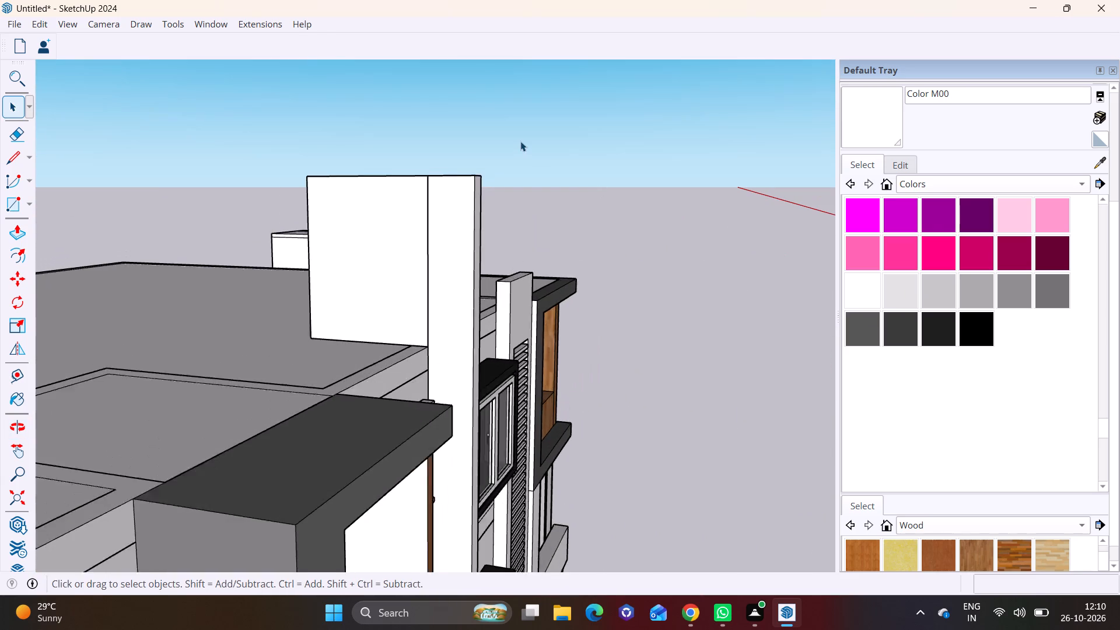
{"action": "scroll", "coordinate": [520, 141], "scroll_direction": "up", "scroll_amount": 3}
{"action": "left_click", "coordinate": [27, 204]}
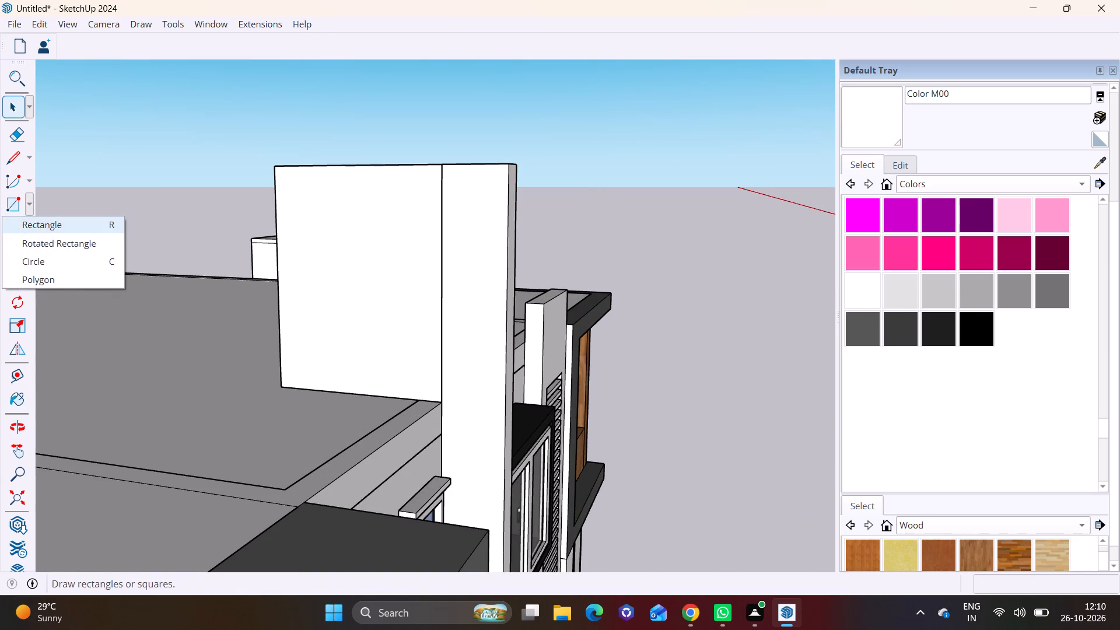
{"action": "left_click", "coordinate": [22, 220]}
{"action": "left_click", "coordinate": [278, 166]}
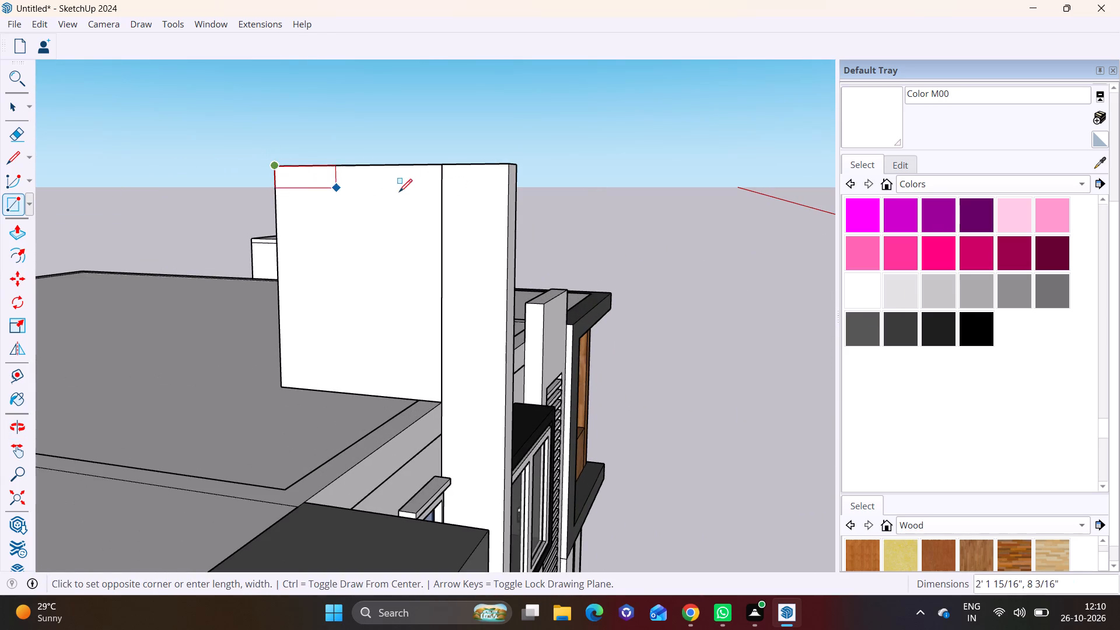
{"action": "left_click", "coordinate": [511, 197]}
{"action": "key", "text": "space"}
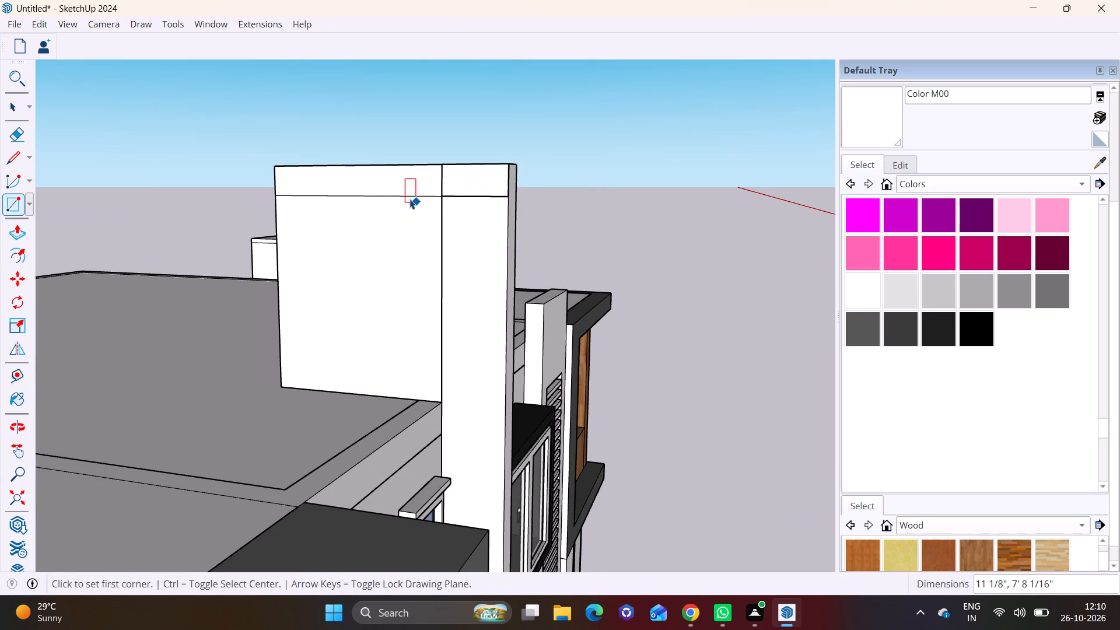
Pull the roof wall's top strip out about 18' over the roof as a cantilevered canopy slab.
{"action": "left_click", "coordinate": [409, 197]}
{"action": "left_click", "coordinate": [421, 183]}
{"action": "middle_click_drag", "start_coordinate": [461, 201], "coordinate": [350, 228]}
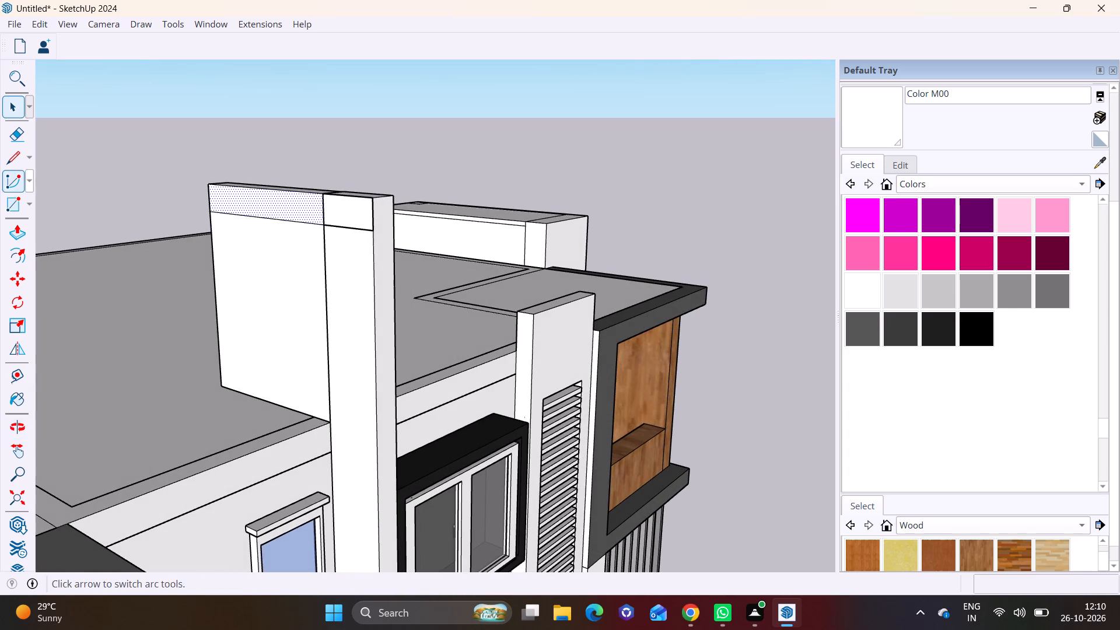
{"action": "left_click", "coordinate": [13, 228]}
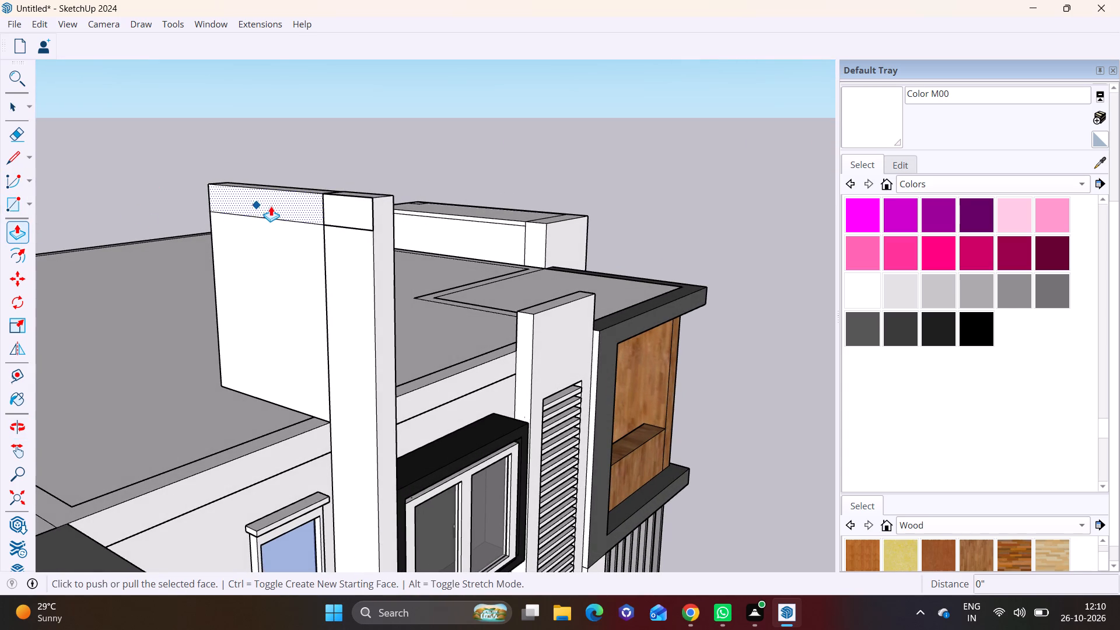
{"action": "left_click", "coordinate": [273, 206]}
{"action": "scroll", "coordinate": [142, 258], "scroll_direction": "down", "scroll_amount": 6}
{"action": "middle_click_drag", "start_coordinate": [142, 263], "coordinate": [350, 220], "text": "shift"}
{"action": "left_click", "coordinate": [328, 237]}
{"action": "key", "text": "space"}
Pull the pillar's top strip out alongside the canopy, flush with the canopy's free end.
{"action": "left_click", "coordinate": [550, 173]}
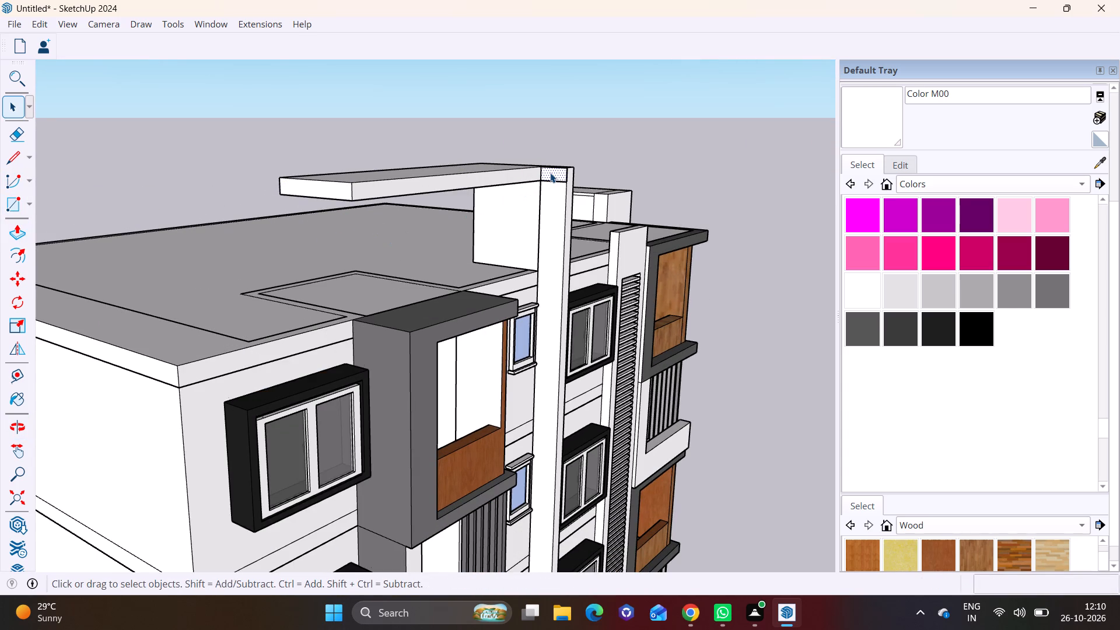
{"action": "left_click", "coordinate": [13, 228]}
{"action": "left_click", "coordinate": [552, 173]}
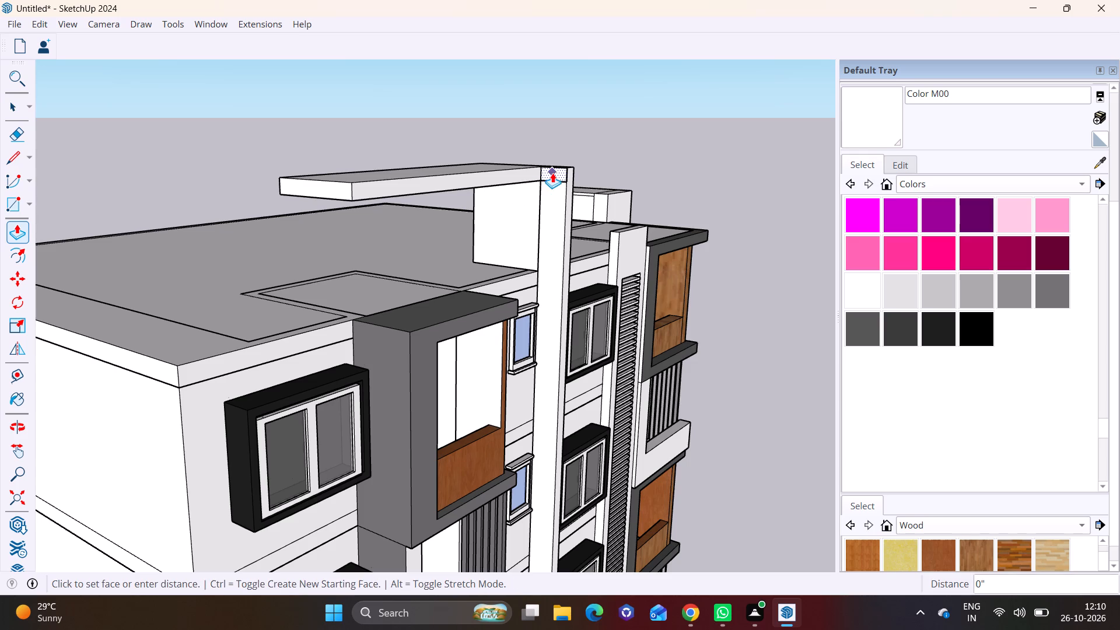
{"action": "left_click", "coordinate": [349, 185]}
{"action": "key", "text": "space"}
{"action": "left_click", "coordinate": [237, 233]}
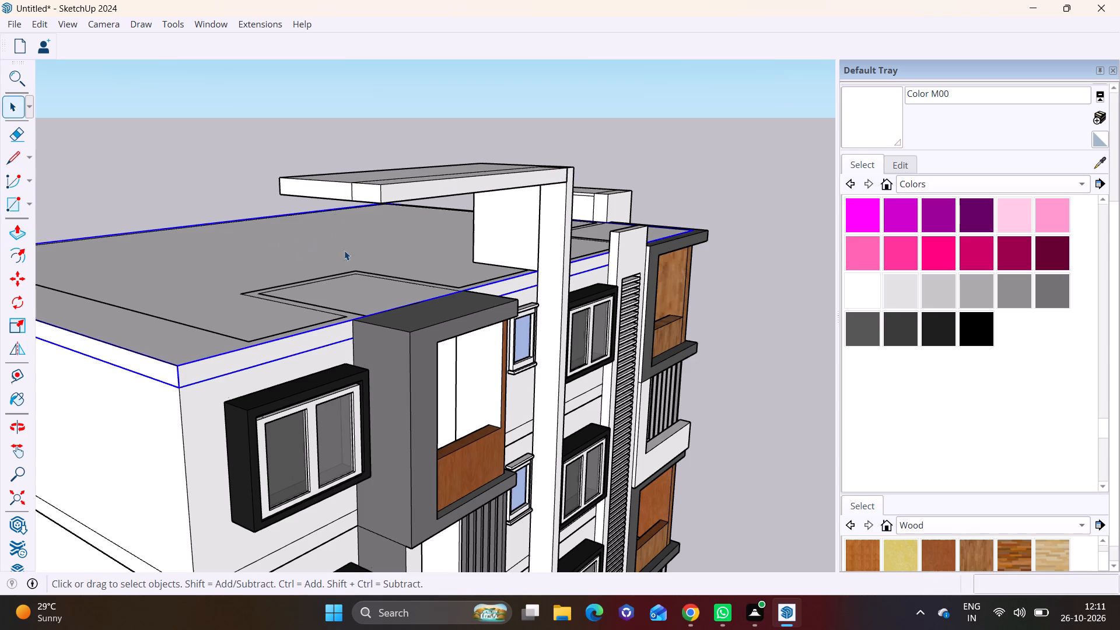
Delete the seam edge between the two strips on the canopy's top surface.
{"action": "middle_click_drag", "start_coordinate": [366, 258], "coordinate": [222, 390]}
{"action": "scroll", "coordinate": [255, 362], "scroll_direction": "up", "scroll_amount": 2}
{"action": "left_click", "coordinate": [259, 354]}
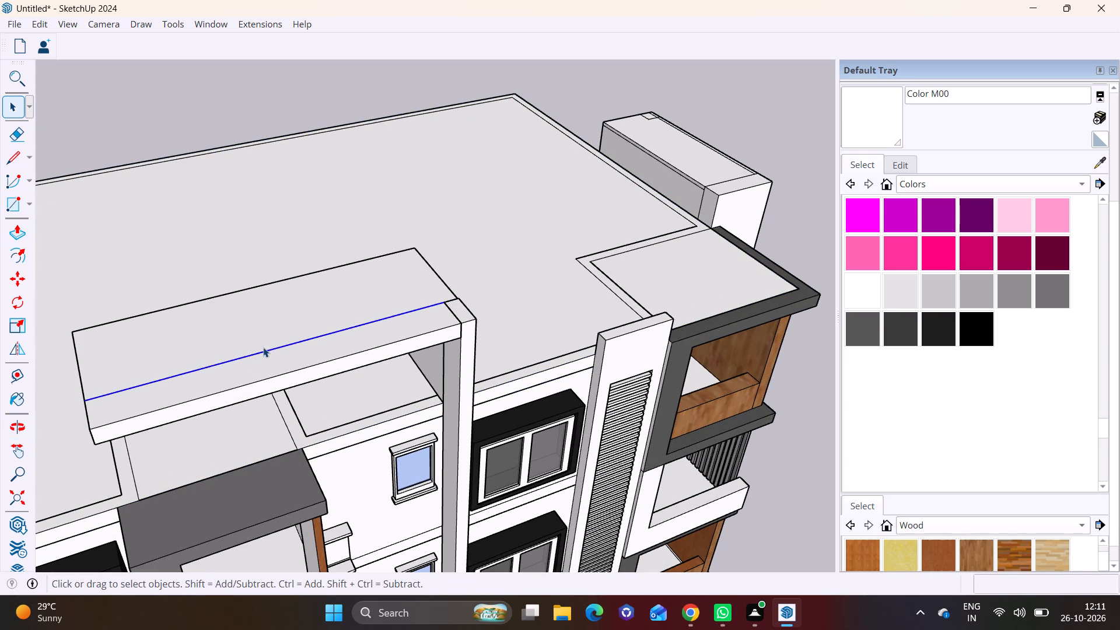
{"action": "key", "text": "Delete"}
Draw a rectangle about 7" by 18' 1" on the canopy's underside, set slightly back from its front edge.
{"action": "scroll", "coordinate": [340, 353], "scroll_direction": "down", "scroll_amount": 3}
{"action": "scroll", "coordinate": [287, 385], "scroll_direction": "down", "scroll_amount": 2}
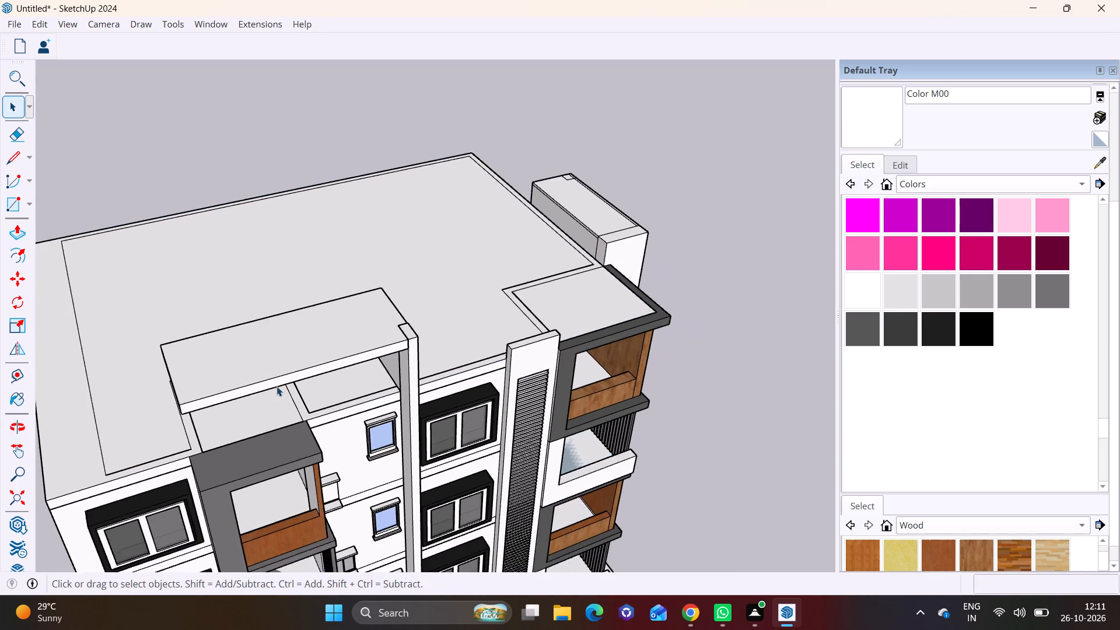
{"action": "middle_click_drag", "start_coordinate": [276, 386], "coordinate": [85, 258]}
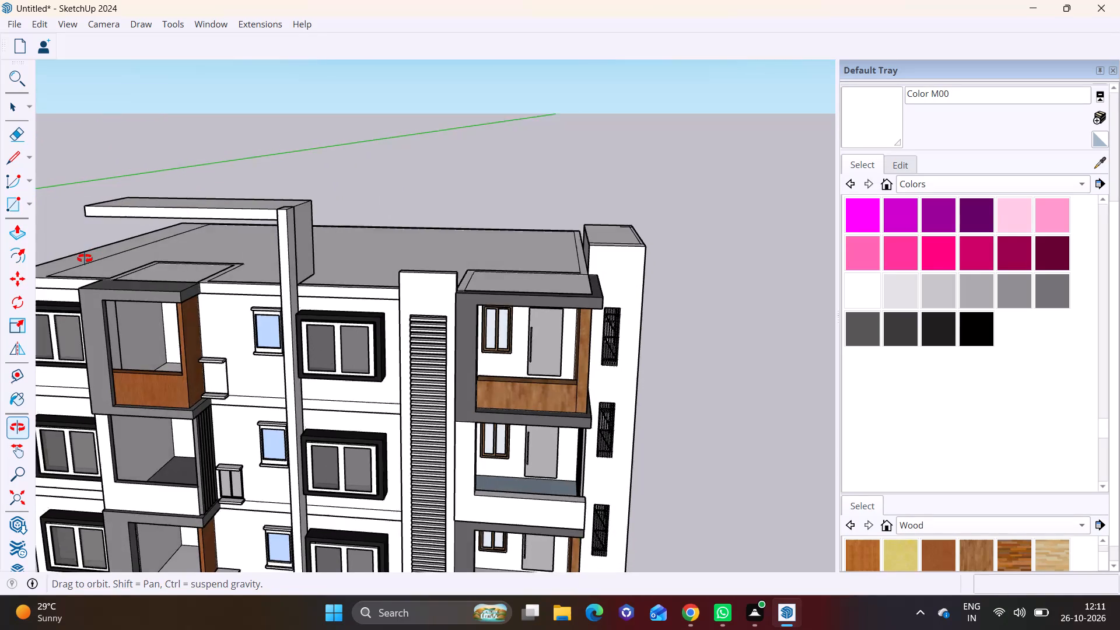
{"action": "middle_click_drag", "start_coordinate": [85, 258], "coordinate": [136, 217]}
{"action": "scroll", "coordinate": [158, 225], "scroll_direction": "up", "scroll_amount": 4}
{"action": "middle_click_drag", "start_coordinate": [183, 262], "coordinate": [288, 395], "text": "shift"}
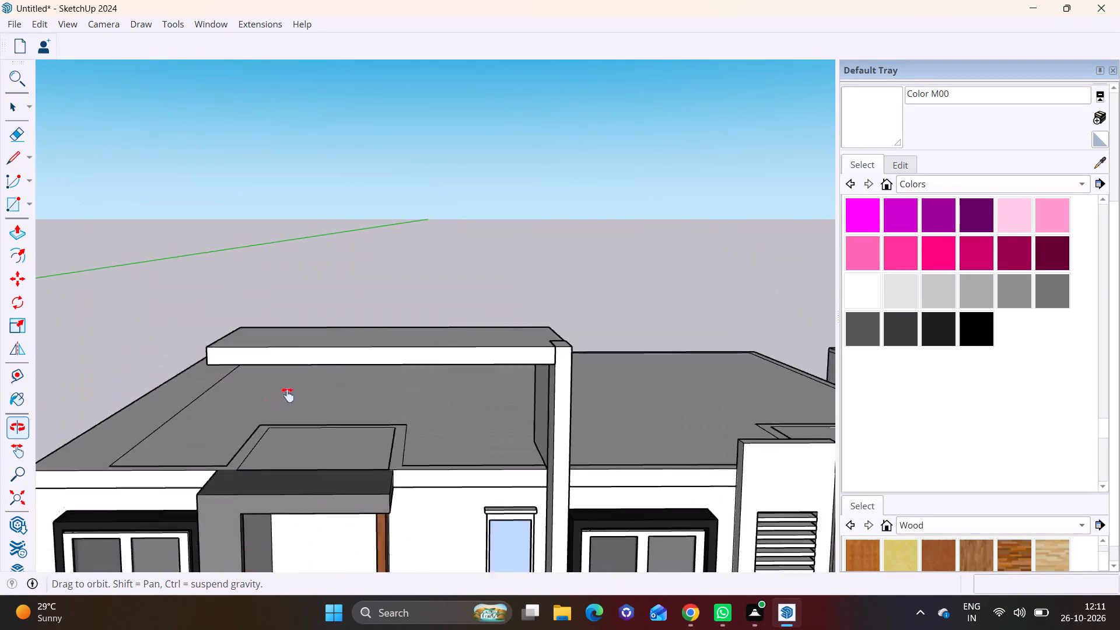
{"action": "middle_click_drag", "start_coordinate": [288, 395], "coordinate": [289, 397], "text": "shift"}
{"action": "middle_click_drag", "start_coordinate": [310, 354], "coordinate": [363, 192]}
{"action": "scroll", "coordinate": [541, 269], "scroll_direction": "up", "scroll_amount": 3}
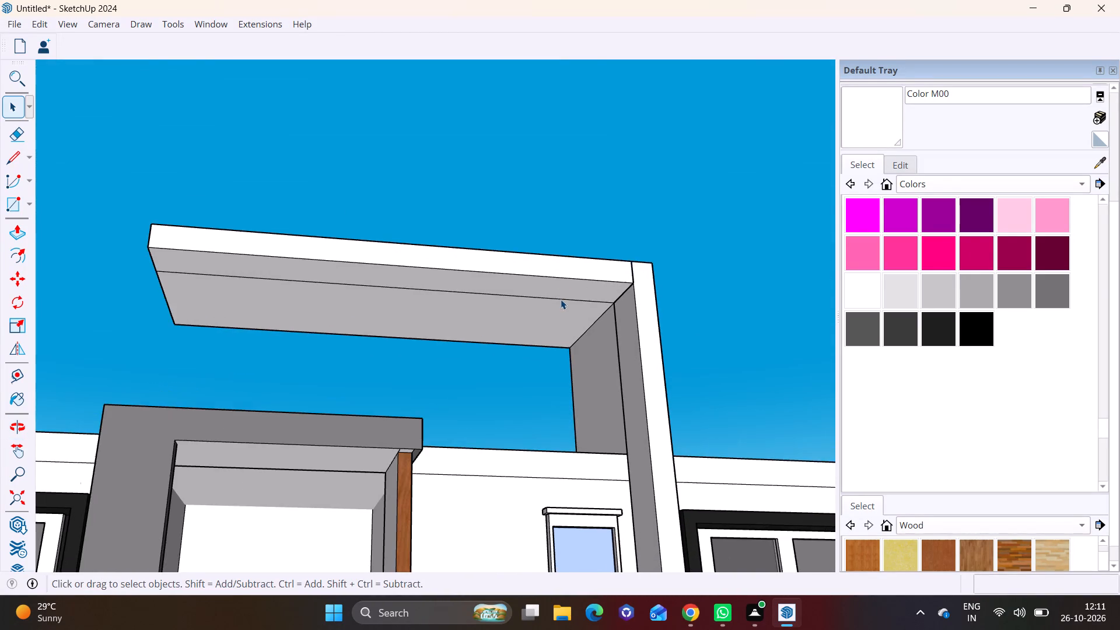
{"action": "middle_click_drag", "start_coordinate": [561, 299], "coordinate": [572, 249]}
{"action": "scroll", "coordinate": [570, 266], "scroll_direction": "up", "scroll_amount": 1}
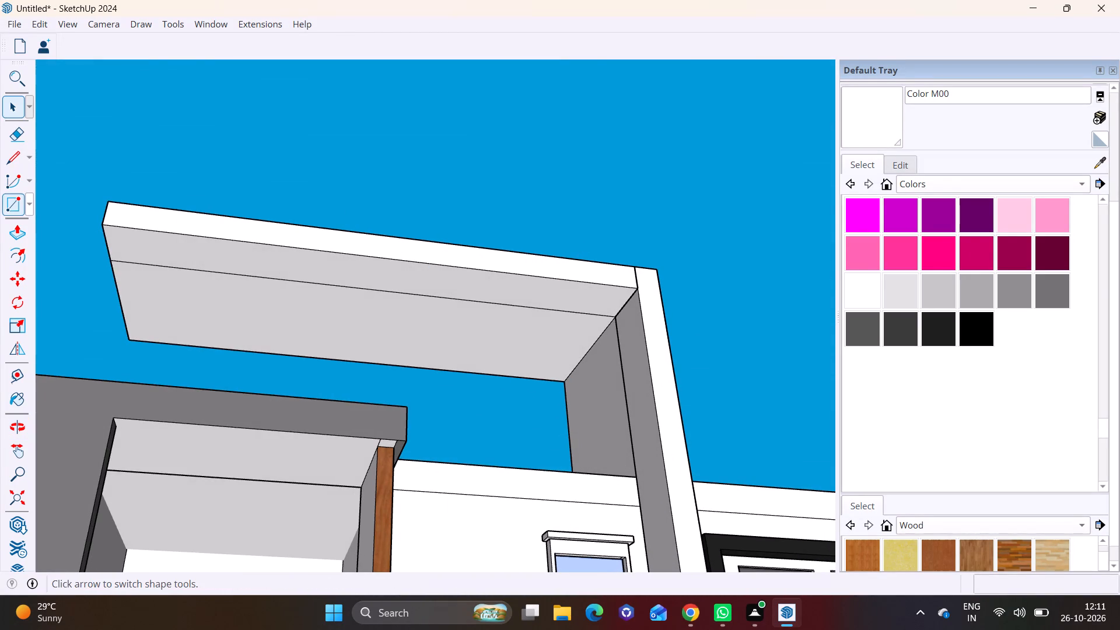
{"action": "left_click", "coordinate": [27, 205]}
{"action": "left_click", "coordinate": [40, 223]}
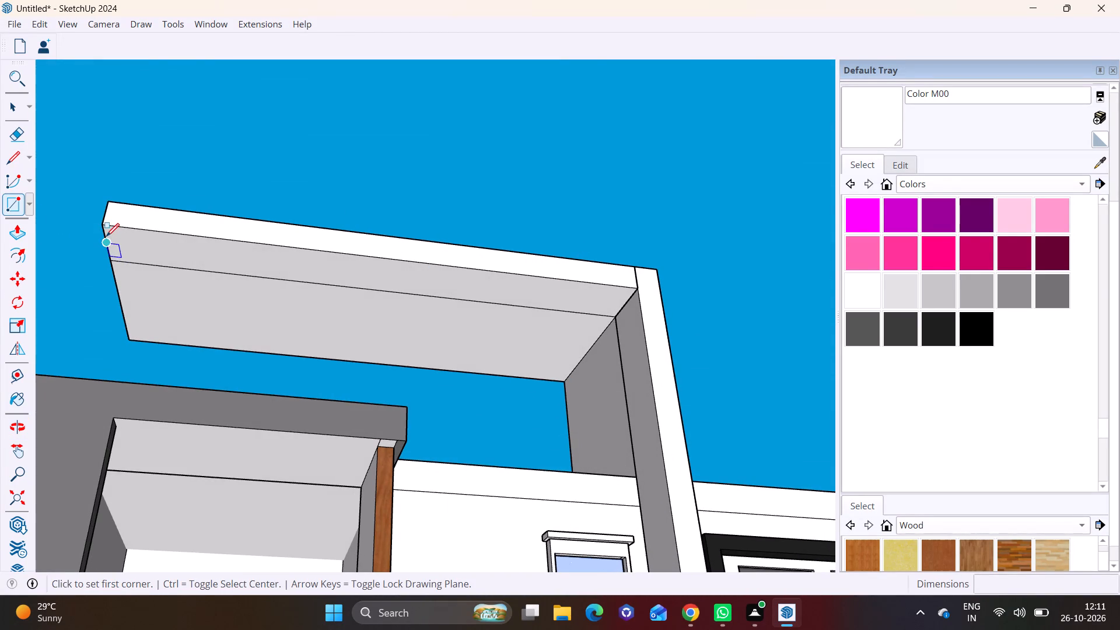
{"action": "scroll", "coordinate": [106, 235], "scroll_direction": "up", "scroll_amount": 6}
{"action": "left_click", "coordinate": [105, 230]}
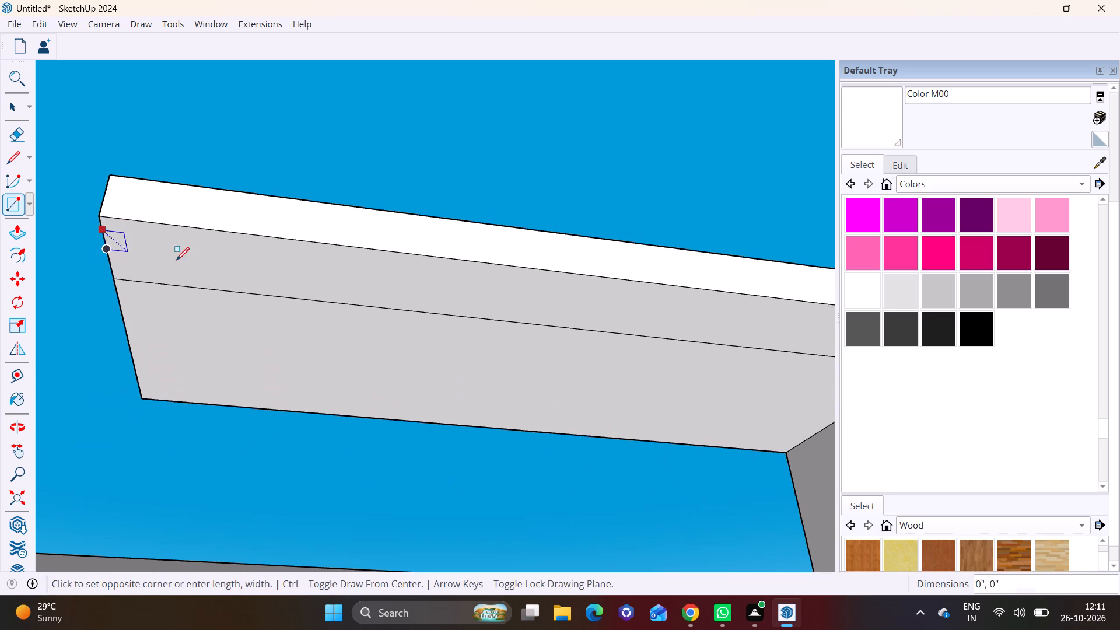
{"action": "scroll", "coordinate": [235, 267], "scroll_direction": "up", "scroll_amount": 1}
{"action": "scroll", "coordinate": [243, 265], "scroll_direction": "down", "scroll_amount": 7}
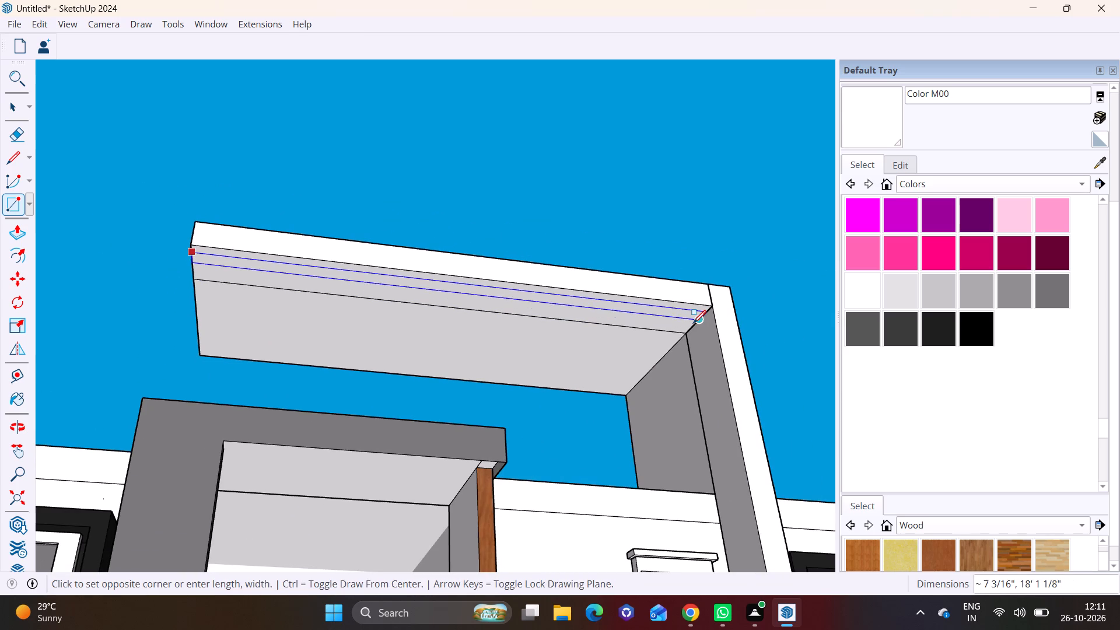
{"action": "left_click", "coordinate": [693, 323]}
{"action": "key", "text": "space"}
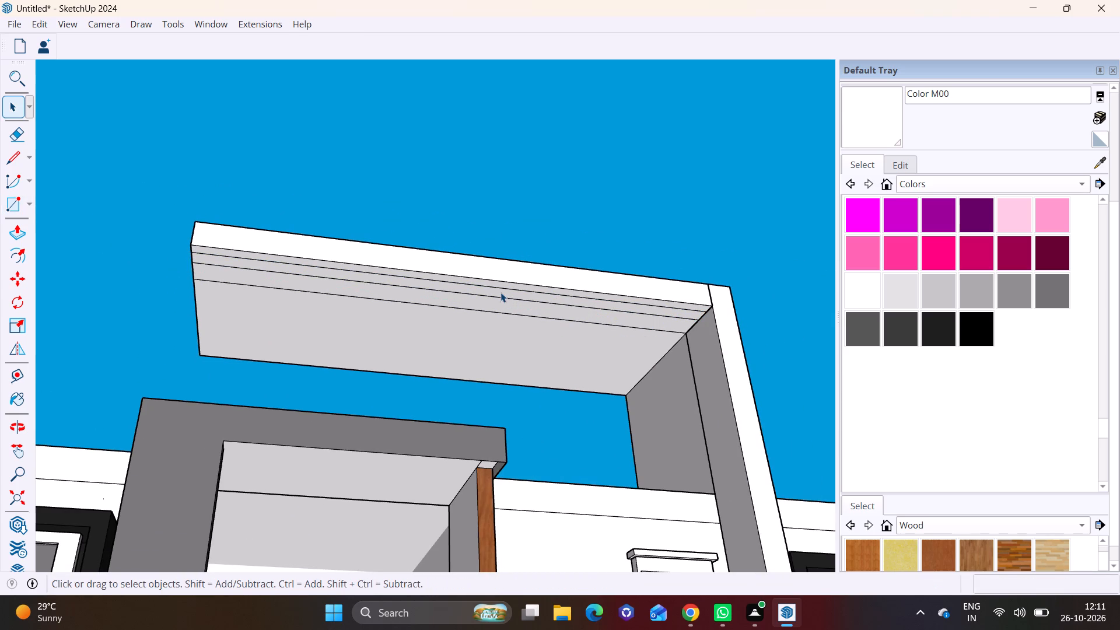
Pull the narrow strip under the canopy down about 1' 10" as a beam along its length.
{"action": "left_click", "coordinate": [501, 292]}
{"action": "left_click", "coordinate": [8, 229]}
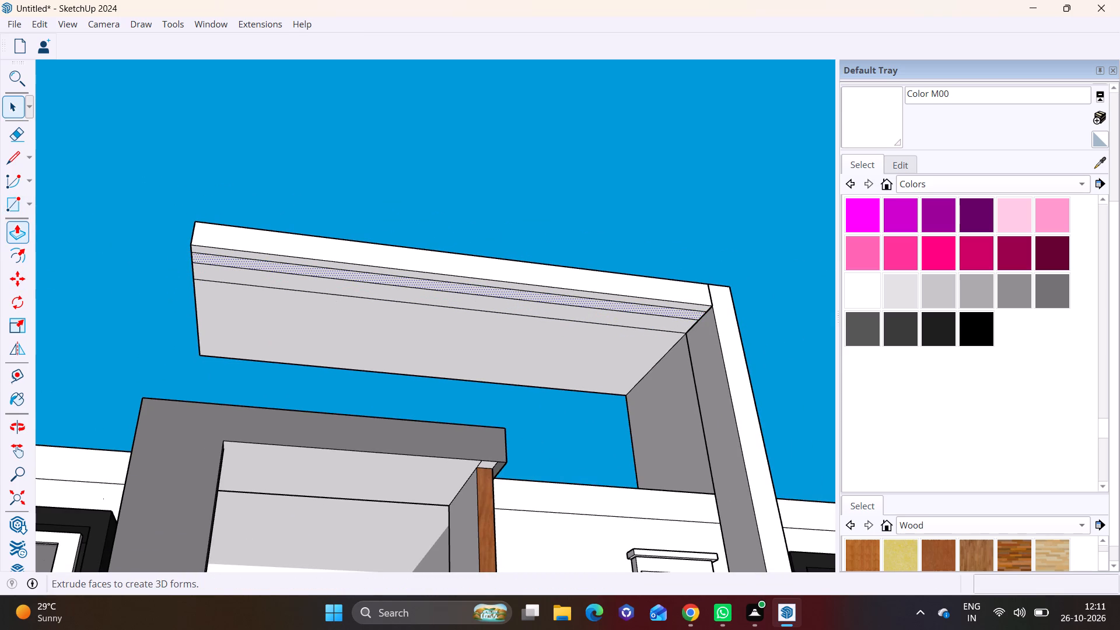
{"action": "left_click", "coordinate": [324, 270]}
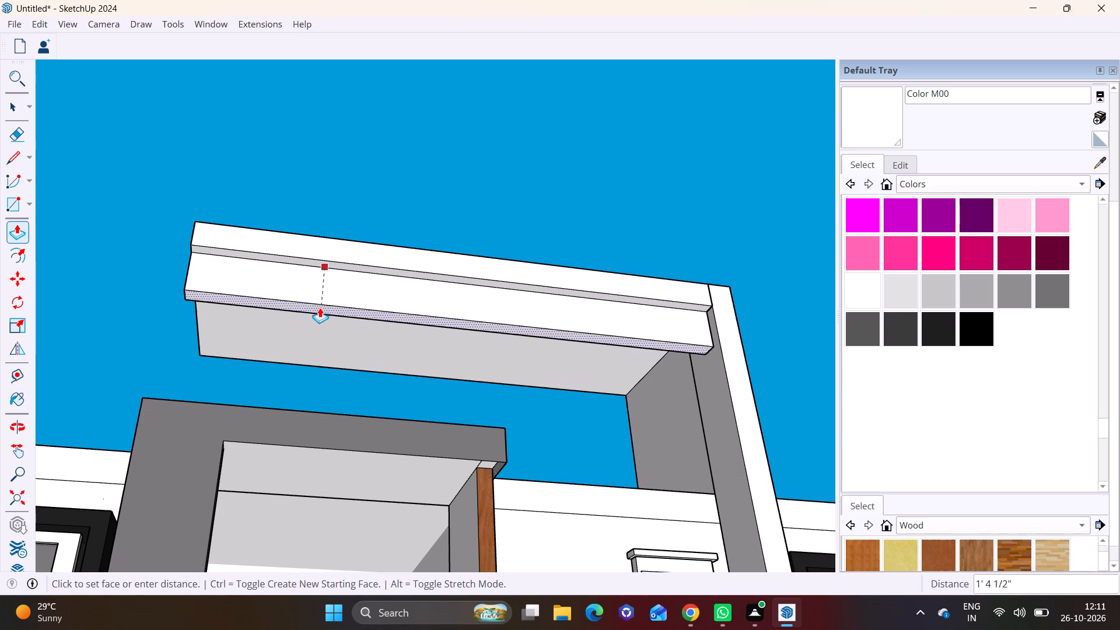
{"action": "left_click", "coordinate": [317, 315]}
{"action": "middle_click_drag", "start_coordinate": [373, 307], "coordinate": [256, 505]}
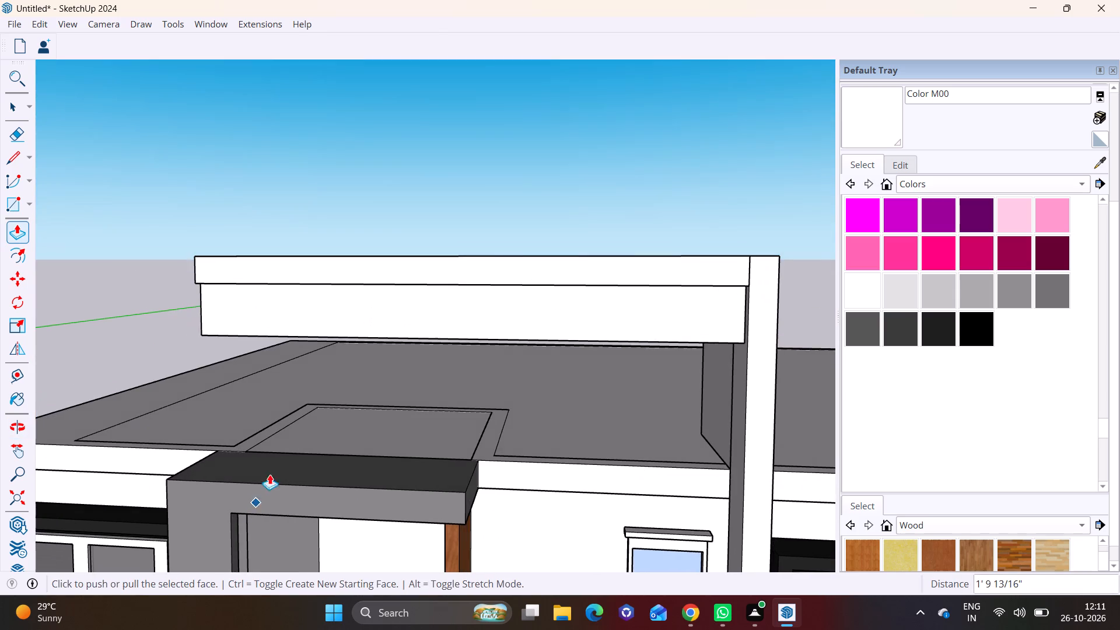
{"action": "scroll", "coordinate": [319, 426], "scroll_direction": "down", "scroll_amount": 1}
{"action": "middle_click_drag", "start_coordinate": [404, 437], "coordinate": [190, 402]}
{"action": "key", "text": "space"}
{"action": "key", "text": "space"}
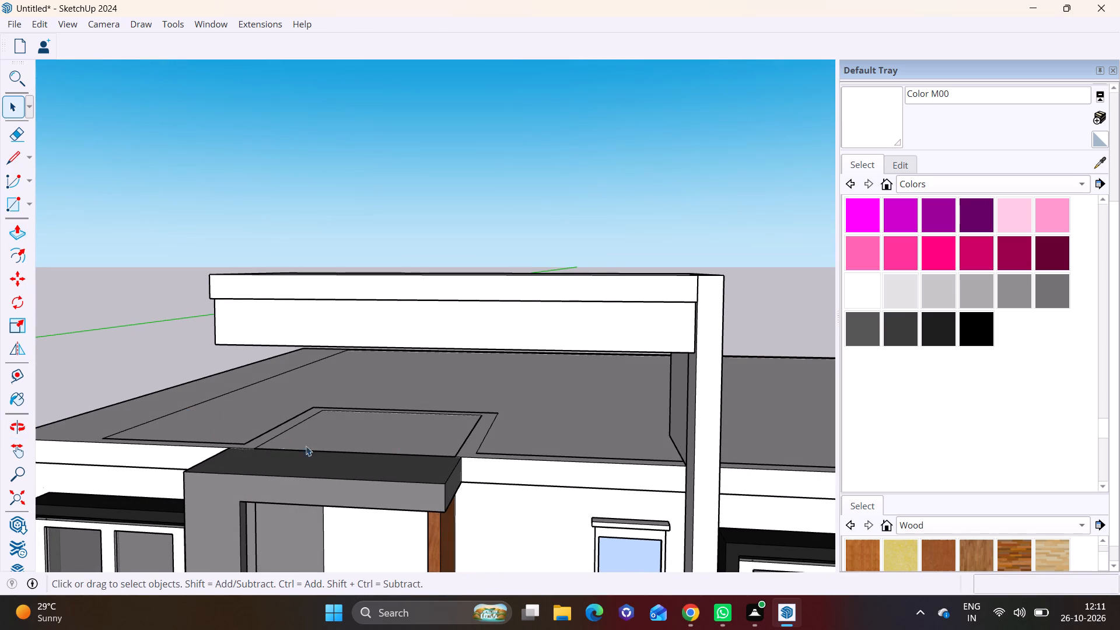
{"action": "left_click", "coordinate": [177, 353]}
Examine the roof canopy and its beam from the front, from below and from the free end.
{"action": "middle_click_drag", "start_coordinate": [309, 370], "coordinate": [311, 337]}
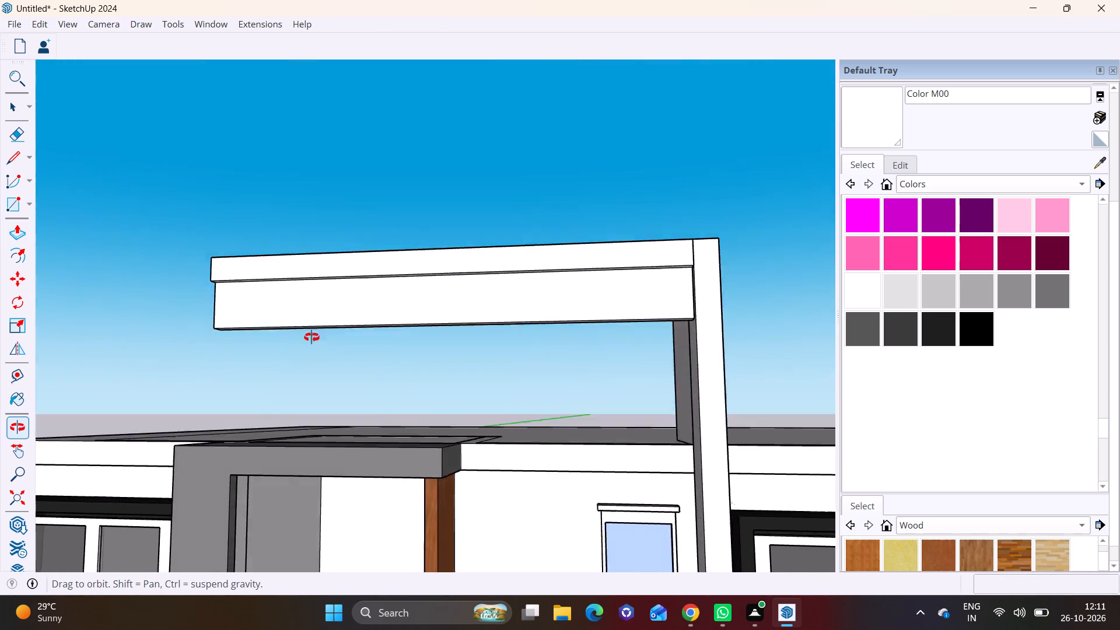
{"action": "middle_click_drag", "start_coordinate": [311, 337], "coordinate": [312, 427]}
{"action": "middle_click_drag", "start_coordinate": [377, 436], "coordinate": [252, 400], "text": "shift"}
{"action": "scroll", "coordinate": [239, 396], "scroll_direction": "down", "scroll_amount": 7}
{"action": "middle_click_drag", "start_coordinate": [237, 411], "coordinate": [321, 311]}
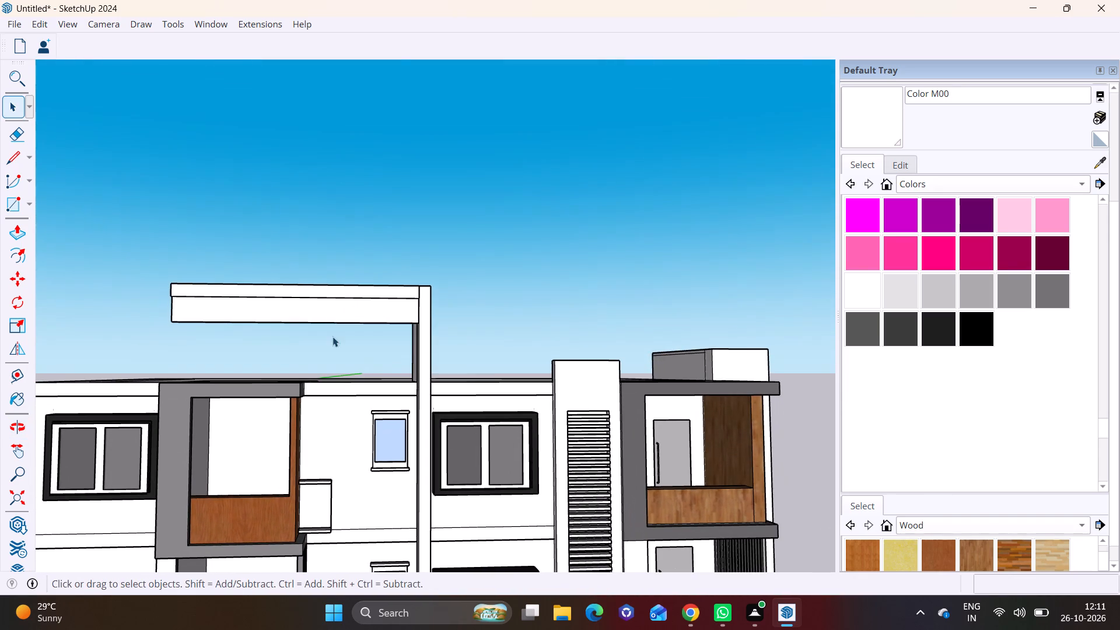
{"action": "middle_click_drag", "start_coordinate": [239, 318], "coordinate": [428, 383]}
{"action": "scroll", "coordinate": [308, 356], "scroll_direction": "up", "scroll_amount": 5}
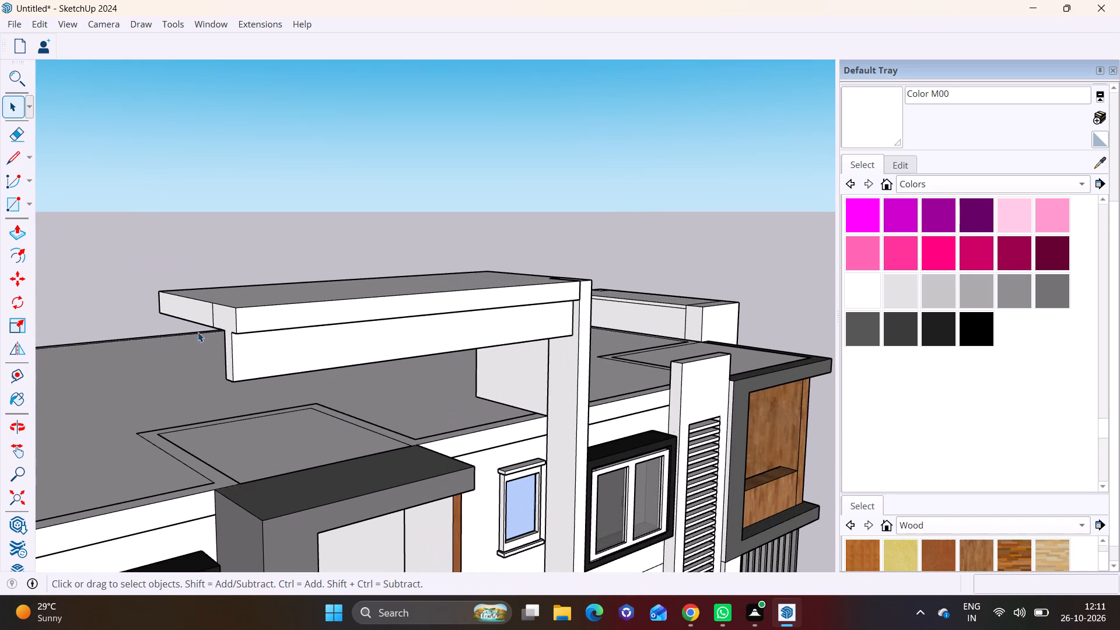
Shorten the free end of the roof canopy and its beam by about 4' 5", pushing in both end faces.
{"action": "left_click", "coordinate": [211, 310]}
{"action": "left_click", "coordinate": [209, 310]}
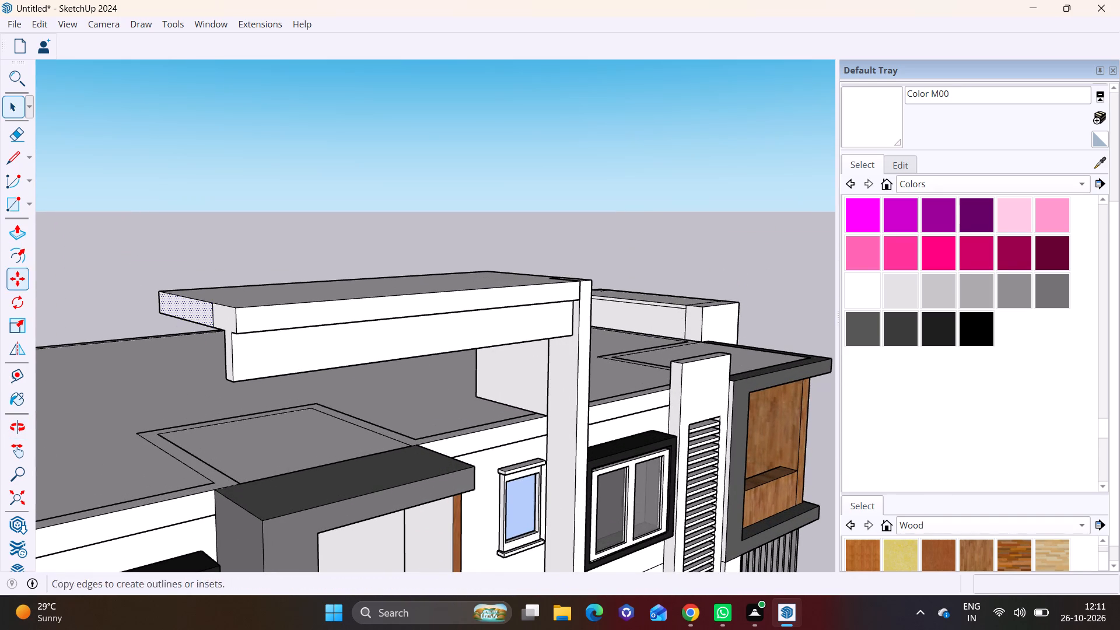
{"action": "left_click", "coordinate": [17, 237]}
{"action": "left_click", "coordinate": [191, 306]}
{"action": "left_click", "coordinate": [290, 287]}
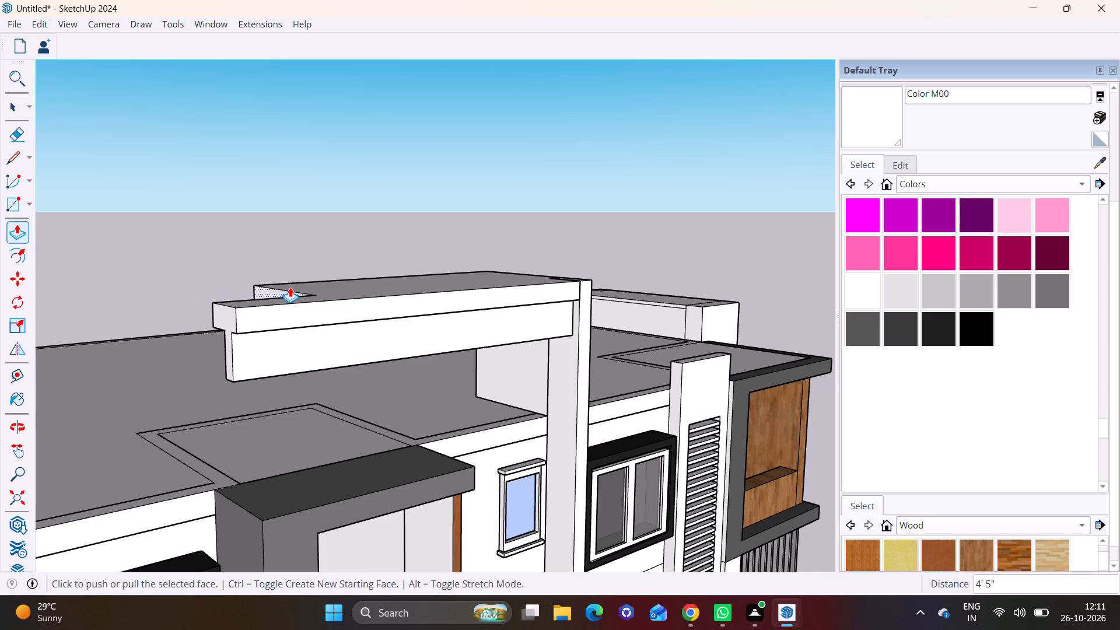
{"action": "key", "text": "space"}
{"action": "left_click", "coordinate": [229, 319]}
{"action": "left_click", "coordinate": [12, 236]}
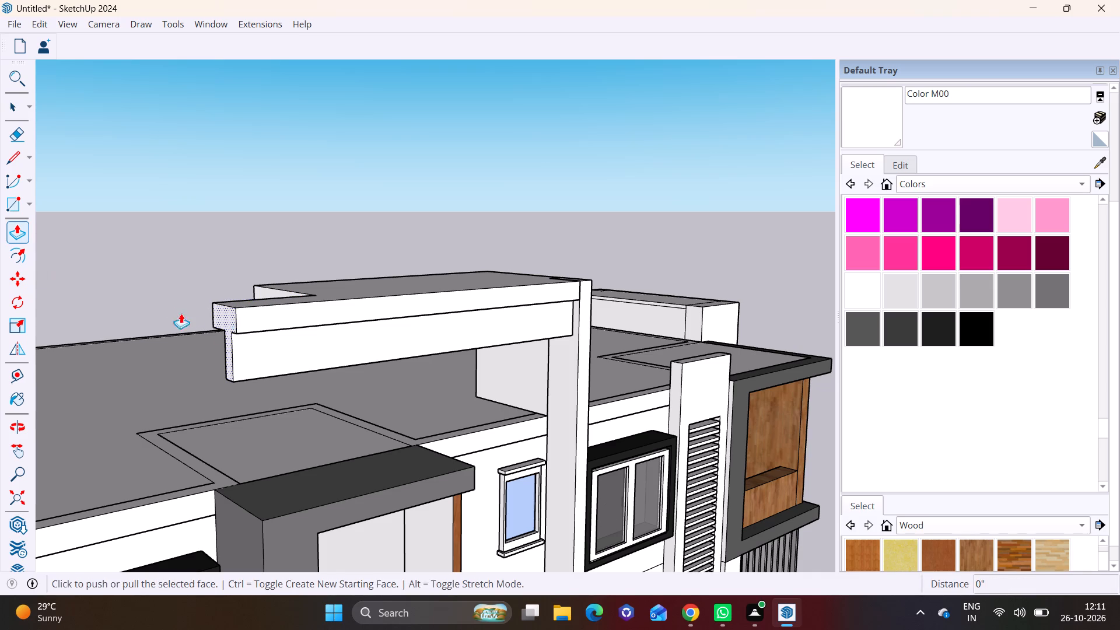
{"action": "left_click", "coordinate": [226, 320]}
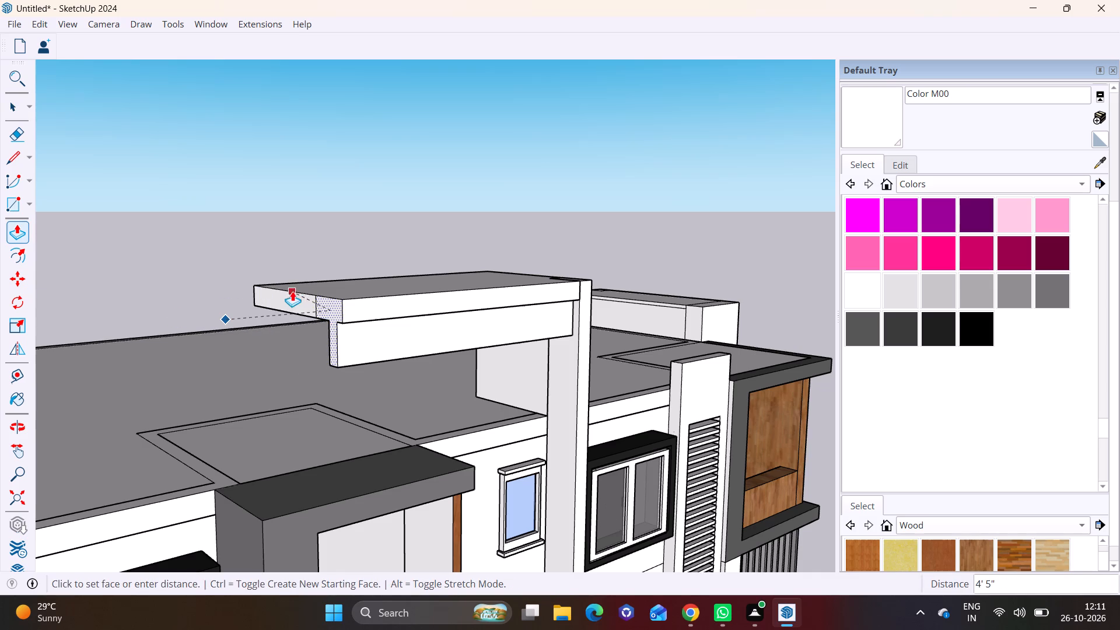
{"action": "left_click", "coordinate": [298, 293]}
Push the free ends of the beam and the canopy in by about a further 3' 6", keeping both end faces flush.
{"action": "scroll", "coordinate": [354, 353], "scroll_direction": "down", "scroll_amount": 3}
{"action": "middle_click_drag", "start_coordinate": [361, 402], "coordinate": [110, 349]}
{"action": "scroll", "coordinate": [113, 351], "scroll_direction": "down", "scroll_amount": 2}
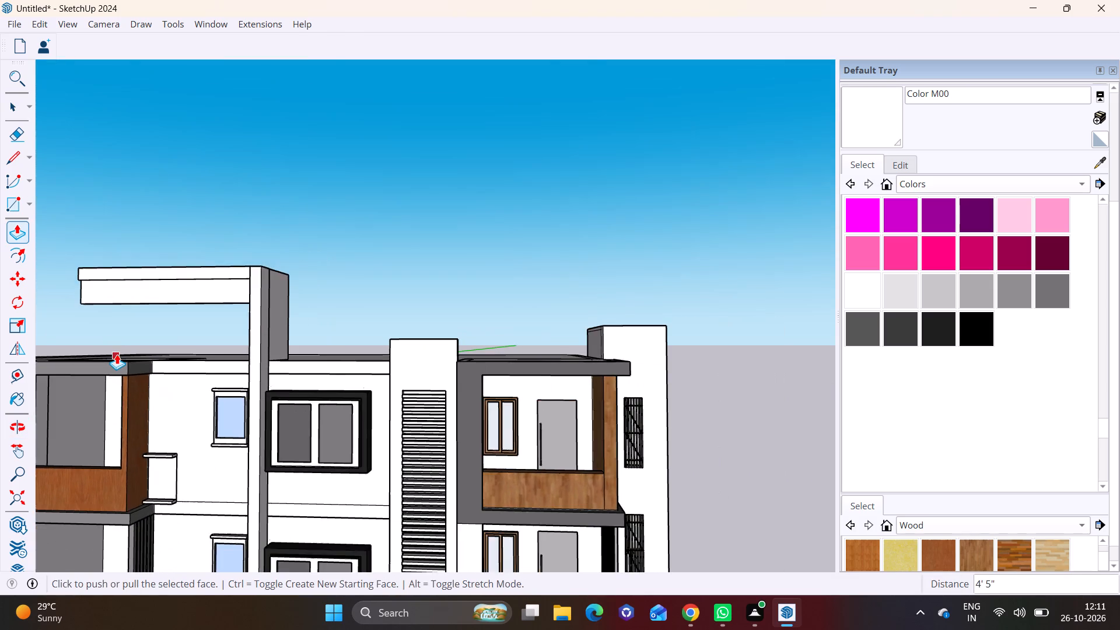
{"action": "scroll", "coordinate": [117, 354], "scroll_direction": "down", "scroll_amount": 1}
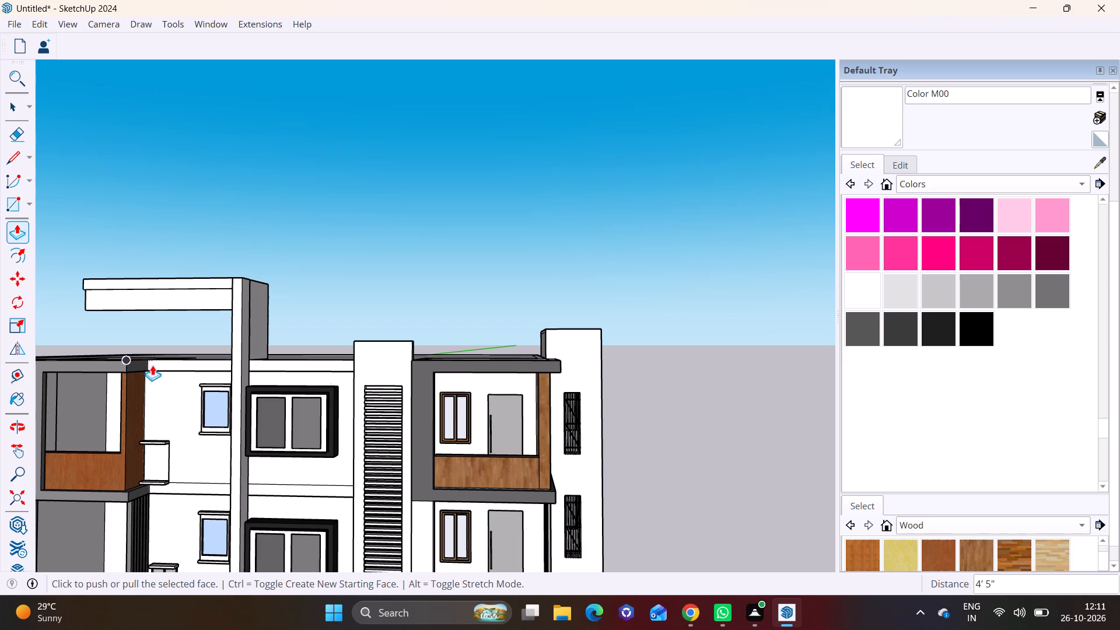
{"action": "middle_click_drag", "start_coordinate": [152, 365], "coordinate": [309, 449]}
{"action": "middle_click_drag", "start_coordinate": [296, 388], "coordinate": [540, 433]}
{"action": "scroll", "coordinate": [348, 413], "scroll_direction": "up", "scroll_amount": 3}
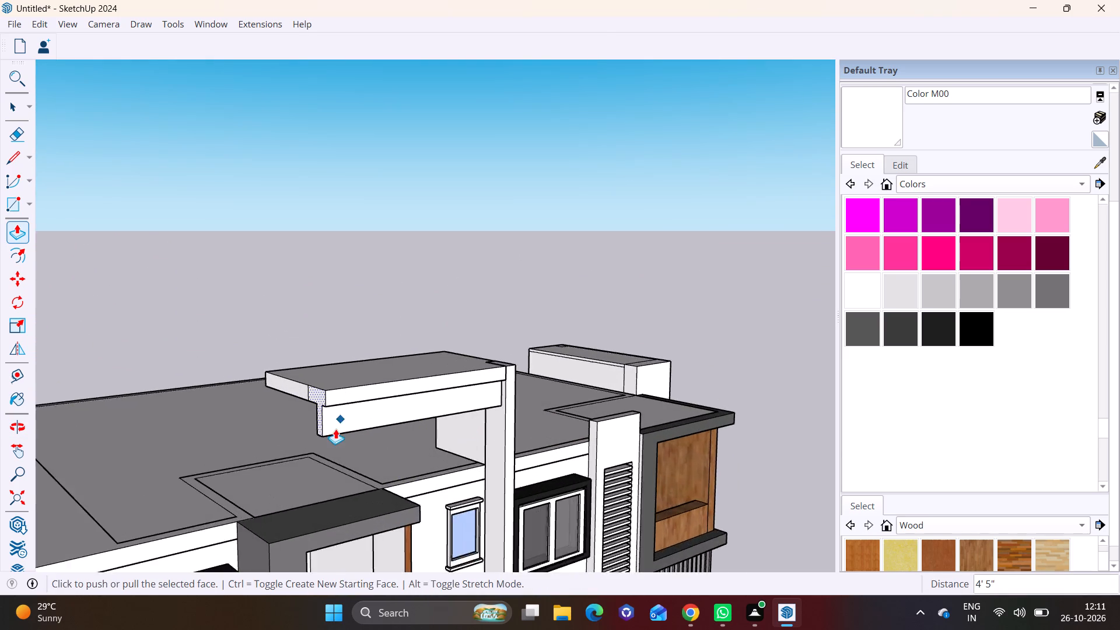
{"action": "scroll", "coordinate": [335, 429], "scroll_direction": "up", "scroll_amount": 6}
{"action": "scroll", "coordinate": [310, 394], "scroll_direction": "down", "scroll_amount": 6}
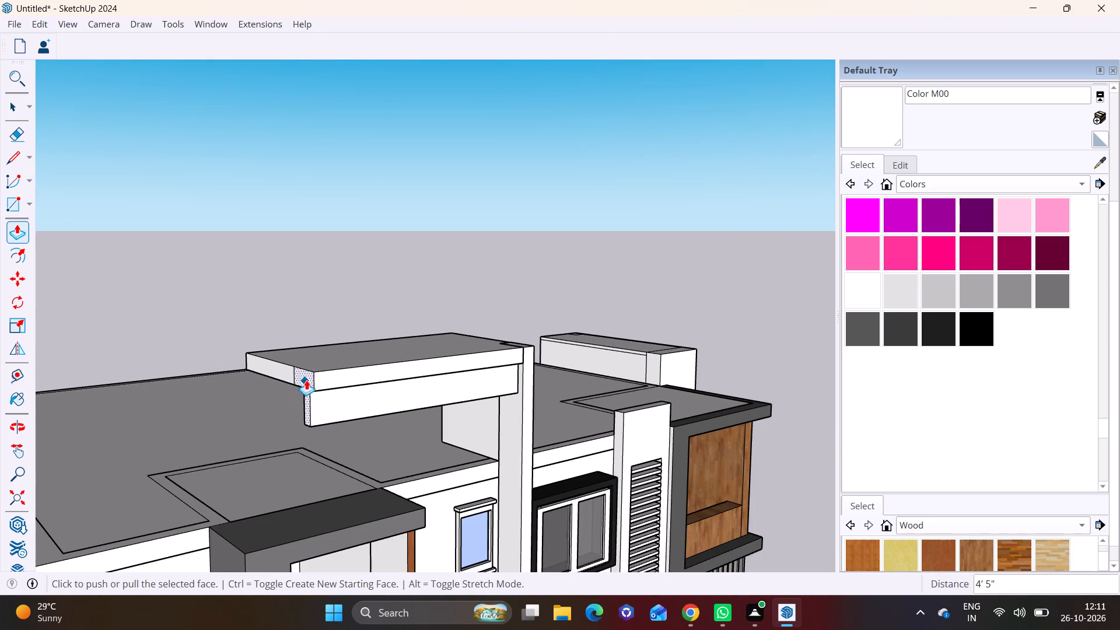
{"action": "left_click", "coordinate": [307, 380]}
{"action": "left_click", "coordinate": [370, 380]}
{"action": "key", "text": "space"}
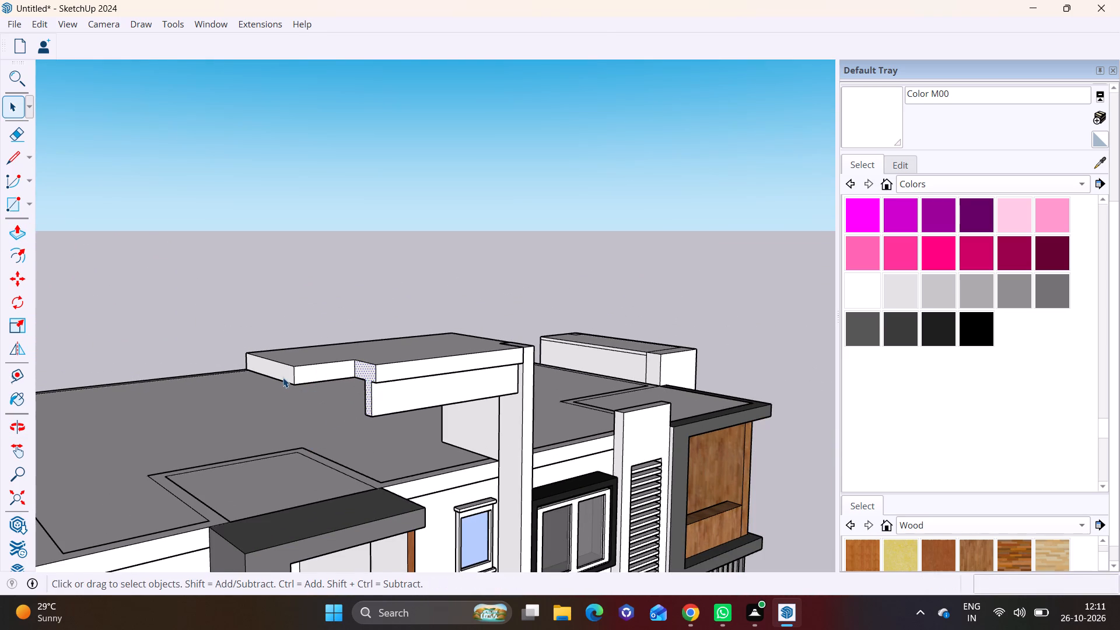
{"action": "left_click", "coordinate": [283, 377]}
{"action": "left_click", "coordinate": [15, 235]}
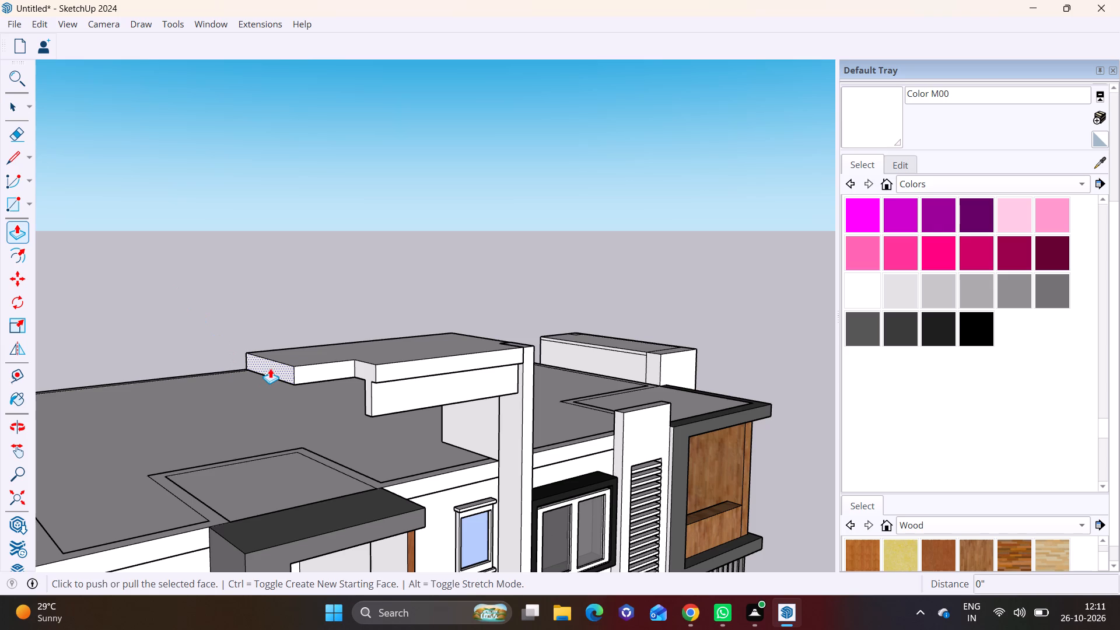
{"action": "left_click", "coordinate": [271, 366]}
{"action": "left_click", "coordinate": [376, 372]}
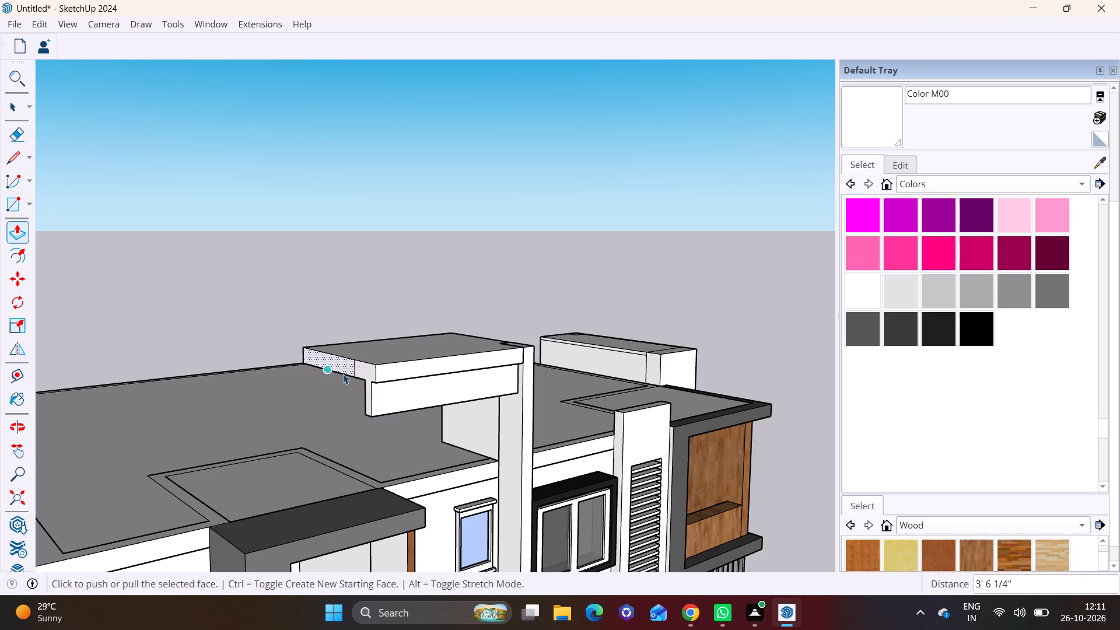
Delete the vertical seam edge on the canopy's free end face.
{"action": "key", "text": "space"}
{"action": "left_click", "coordinate": [353, 367]}
{"action": "left_click", "coordinate": [355, 369]}
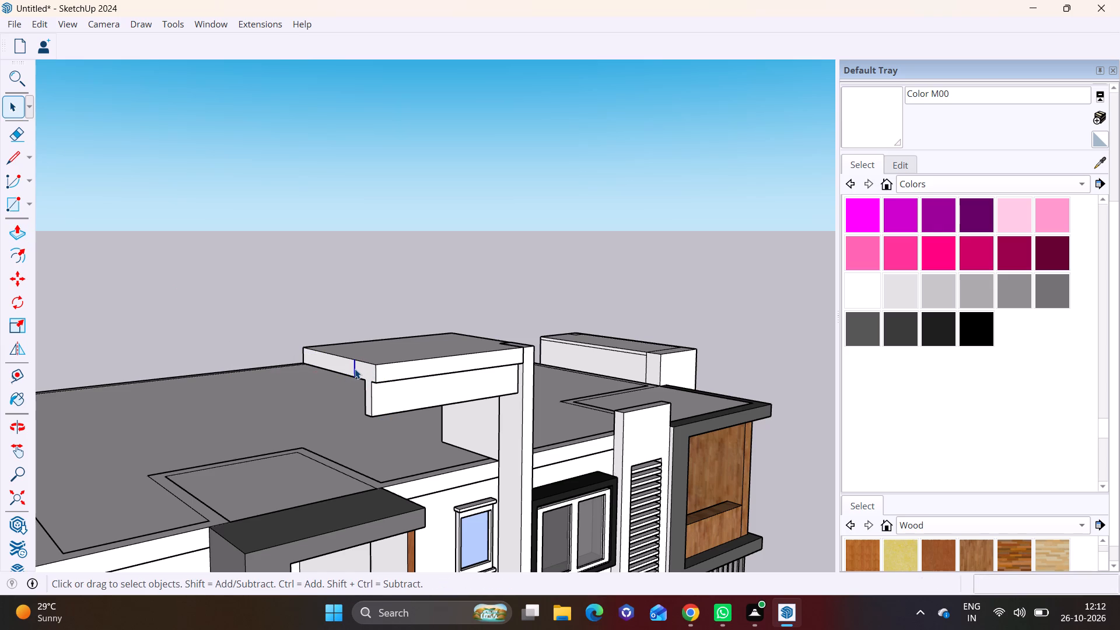
{"action": "key", "text": "Delete"}
Draw a small rectangle on the underside of the canopy beam, close to the pillar.
{"action": "middle_click_drag", "start_coordinate": [276, 403], "coordinate": [18, 389]}
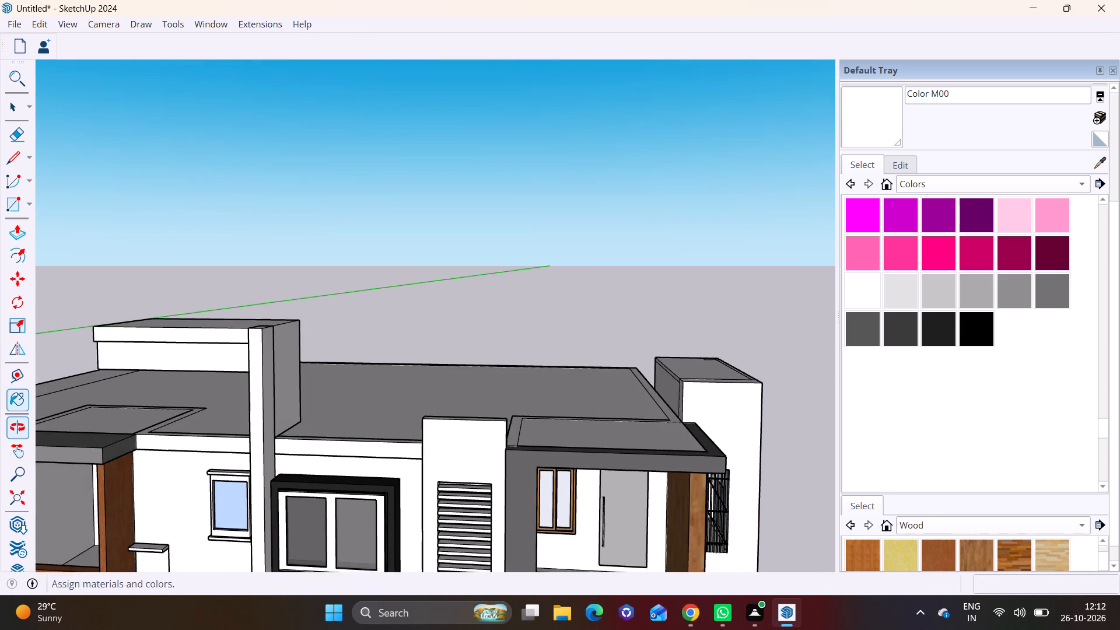
{"action": "scroll", "coordinate": [116, 412], "scroll_direction": "down", "scroll_amount": 14}
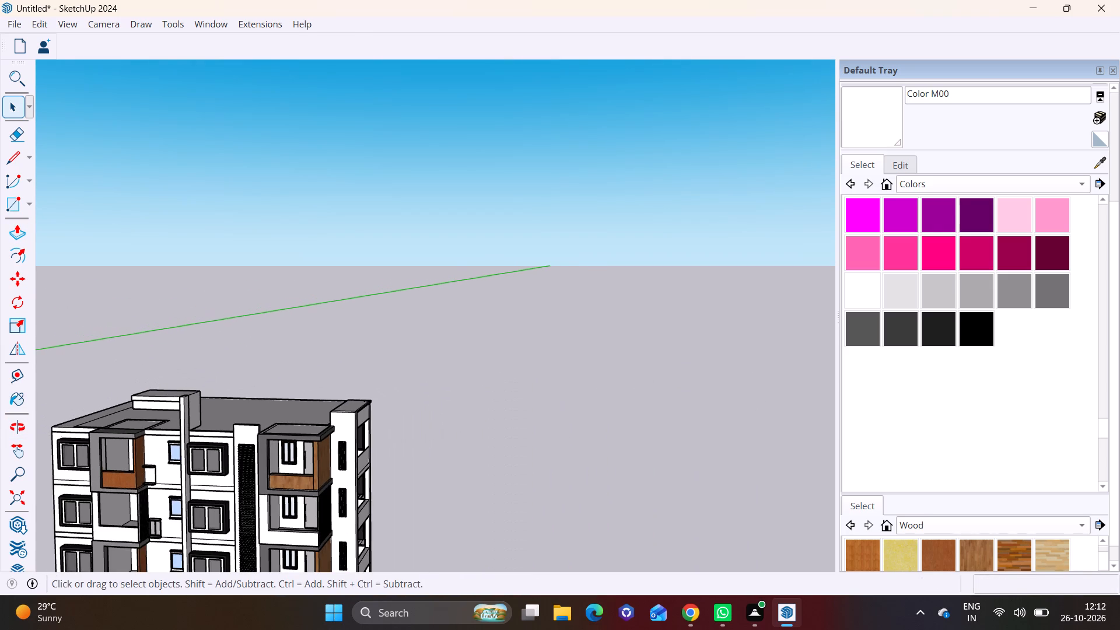
{"action": "middle_click_drag", "start_coordinate": [163, 447], "coordinate": [356, 426]}
{"action": "middle_click_drag", "start_coordinate": [388, 487], "coordinate": [339, 405]}
{"action": "scroll", "coordinate": [309, 368], "scroll_direction": "up", "scroll_amount": 12}
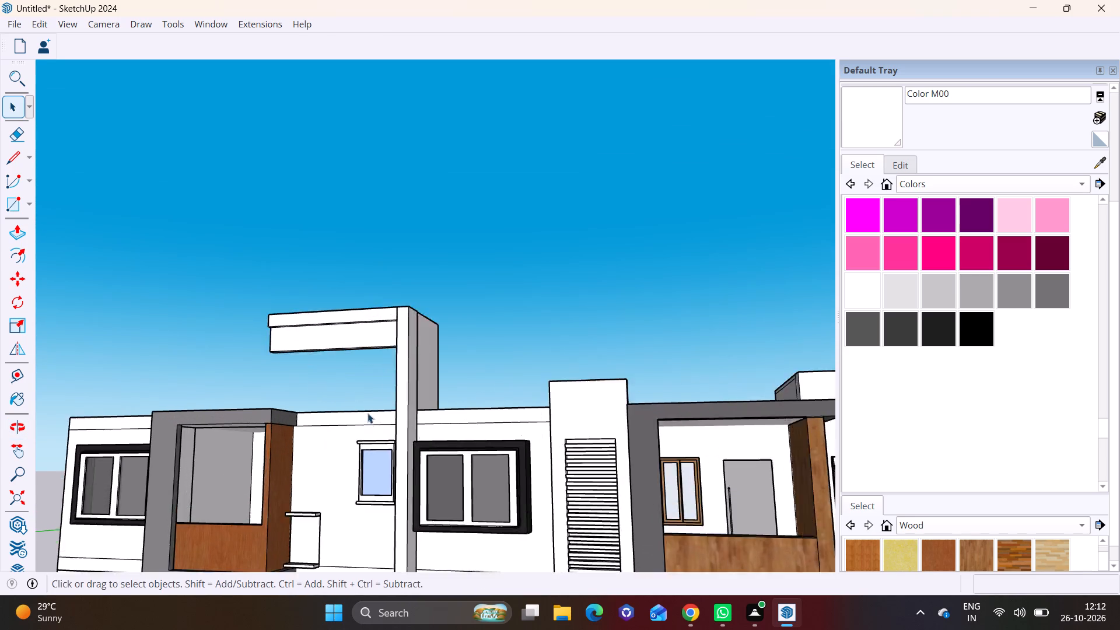
{"action": "scroll", "coordinate": [367, 413], "scroll_direction": "up", "scroll_amount": 1}
{"action": "middle_click_drag", "start_coordinate": [378, 381], "coordinate": [427, 272]}
{"action": "scroll", "coordinate": [414, 295], "scroll_direction": "up", "scroll_amount": 6}
{"action": "middle_click_drag", "start_coordinate": [371, 327], "coordinate": [422, 296]}
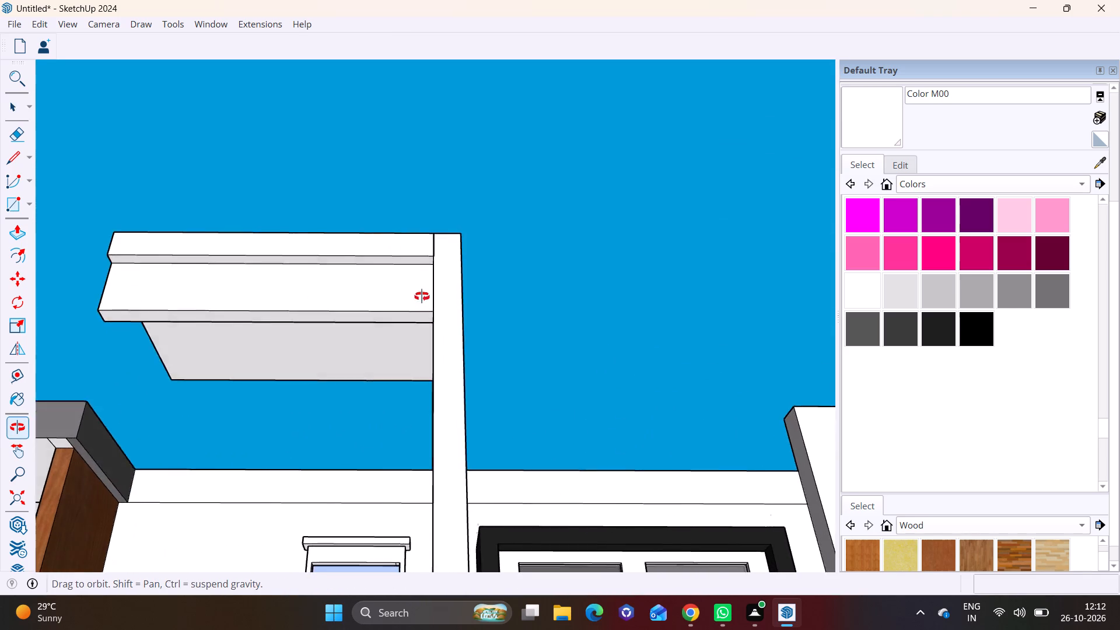
{"action": "middle_click_drag", "start_coordinate": [422, 296], "coordinate": [446, 272]}
{"action": "scroll", "coordinate": [444, 274], "scroll_direction": "up", "scroll_amount": 5}
{"action": "middle_click_drag", "start_coordinate": [412, 317], "coordinate": [405, 310]}
{"action": "scroll", "coordinate": [405, 311], "scroll_direction": "up", "scroll_amount": 1}
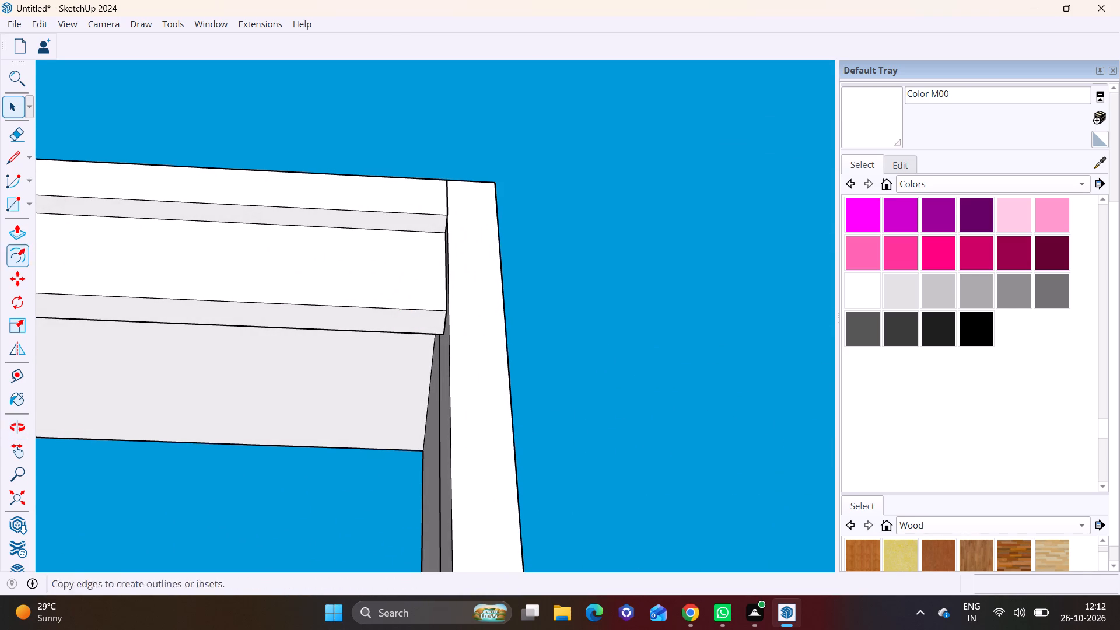
{"action": "left_click", "coordinate": [29, 206]}
{"action": "left_click", "coordinate": [34, 228]}
{"action": "scroll", "coordinate": [350, 321], "scroll_direction": "up", "scroll_amount": 4}
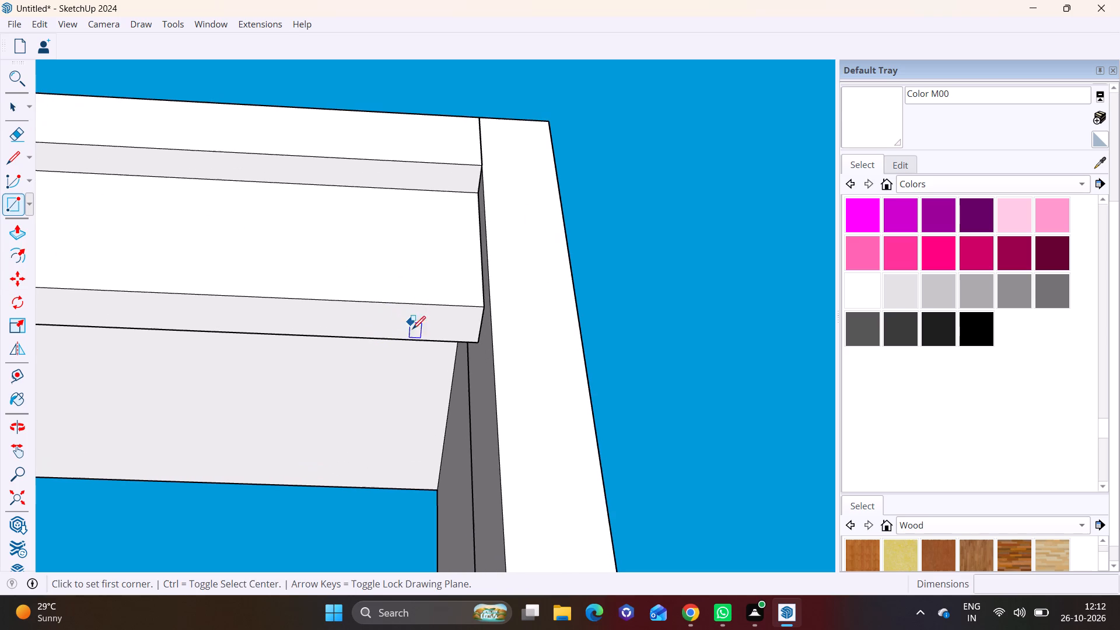
{"action": "left_click", "coordinate": [460, 311]}
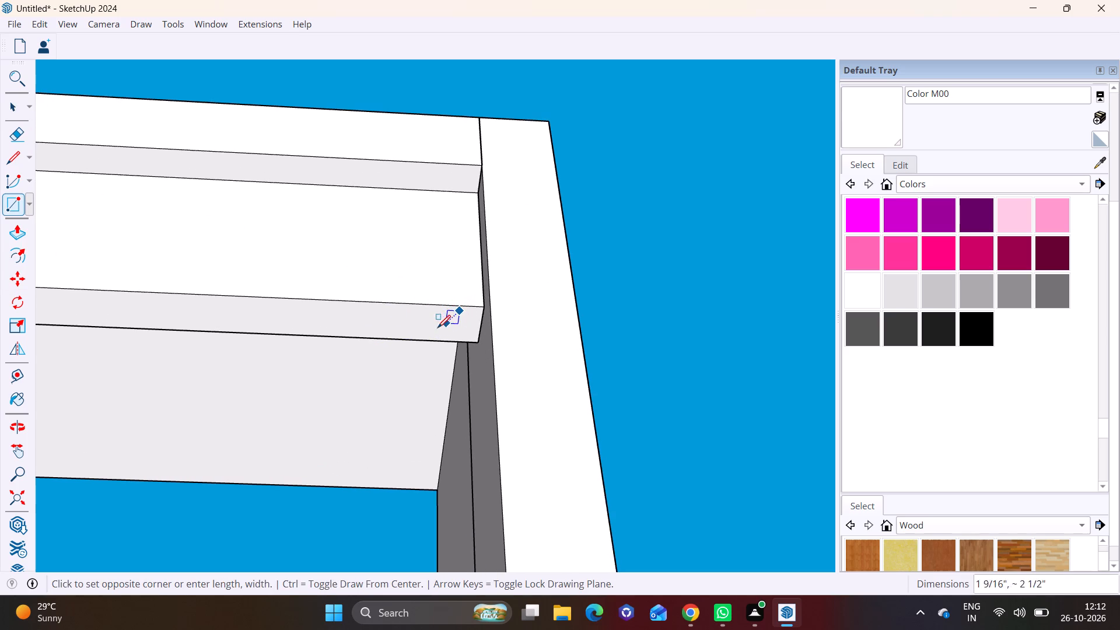
{"action": "left_click", "coordinate": [427, 333]}
Make the small rectangle under the beam a group and open the group for editing.
{"action": "key", "text": "space"}
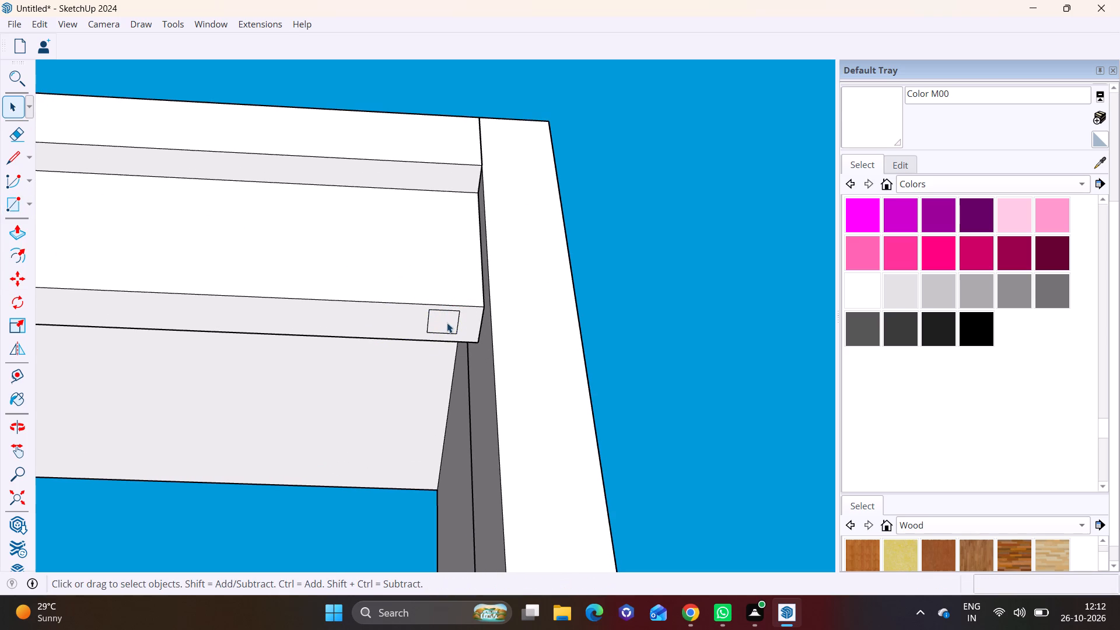
{"action": "double_click", "coordinate": [446, 323]}
{"action": "right_click", "coordinate": [446, 323]}
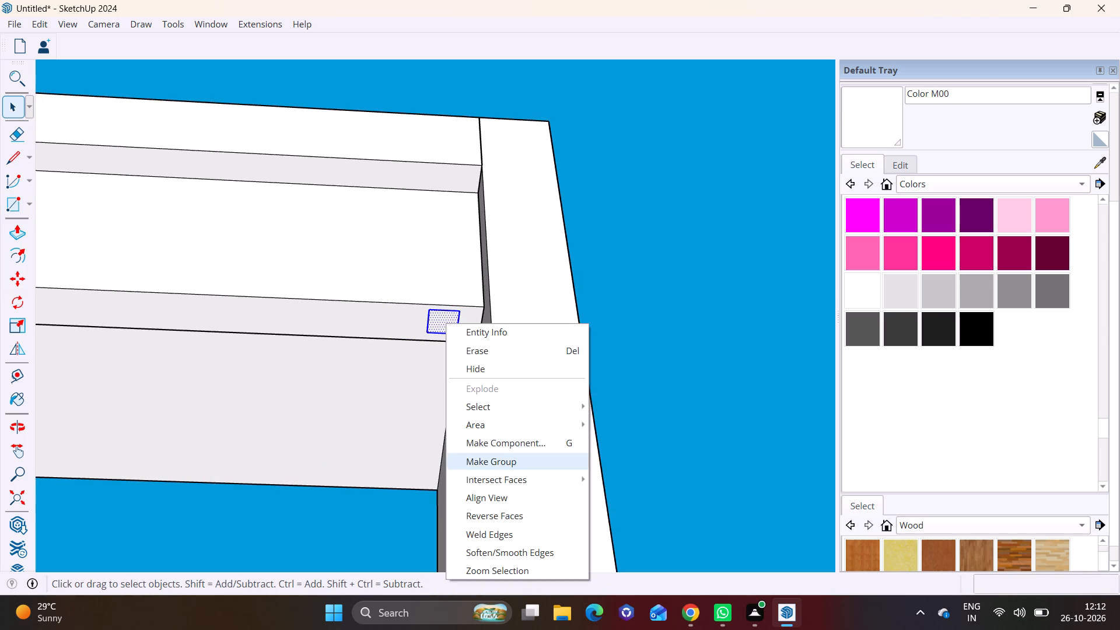
{"action": "left_click", "coordinate": [486, 465]}
{"action": "triple_click", "coordinate": [449, 325]}
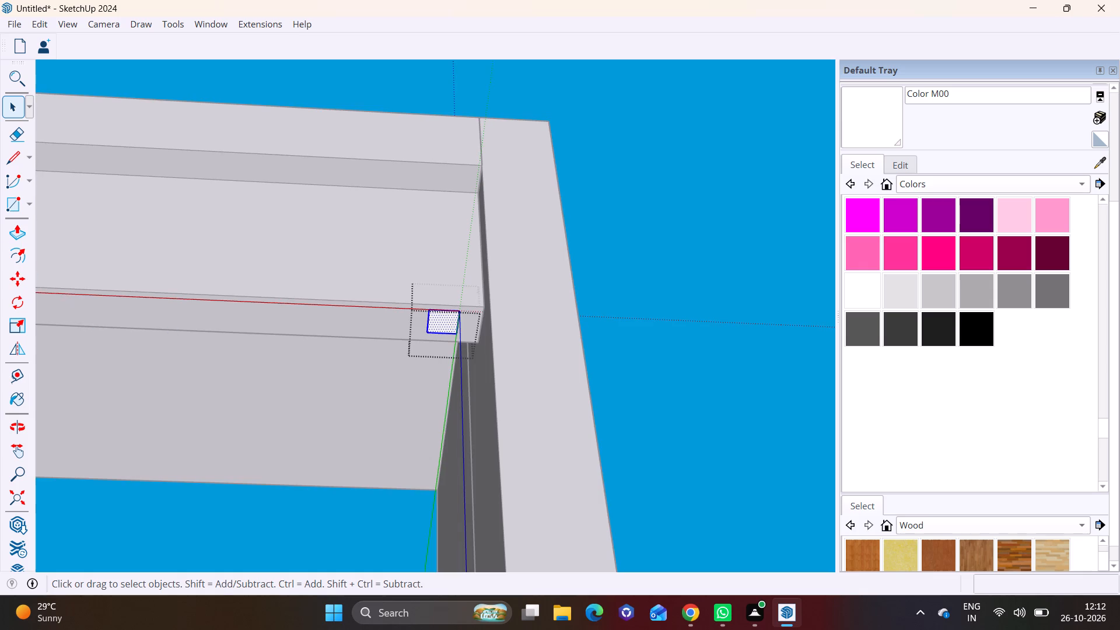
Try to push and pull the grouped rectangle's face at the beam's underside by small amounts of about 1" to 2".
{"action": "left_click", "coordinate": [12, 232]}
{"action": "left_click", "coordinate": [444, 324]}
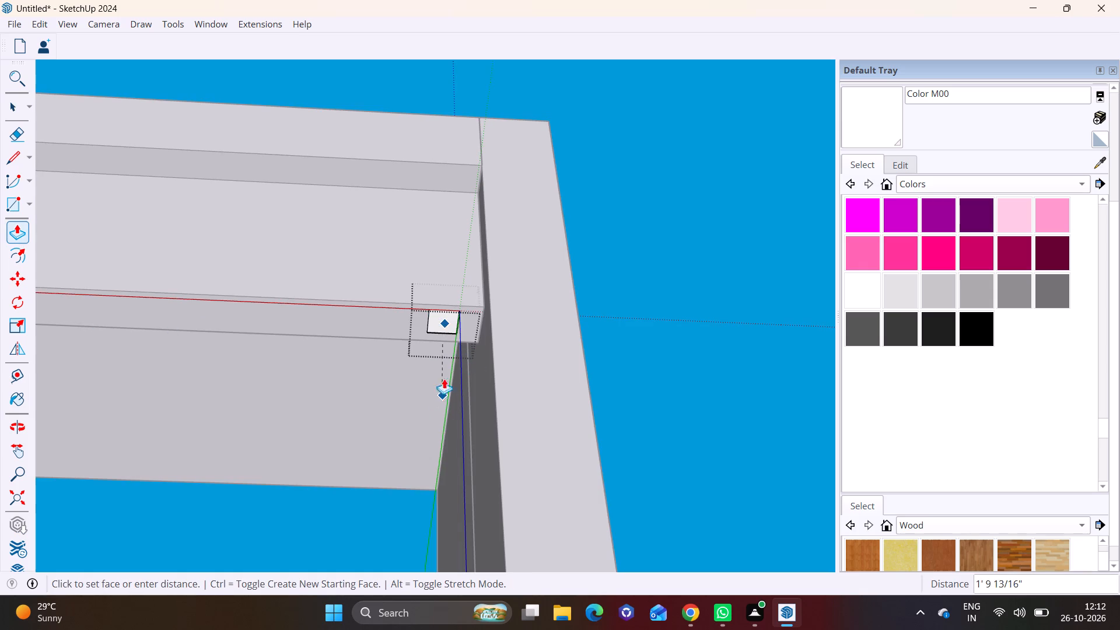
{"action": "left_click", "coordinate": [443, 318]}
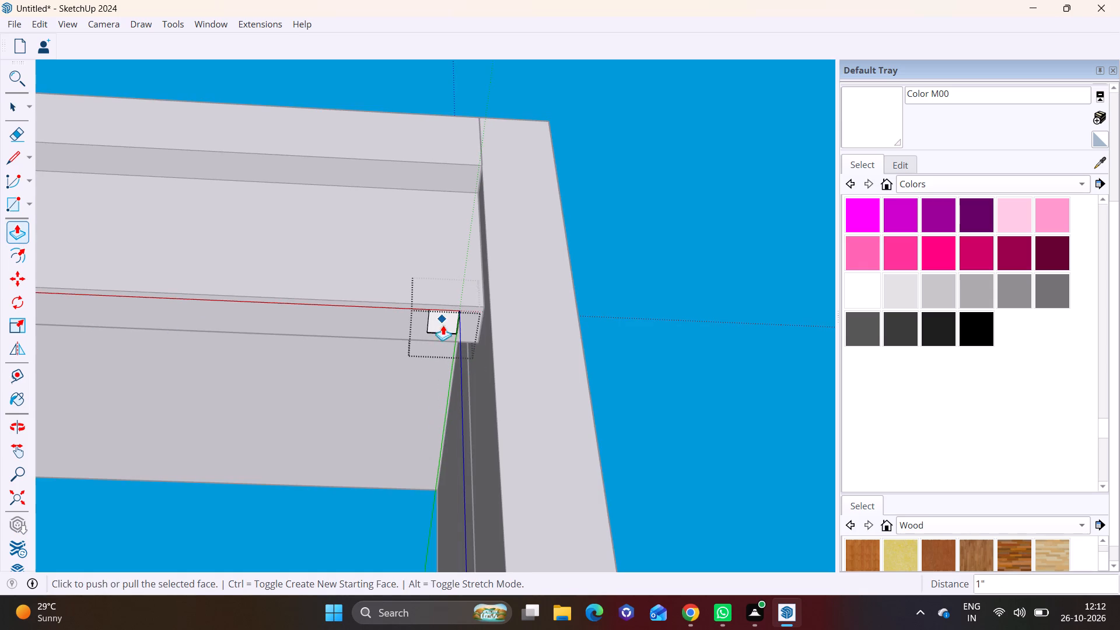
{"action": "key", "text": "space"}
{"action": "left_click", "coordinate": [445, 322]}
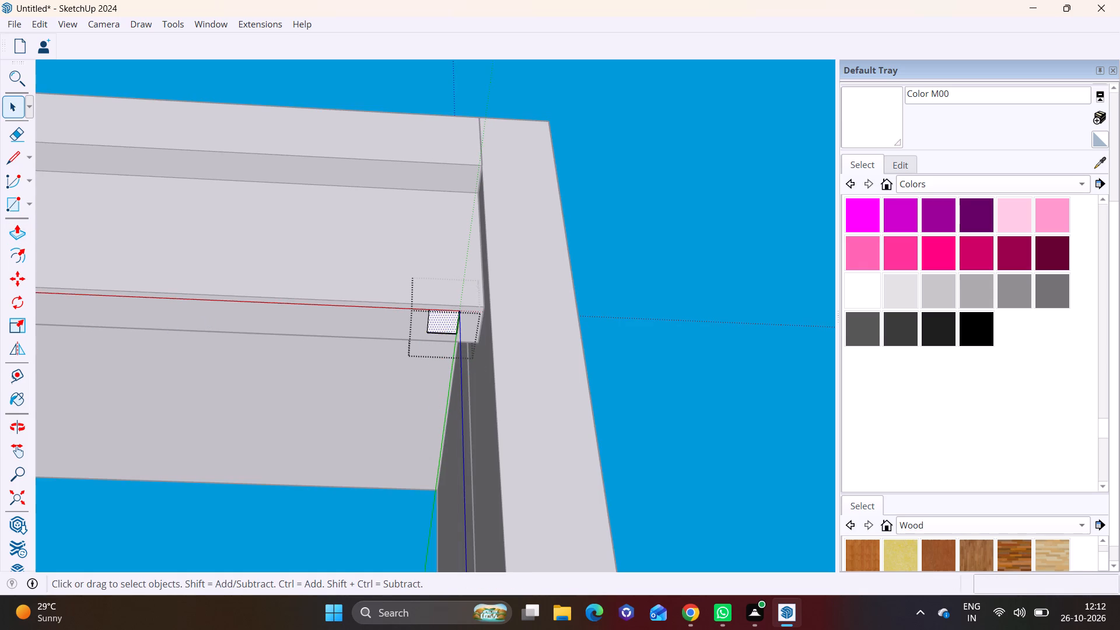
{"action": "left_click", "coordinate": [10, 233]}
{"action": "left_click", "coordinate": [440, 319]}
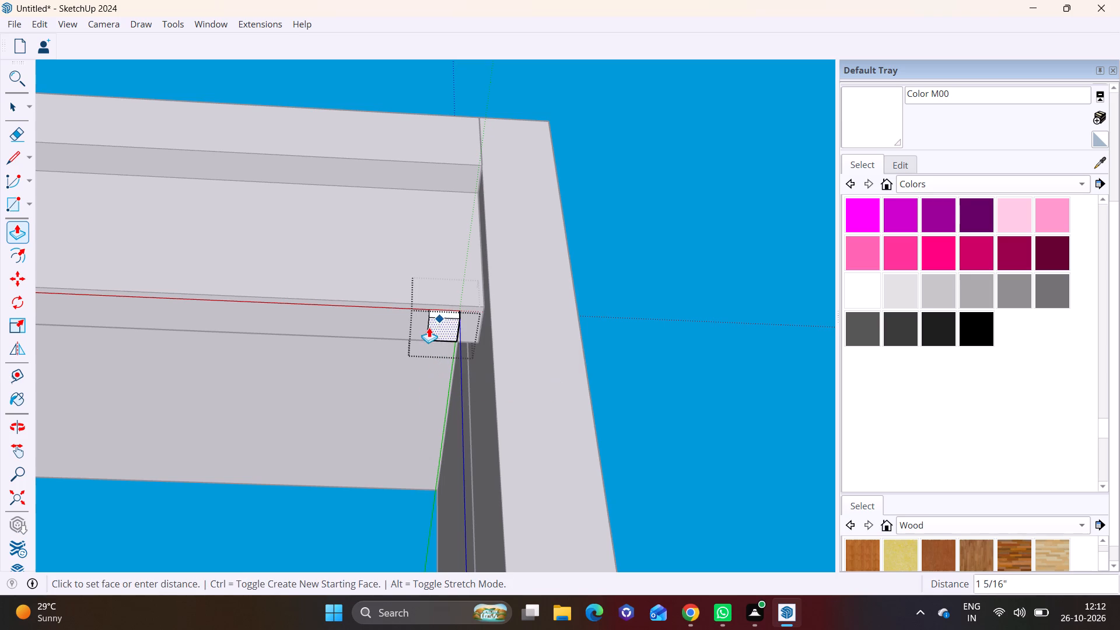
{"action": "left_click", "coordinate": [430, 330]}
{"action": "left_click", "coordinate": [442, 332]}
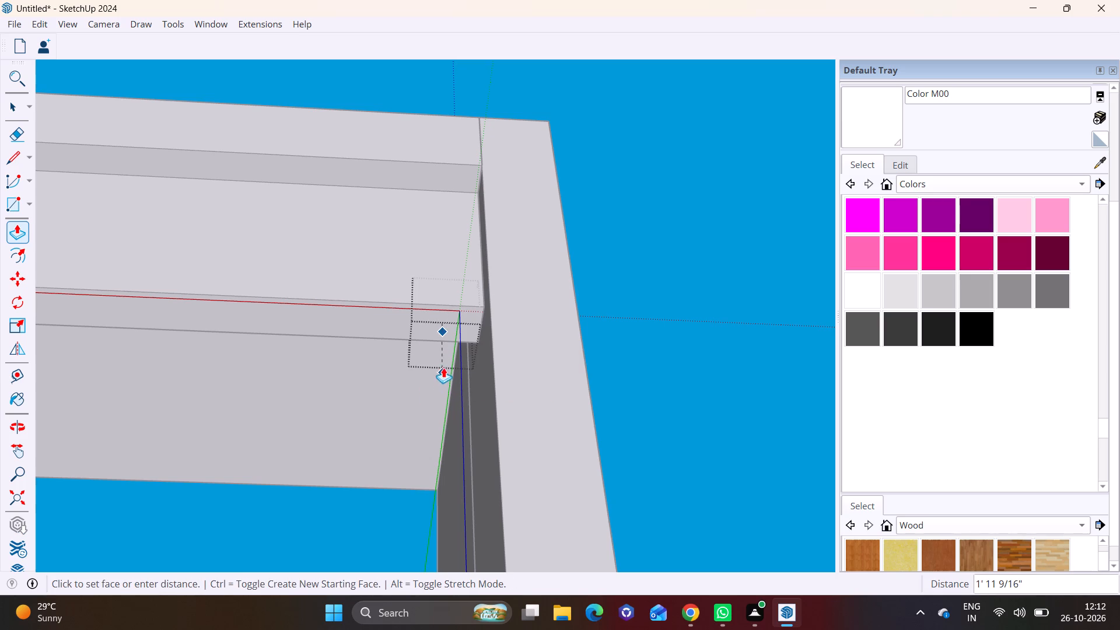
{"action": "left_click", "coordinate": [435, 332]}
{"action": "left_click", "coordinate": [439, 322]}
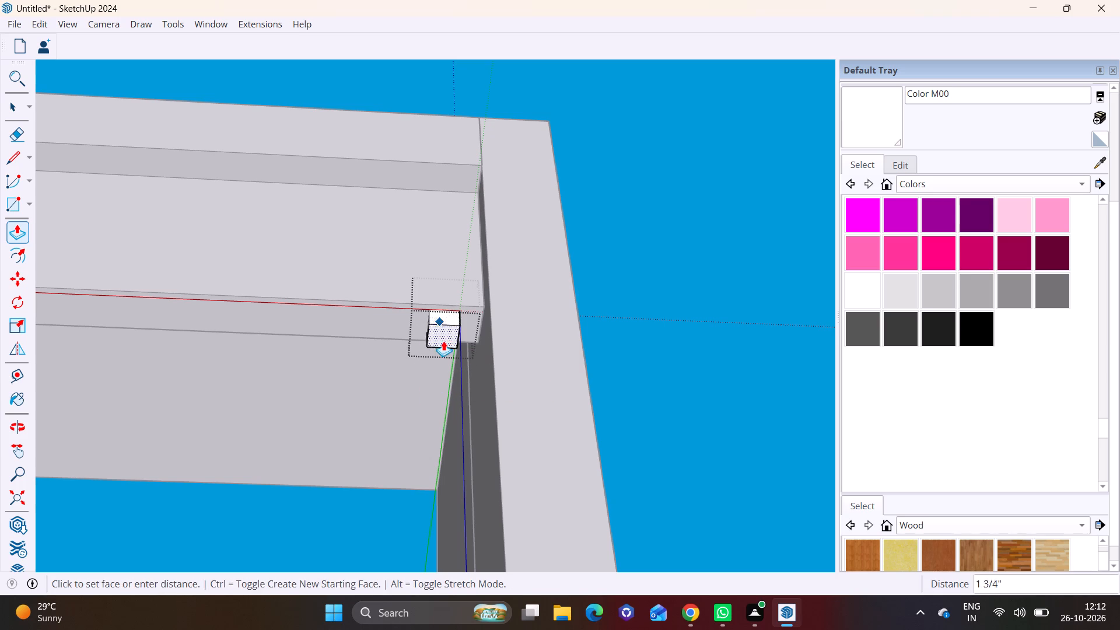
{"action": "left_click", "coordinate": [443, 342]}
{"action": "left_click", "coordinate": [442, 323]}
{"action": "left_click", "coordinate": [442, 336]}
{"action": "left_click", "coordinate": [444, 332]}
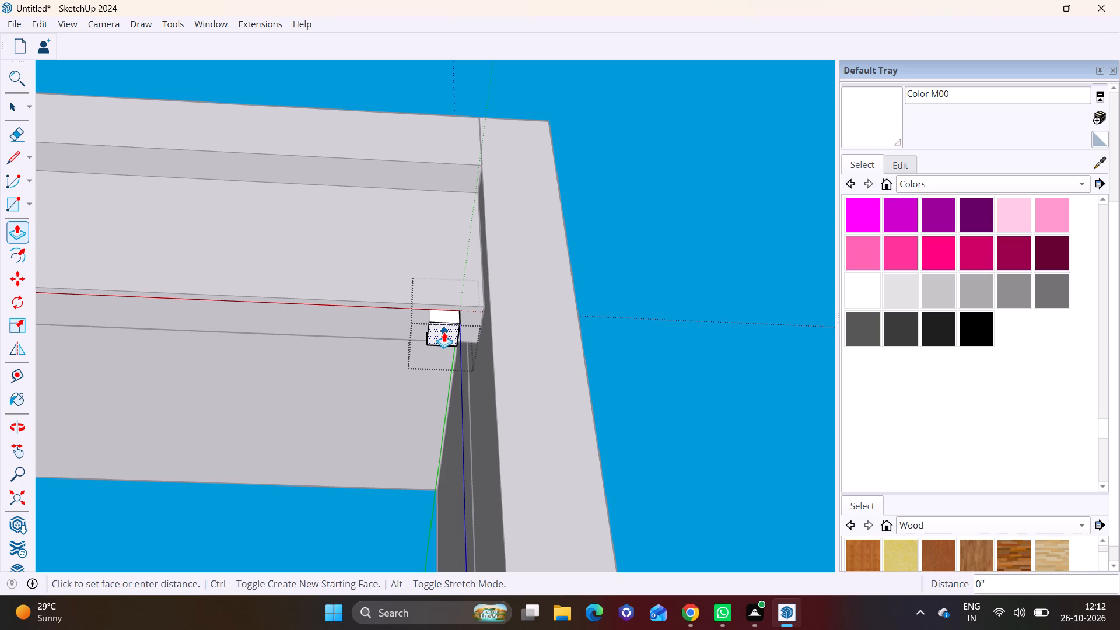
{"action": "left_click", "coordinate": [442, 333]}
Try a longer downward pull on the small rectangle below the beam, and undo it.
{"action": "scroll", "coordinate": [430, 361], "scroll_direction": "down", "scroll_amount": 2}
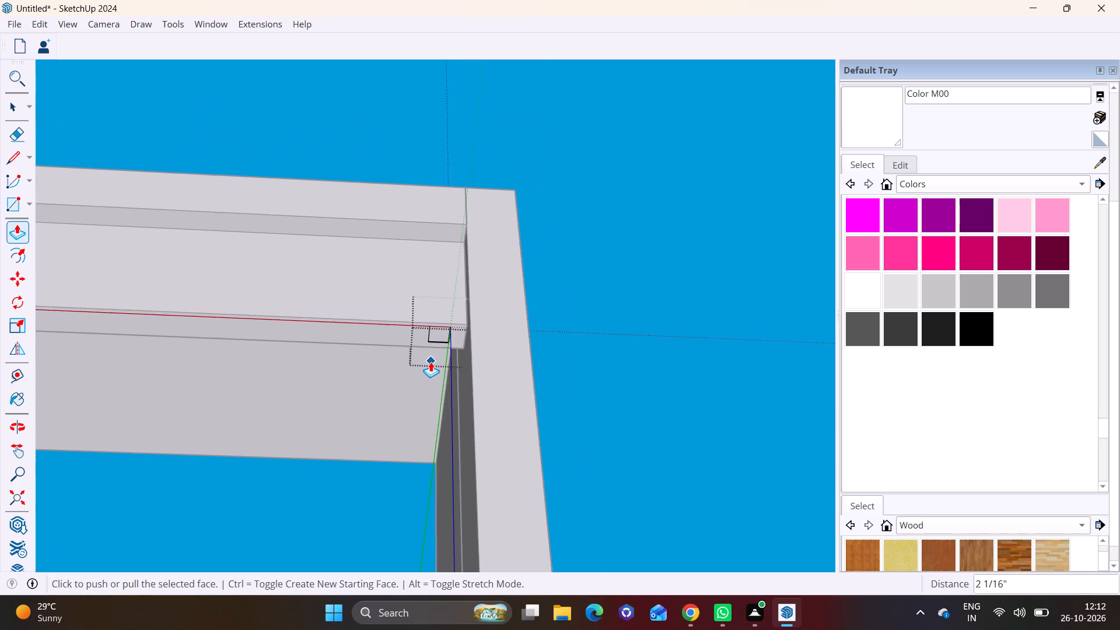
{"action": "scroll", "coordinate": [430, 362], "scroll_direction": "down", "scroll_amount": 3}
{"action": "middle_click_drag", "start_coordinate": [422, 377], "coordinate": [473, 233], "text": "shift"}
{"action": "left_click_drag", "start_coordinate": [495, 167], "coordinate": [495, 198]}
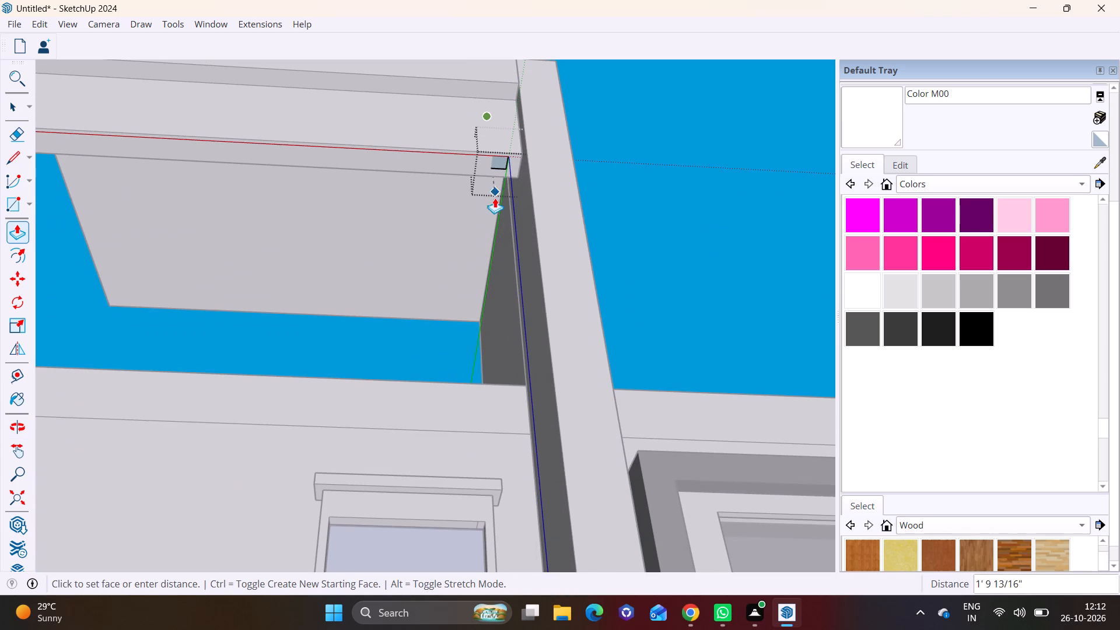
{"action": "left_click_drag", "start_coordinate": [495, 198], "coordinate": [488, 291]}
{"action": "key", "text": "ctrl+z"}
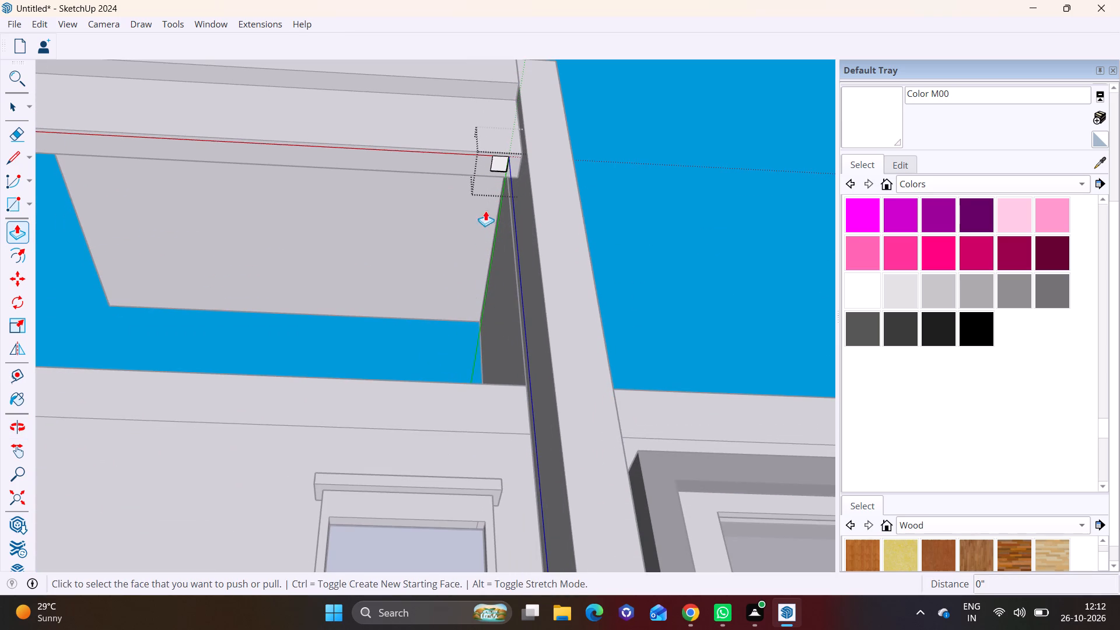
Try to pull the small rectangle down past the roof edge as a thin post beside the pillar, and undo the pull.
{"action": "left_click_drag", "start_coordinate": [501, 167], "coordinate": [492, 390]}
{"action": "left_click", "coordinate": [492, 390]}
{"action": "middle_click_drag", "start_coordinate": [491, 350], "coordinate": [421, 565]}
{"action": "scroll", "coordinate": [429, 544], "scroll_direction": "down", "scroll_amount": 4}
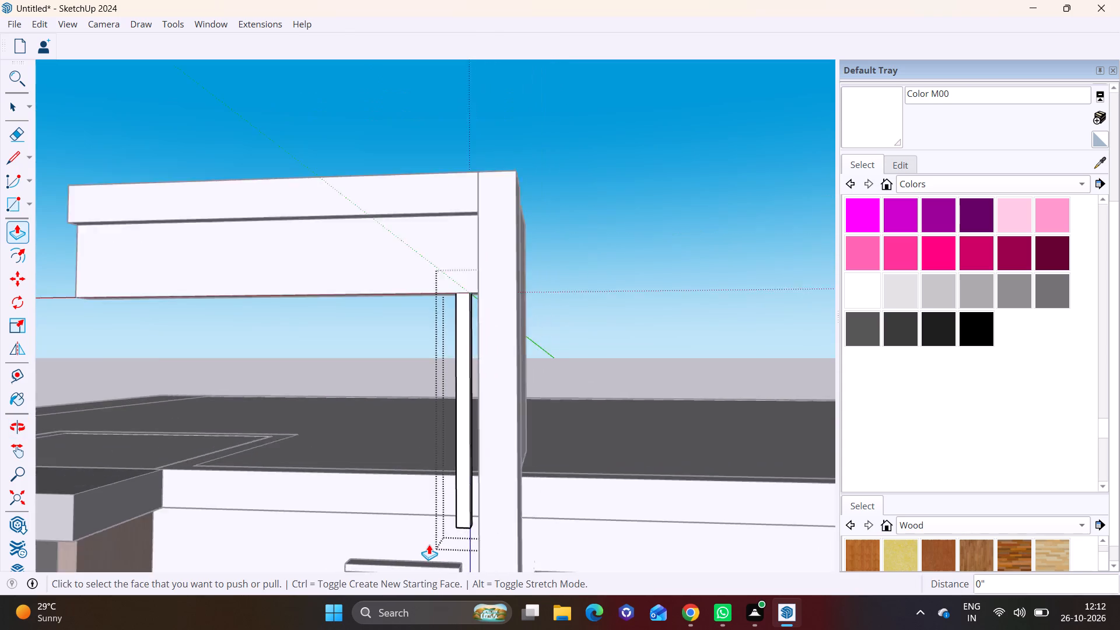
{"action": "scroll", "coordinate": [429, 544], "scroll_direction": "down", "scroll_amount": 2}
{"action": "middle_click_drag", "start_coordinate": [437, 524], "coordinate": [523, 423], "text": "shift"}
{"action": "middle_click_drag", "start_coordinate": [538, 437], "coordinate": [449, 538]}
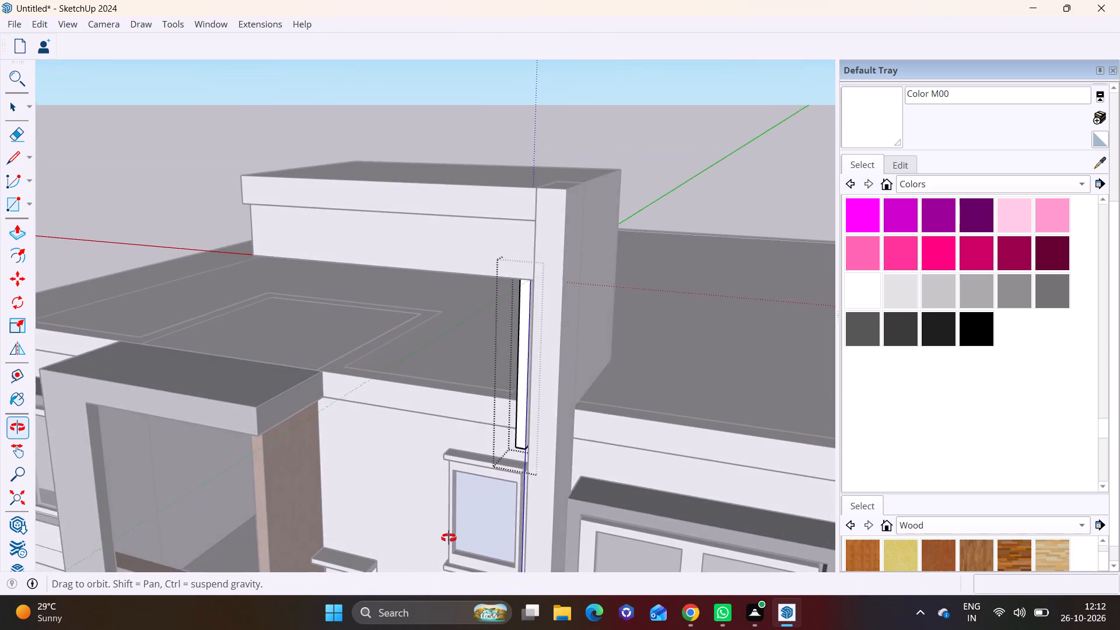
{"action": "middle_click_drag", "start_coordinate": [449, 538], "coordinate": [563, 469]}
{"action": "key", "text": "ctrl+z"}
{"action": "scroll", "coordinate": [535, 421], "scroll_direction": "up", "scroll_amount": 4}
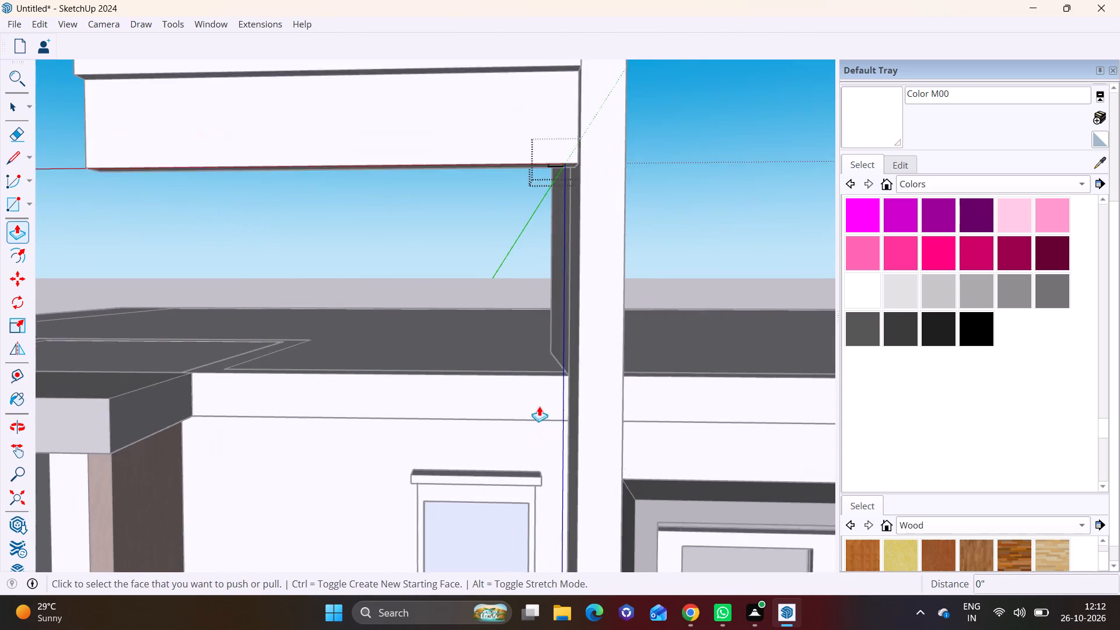
Close the open group of the small rectangle under the beam.
{"action": "scroll", "coordinate": [539, 406], "scroll_direction": "up", "scroll_amount": 2}
{"action": "middle_click_drag", "start_coordinate": [534, 362], "coordinate": [520, 475]}
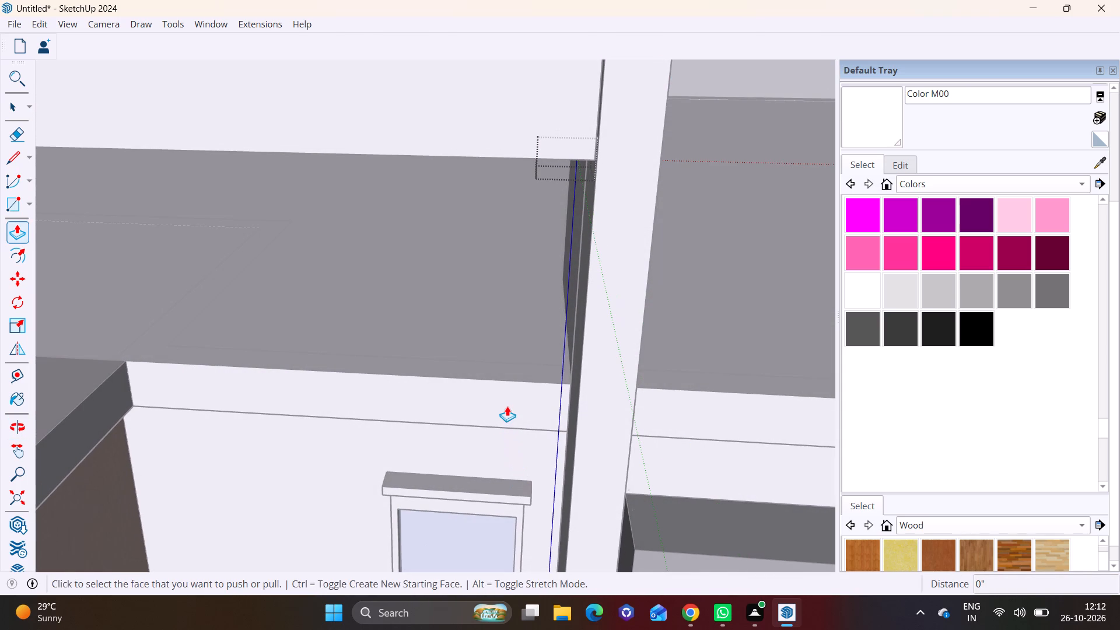
{"action": "scroll", "coordinate": [507, 405], "scroll_direction": "up", "scroll_amount": 5}
{"action": "middle_click_drag", "start_coordinate": [529, 428], "coordinate": [530, 462]}
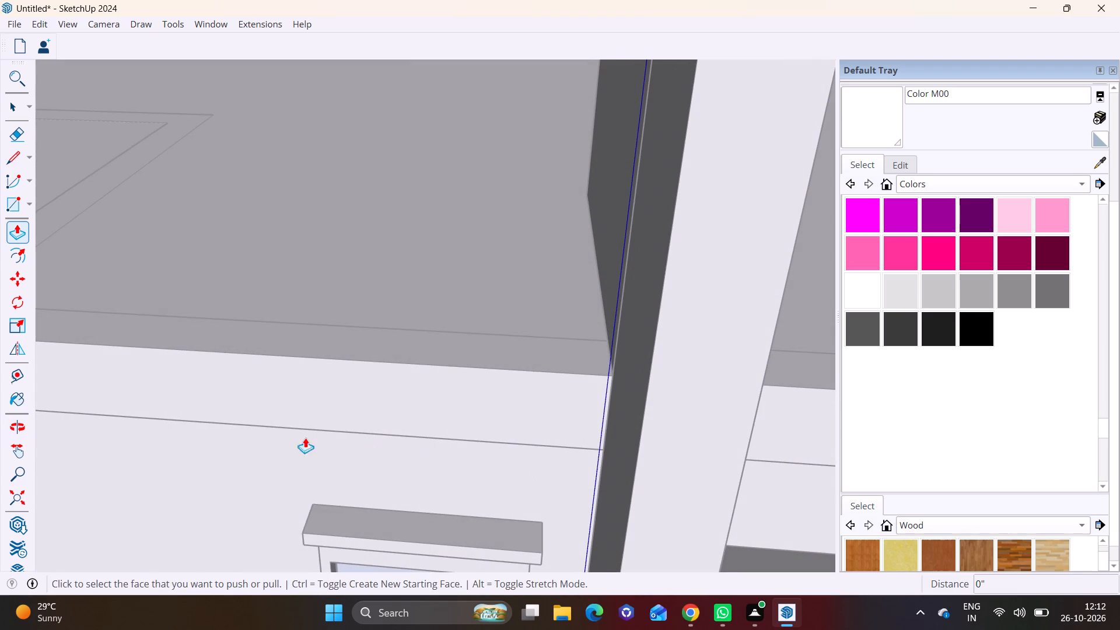
{"action": "scroll", "coordinate": [253, 422], "scroll_direction": "down", "scroll_amount": 10}
{"action": "key", "text": "space"}
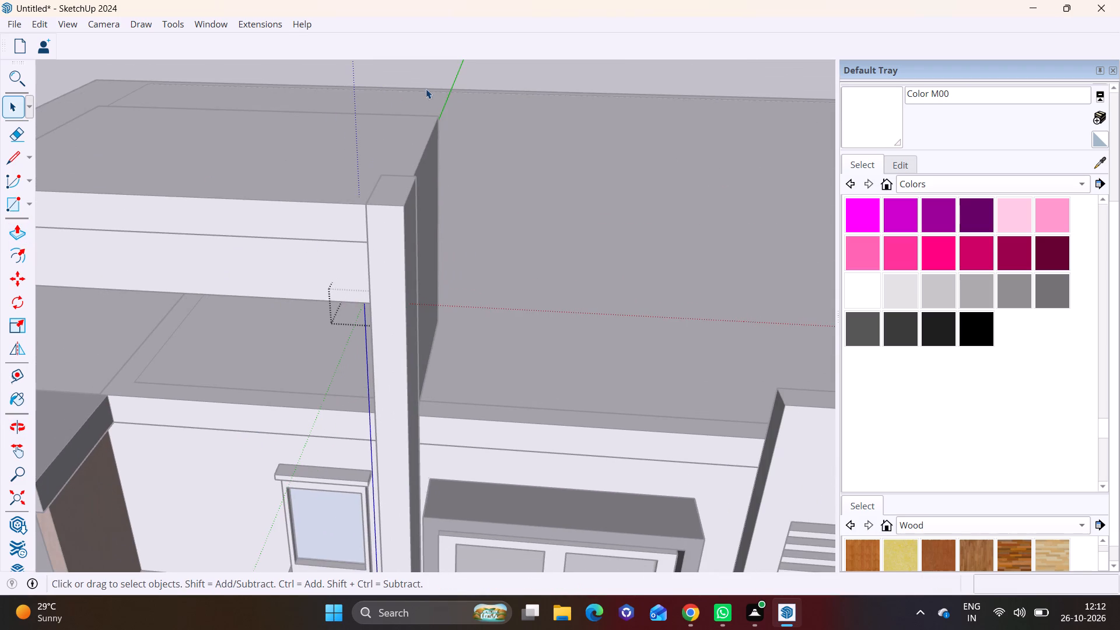
{"action": "left_click", "coordinate": [482, 78]}
Draw a small rectangle about 4 11/16" by 3 9/16" on the roof edge strip, close to the raised pillar.
{"action": "scroll", "coordinate": [362, 404], "scroll_direction": "up", "scroll_amount": 4}
{"action": "middle_click_drag", "start_coordinate": [343, 411], "coordinate": [491, 411], "text": "shift"}
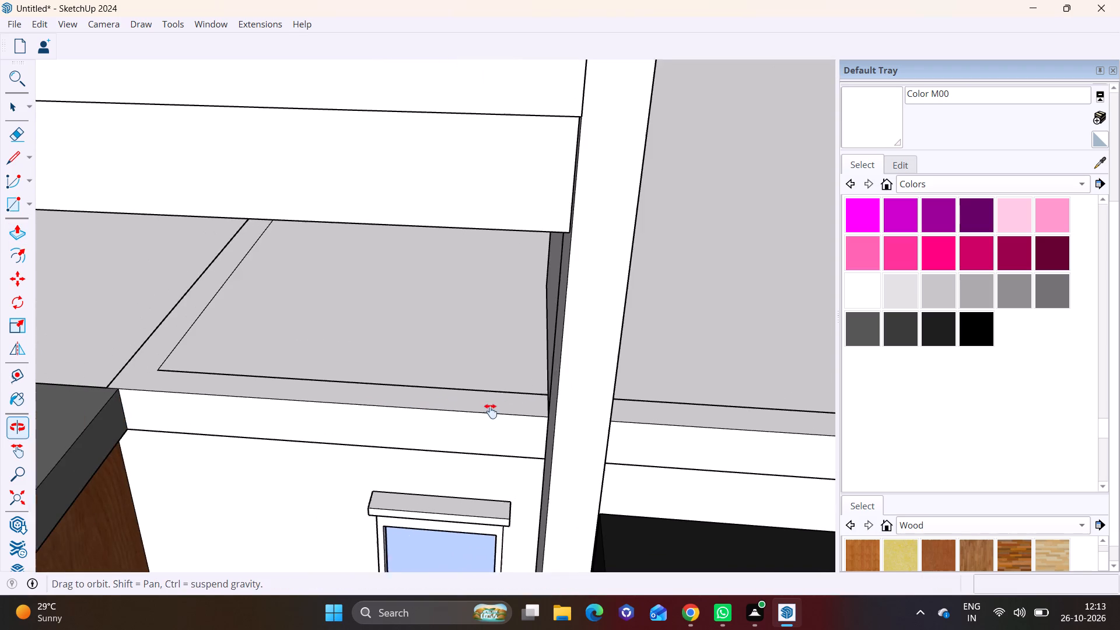
{"action": "middle_click_drag", "start_coordinate": [491, 411], "coordinate": [492, 411], "text": "shift"}
{"action": "left_click", "coordinate": [26, 197]}
{"action": "left_click", "coordinate": [36, 219]}
{"action": "middle_click_drag", "start_coordinate": [394, 360], "coordinate": [478, 362]}
{"action": "scroll", "coordinate": [569, 386], "scroll_direction": "up", "scroll_amount": 11}
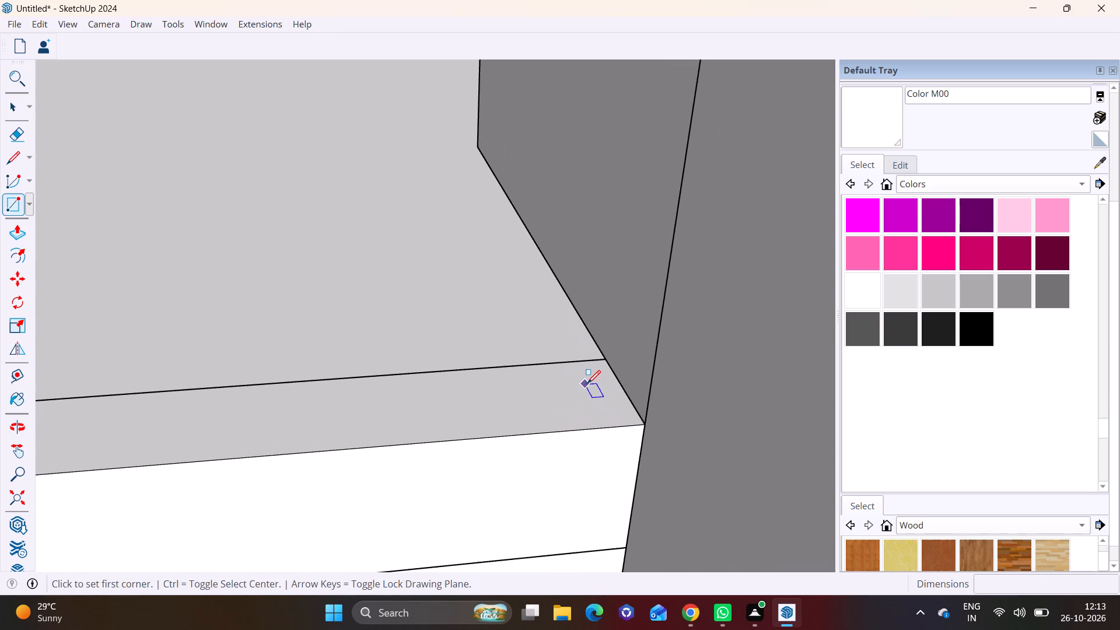
{"action": "left_click", "coordinate": [579, 376]}
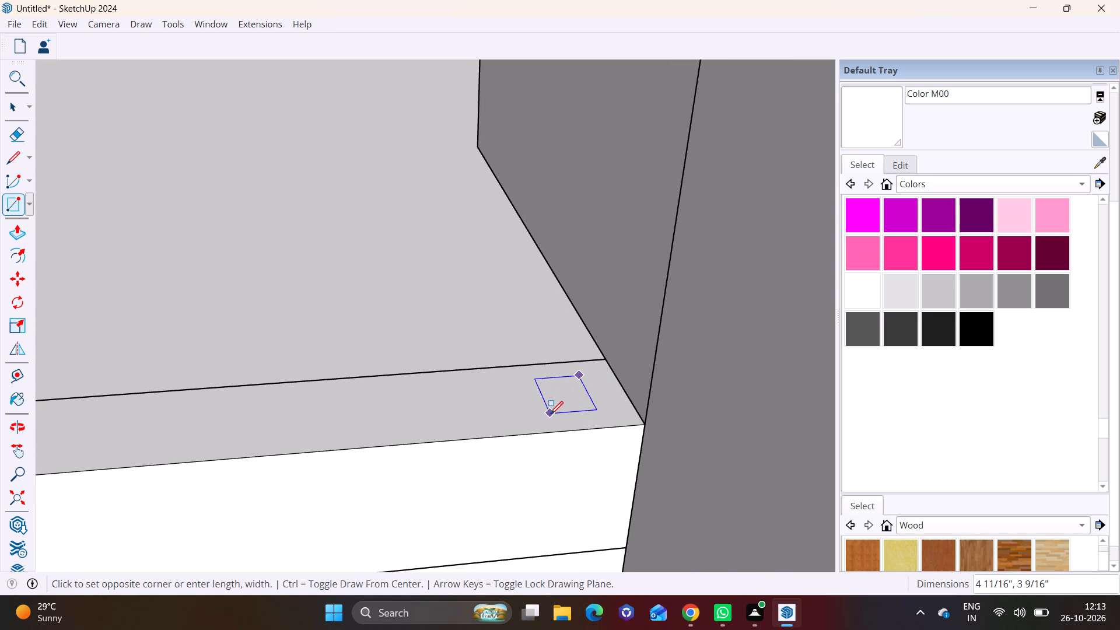
{"action": "left_click", "coordinate": [551, 413]}
Make the small rectangle on the roof edge a group and open the group for editing.
{"action": "key", "text": "space"}
{"action": "left_click", "coordinate": [573, 393]}
{"action": "double_click", "coordinate": [573, 393]}
{"action": "right_click", "coordinate": [573, 393]}
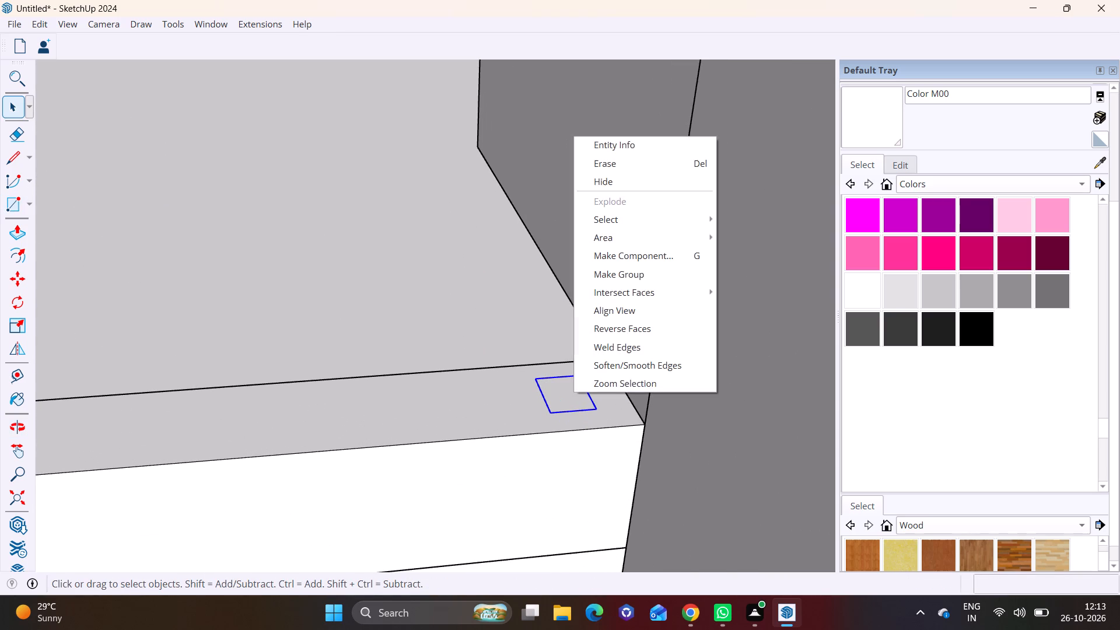
{"action": "left_click", "coordinate": [626, 270]}
{"action": "double_click", "coordinate": [573, 383]}
Open the roof edge group instead and redraw the rectangle, about 4 5/8" by 3 1/2", over the small one beside the pillar.
{"action": "left_click", "coordinate": [570, 390]}
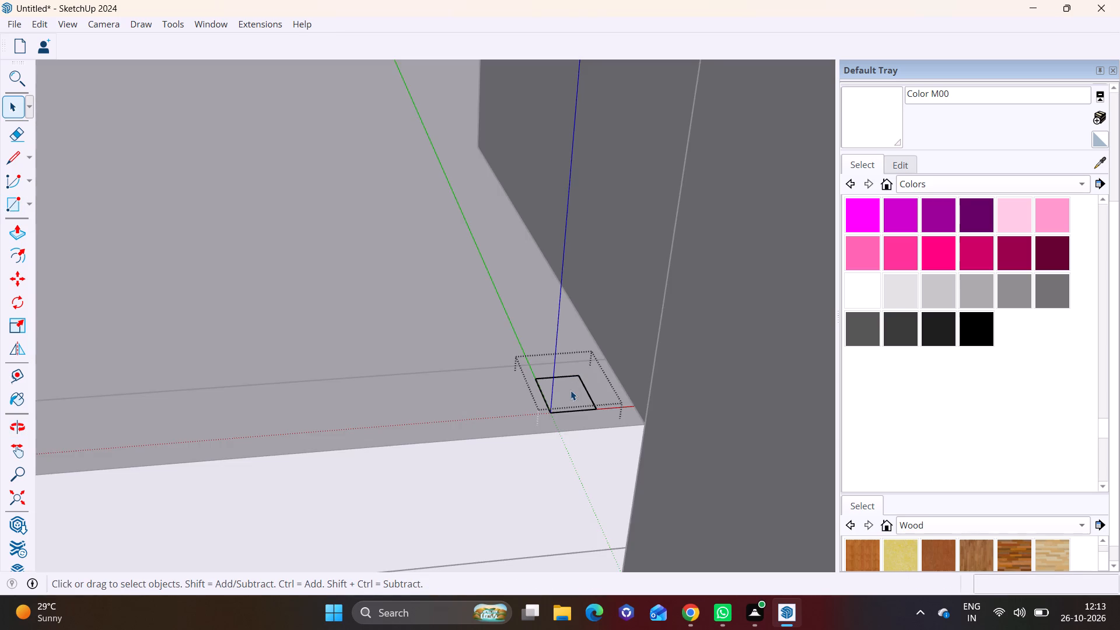
{"action": "left_click", "coordinate": [567, 394]}
{"action": "double_click", "coordinate": [558, 401]}
{"action": "triple_click", "coordinate": [556, 394]}
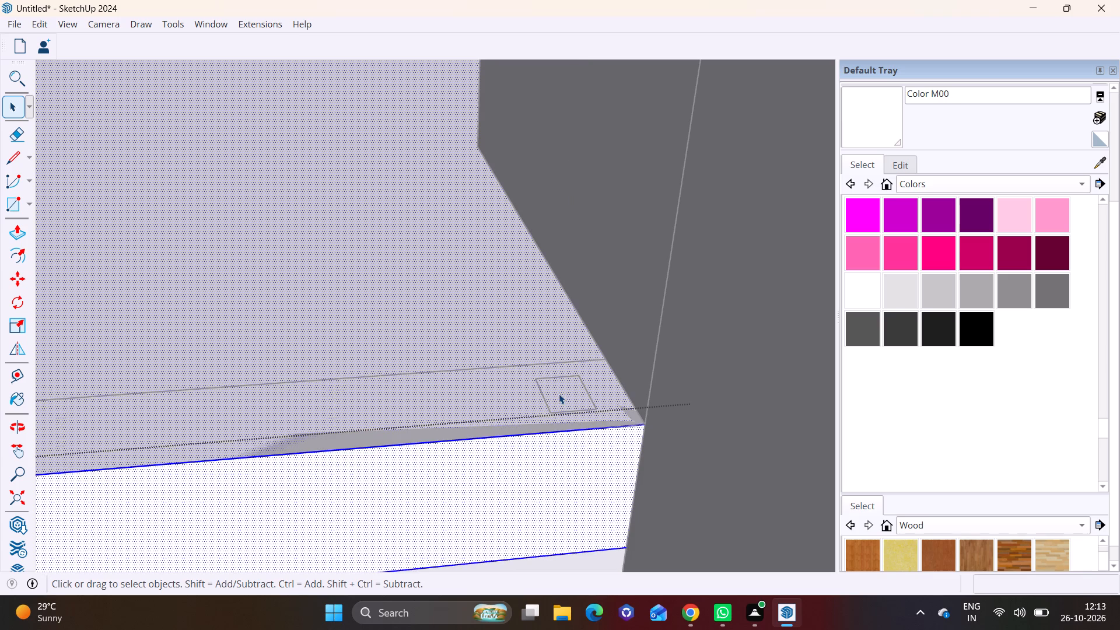
{"action": "left_click", "coordinate": [559, 394]}
{"action": "left_click", "coordinate": [397, 354]}
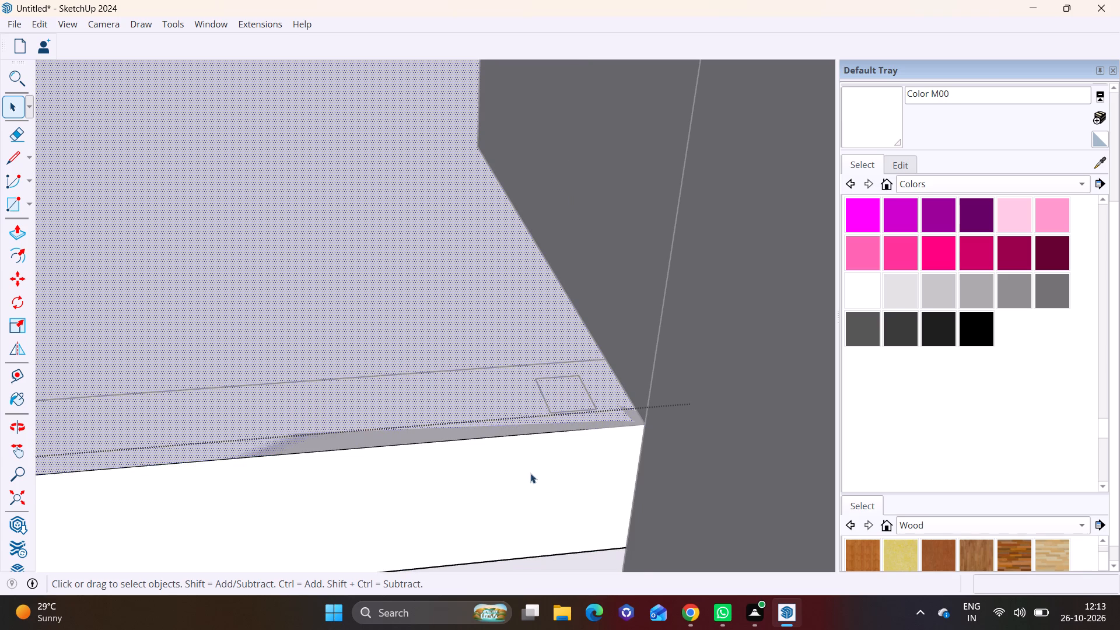
{"action": "left_click", "coordinate": [529, 475]}
{"action": "scroll", "coordinate": [552, 395], "scroll_direction": "up", "scroll_amount": 2}
{"action": "scroll", "coordinate": [416, 404], "scroll_direction": "down", "scroll_amount": 3}
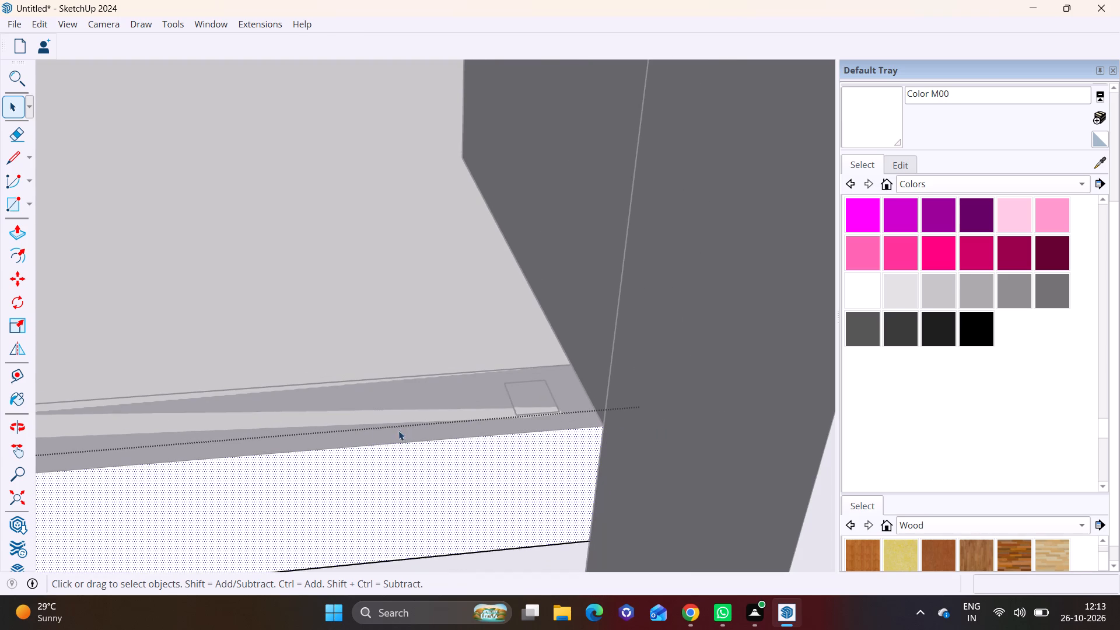
{"action": "left_click", "coordinate": [31, 204]}
{"action": "left_click", "coordinate": [37, 227]}
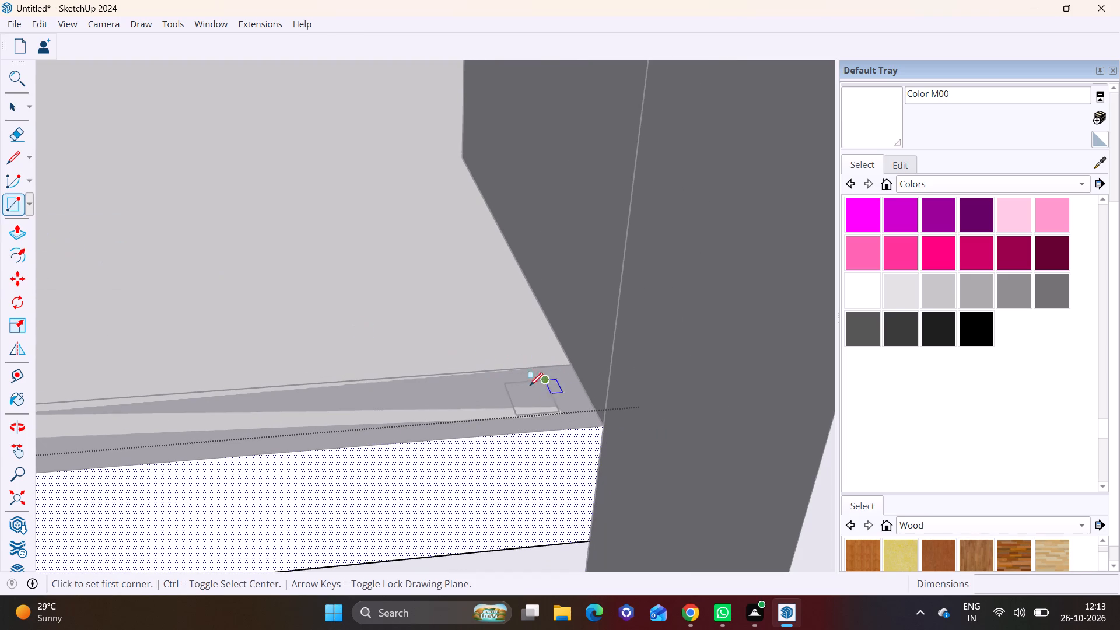
{"action": "left_click", "coordinate": [511, 382]}
{"action": "left_click", "coordinate": [555, 415]}
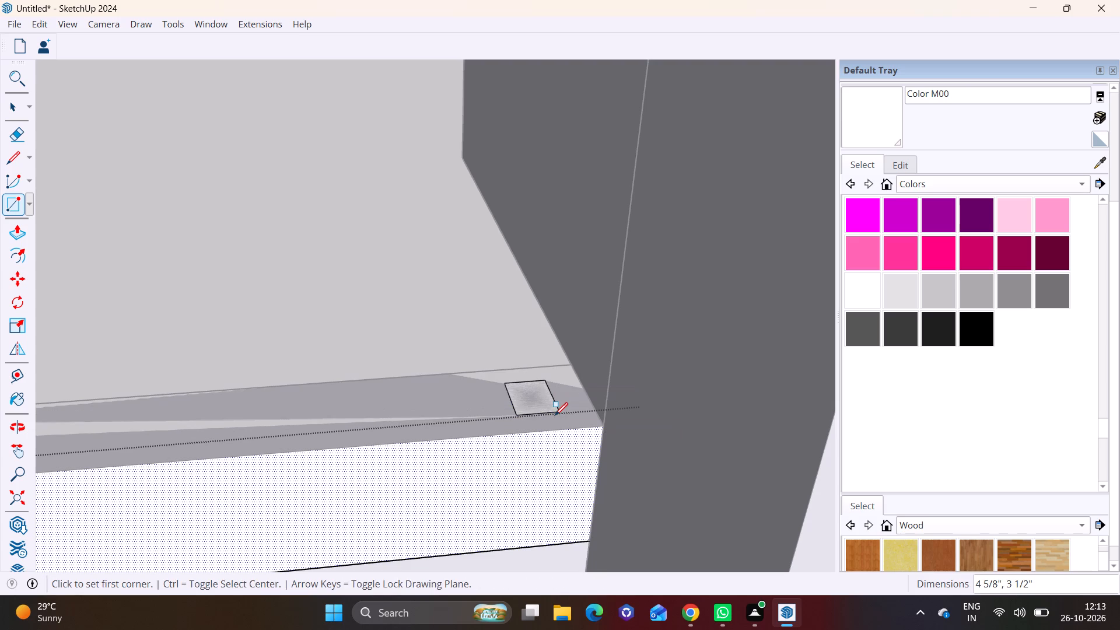
Push/Pull the redrawn rectangle upward into a slender post rising past the beam's underside.
{"action": "key", "text": "space"}
{"action": "left_click", "coordinate": [539, 400]}
{"action": "left_click", "coordinate": [16, 233]}
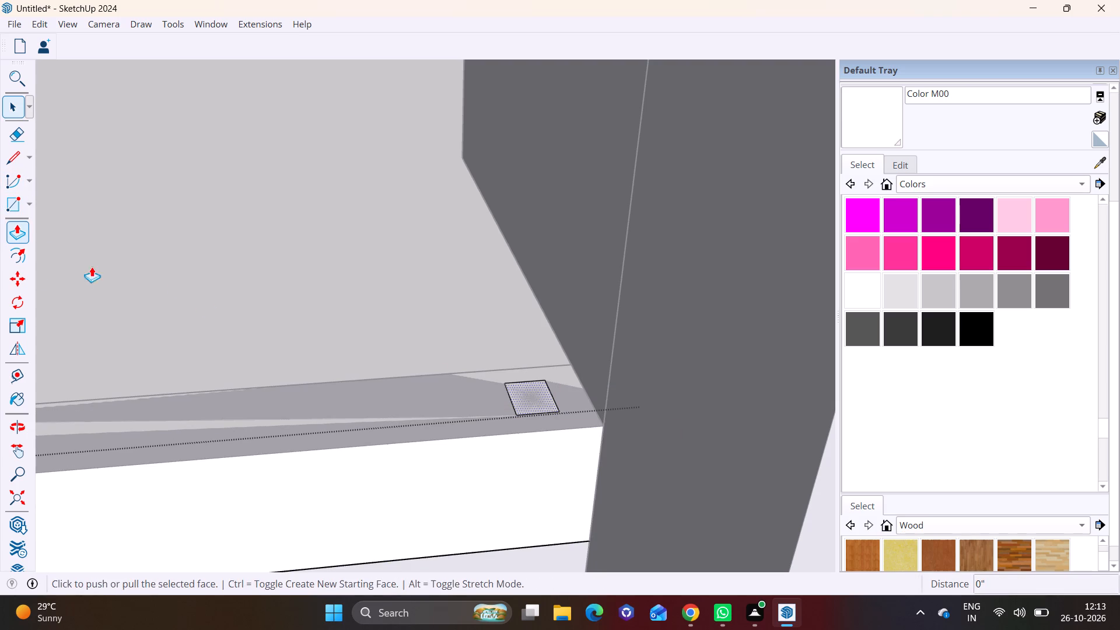
{"action": "left_click", "coordinate": [537, 399]}
{"action": "scroll", "coordinate": [531, 281], "scroll_direction": "down", "scroll_amount": 11}
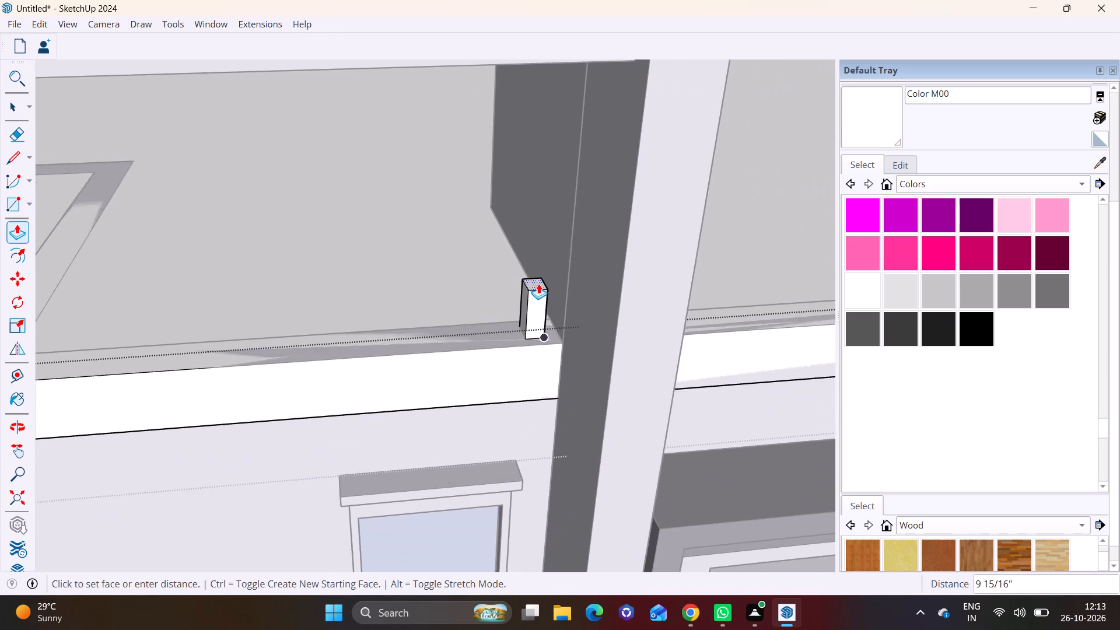
{"action": "middle_click_drag", "start_coordinate": [527, 243], "coordinate": [536, 338], "text": "shift"}
{"action": "middle_click_drag", "start_coordinate": [534, 290], "coordinate": [532, 222]}
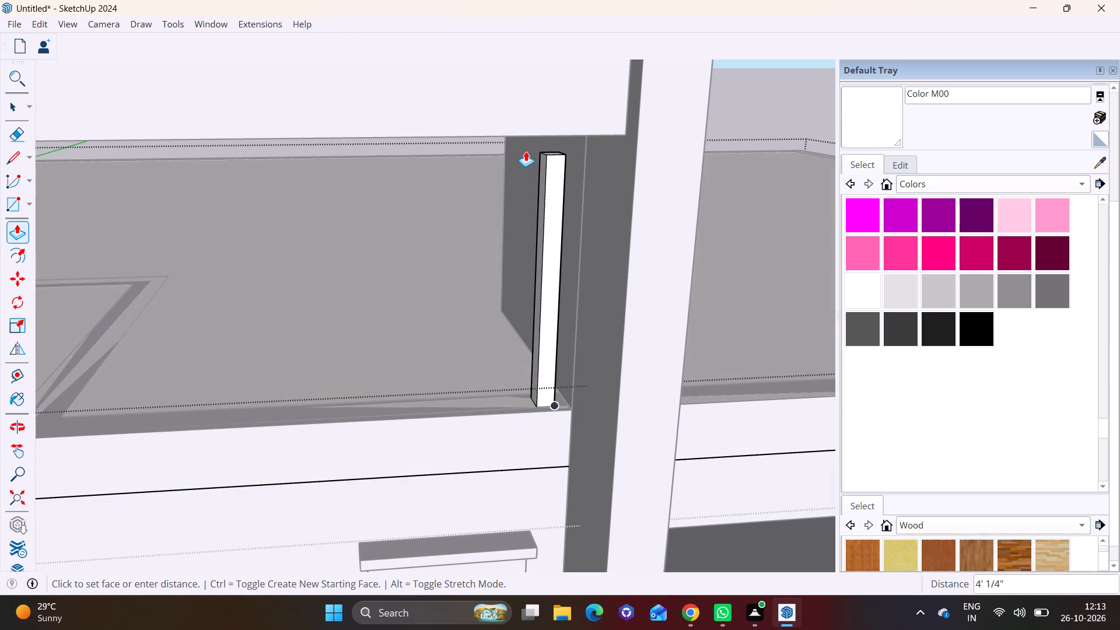
{"action": "left_click", "coordinate": [524, 131]}
Select all sides of the post and copy it along the roof edge away from the pillar at about 6 7/8" spacing, multiplied by 20.
{"action": "key", "text": "space"}
{"action": "left_click", "coordinate": [543, 278]}
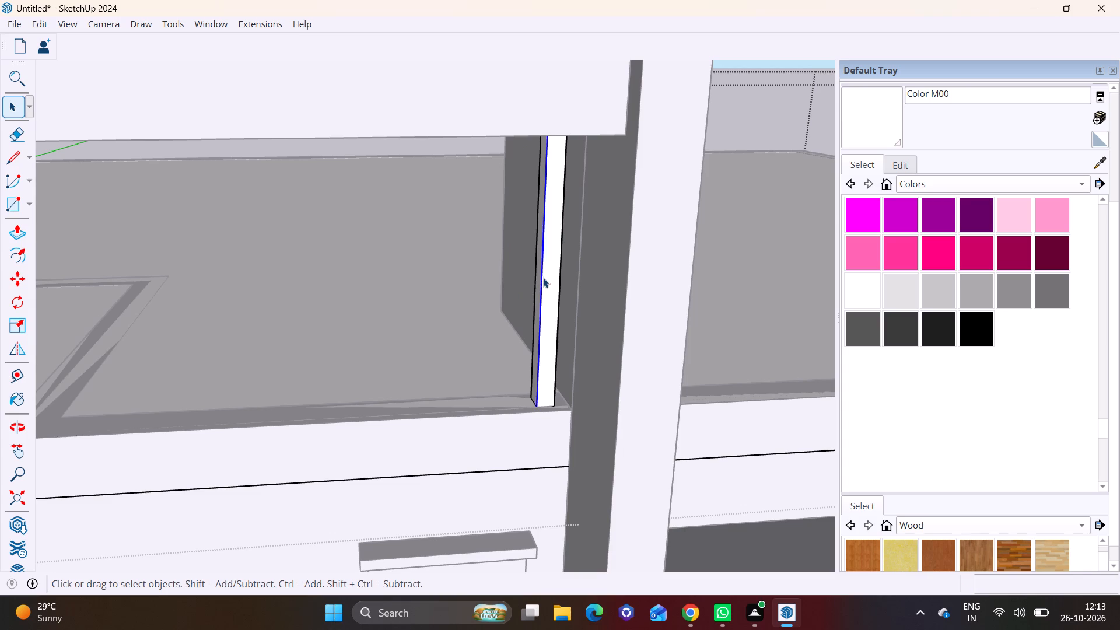
{"action": "double_click", "coordinate": [547, 289]}
{"action": "middle_click_drag", "start_coordinate": [549, 300], "coordinate": [706, 303]}
{"action": "double_click", "coordinate": [544, 317], "text": "ctrl"}
{"action": "middle_click_drag", "start_coordinate": [522, 331], "coordinate": [615, 366]}
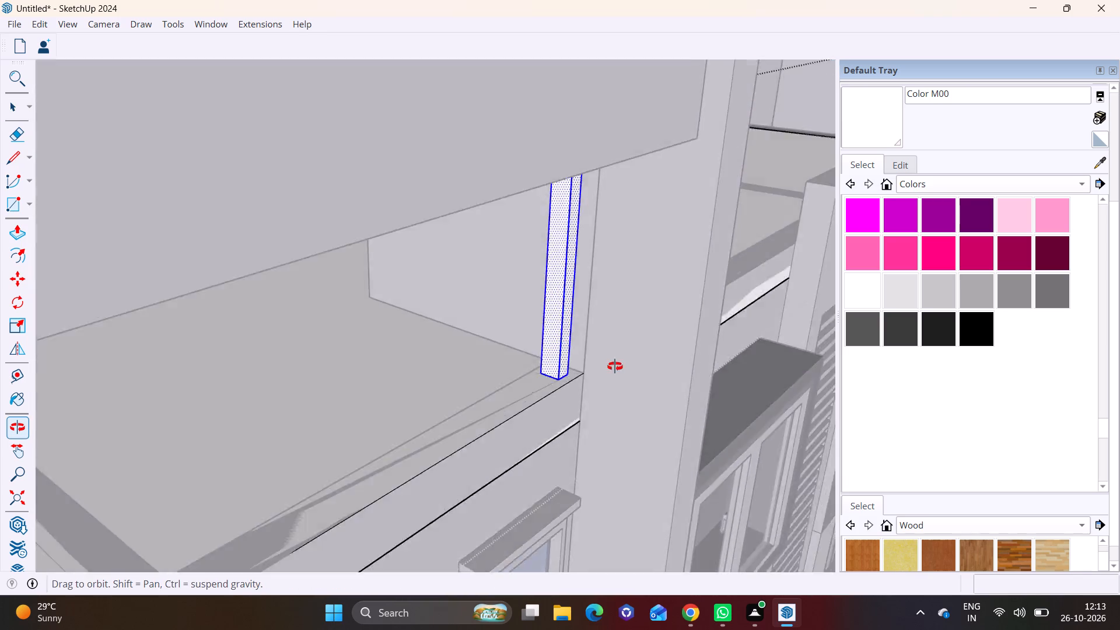
{"action": "middle_click_drag", "start_coordinate": [615, 366], "coordinate": [908, 306]}
{"action": "scroll", "coordinate": [535, 253], "scroll_direction": "up", "scroll_amount": 6}
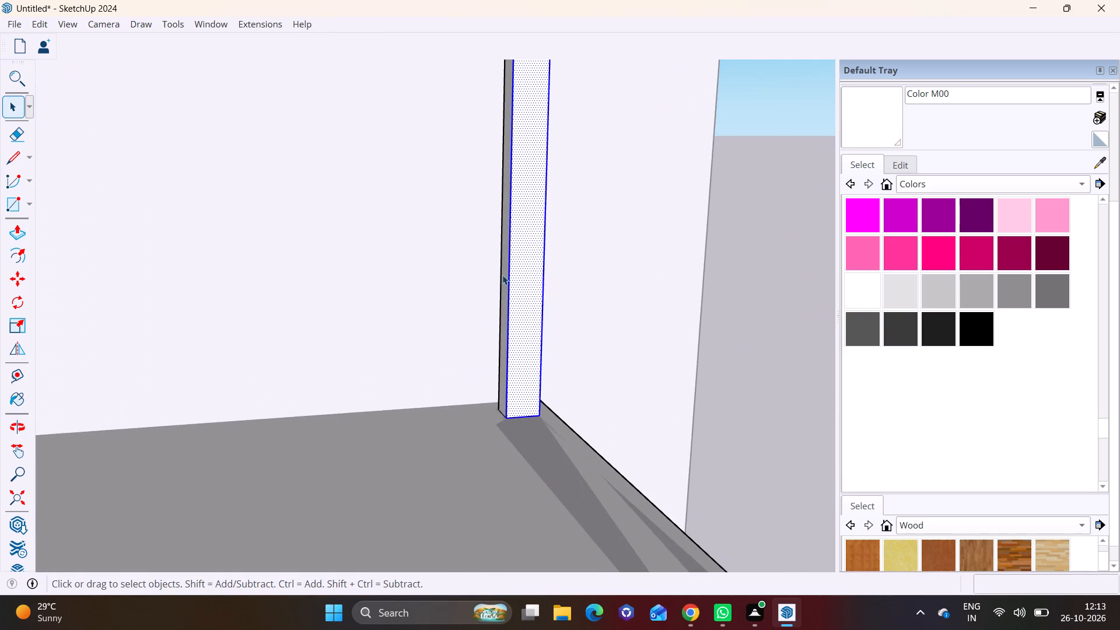
{"action": "double_click", "coordinate": [508, 268]}
{"action": "double_click", "coordinate": [513, 273], "text": "ctrl"}
{"action": "middle_click_drag", "start_coordinate": [528, 280], "coordinate": [453, 297]}
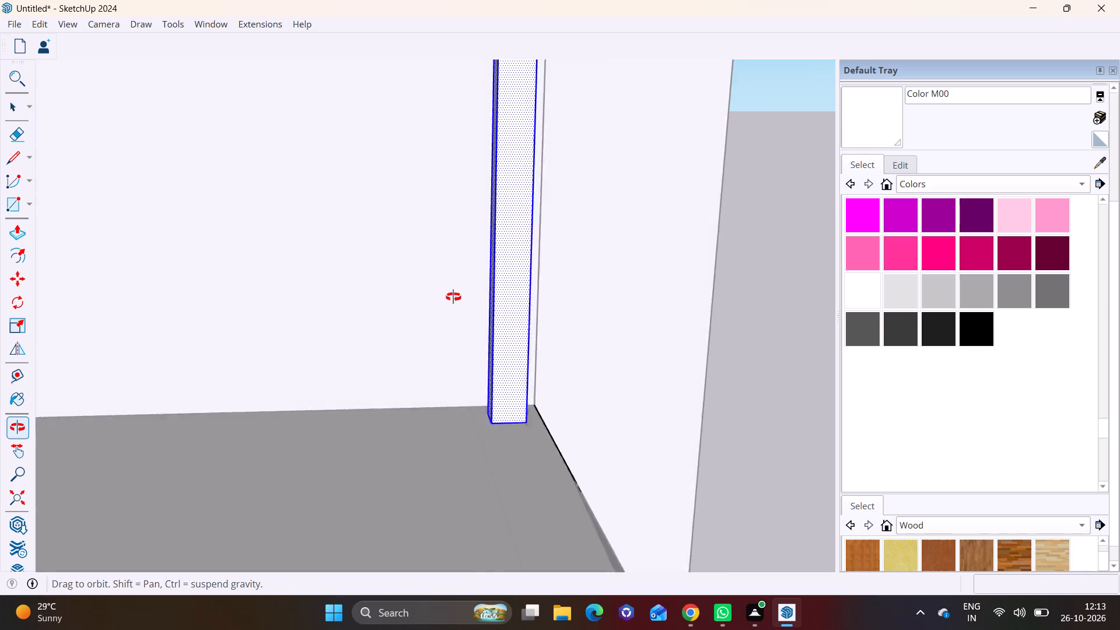
{"action": "middle_click_drag", "start_coordinate": [453, 297], "coordinate": [302, 309]}
{"action": "double_click", "coordinate": [465, 319], "text": "ctrl"}
{"action": "middle_click_drag", "start_coordinate": [341, 319], "coordinate": [449, 335]}
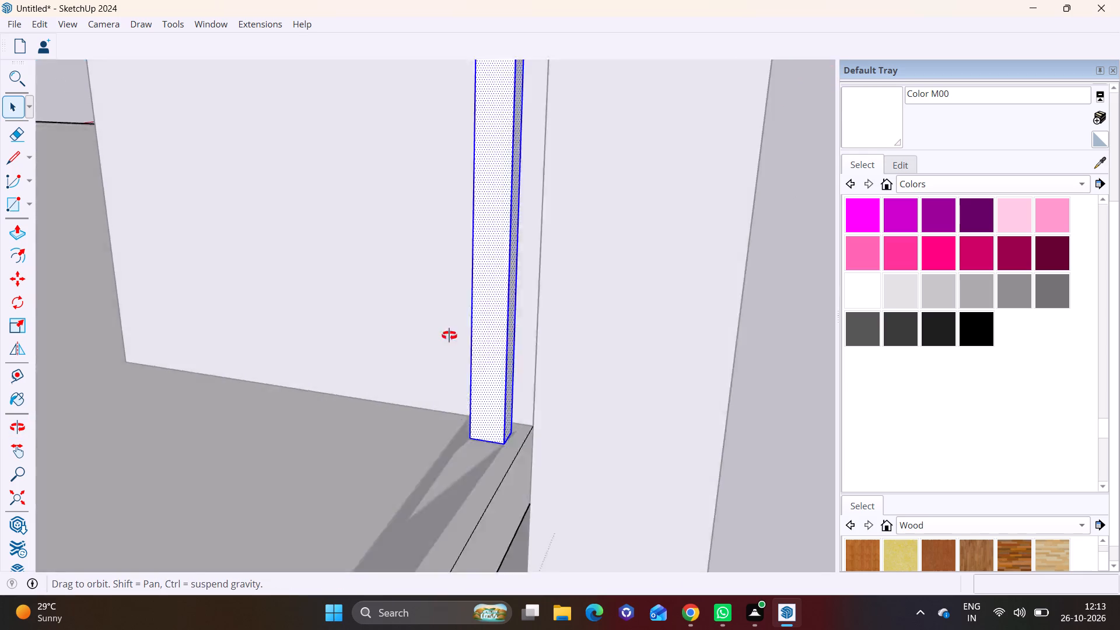
{"action": "middle_click_drag", "start_coordinate": [449, 335], "coordinate": [602, 409]}
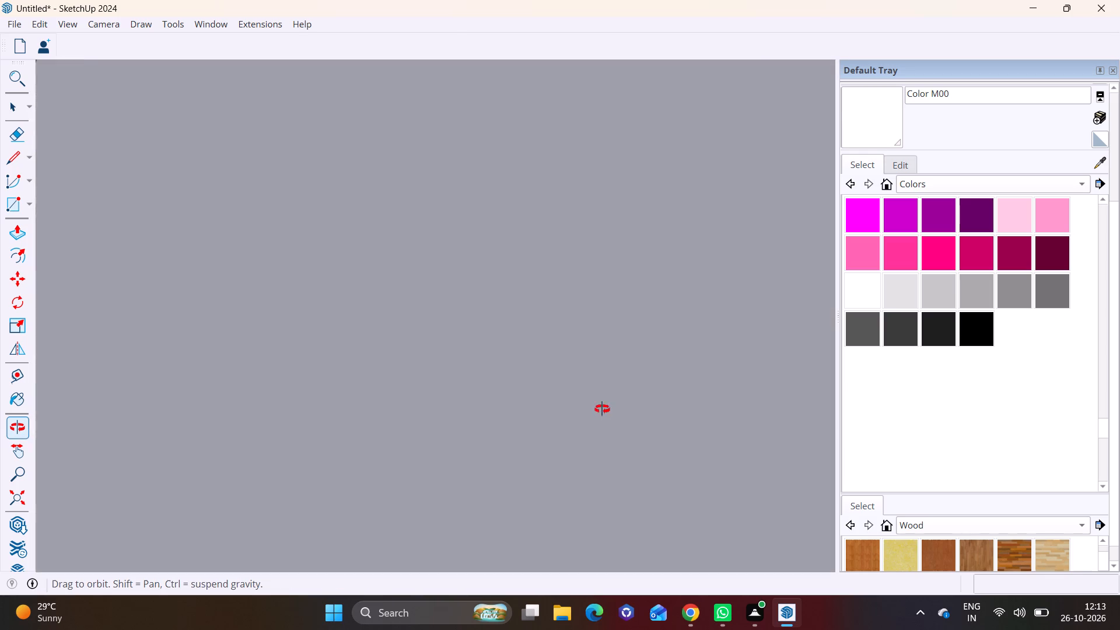
{"action": "middle_click_drag", "start_coordinate": [602, 409], "coordinate": [631, 390]}
{"action": "scroll", "coordinate": [829, 55], "scroll_direction": "up", "scroll_amount": 3}
{"action": "middle_click_drag", "start_coordinate": [703, 82], "coordinate": [675, 146], "text": "ctrl"}
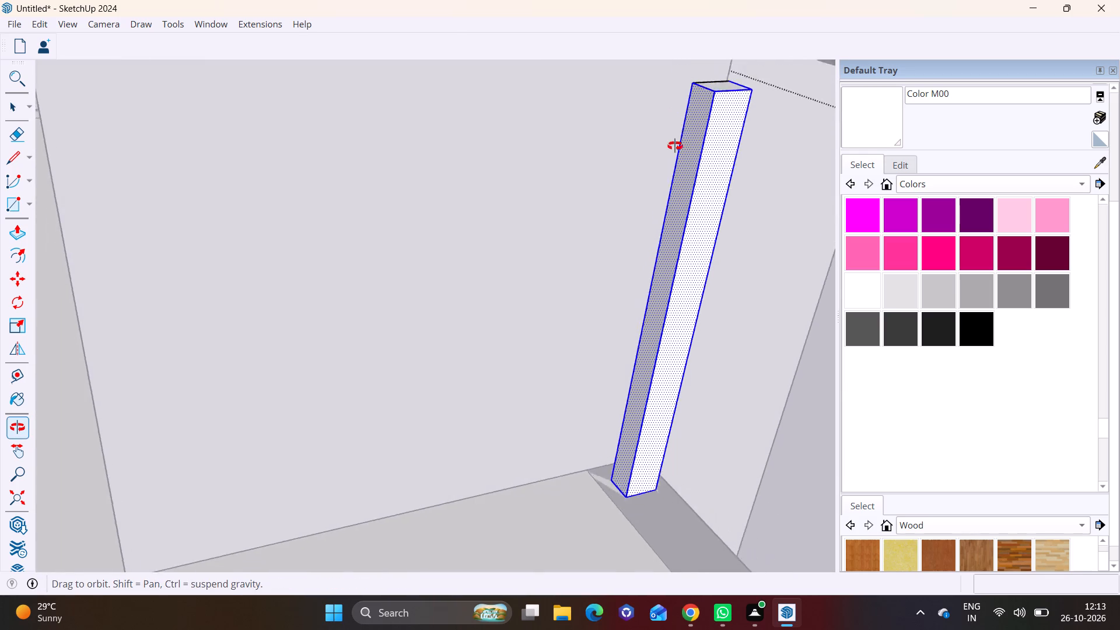
{"action": "middle_click_drag", "start_coordinate": [675, 146], "coordinate": [666, 177], "text": "ctrl"}
{"action": "double_click", "coordinate": [752, 121], "text": "ctrl"}
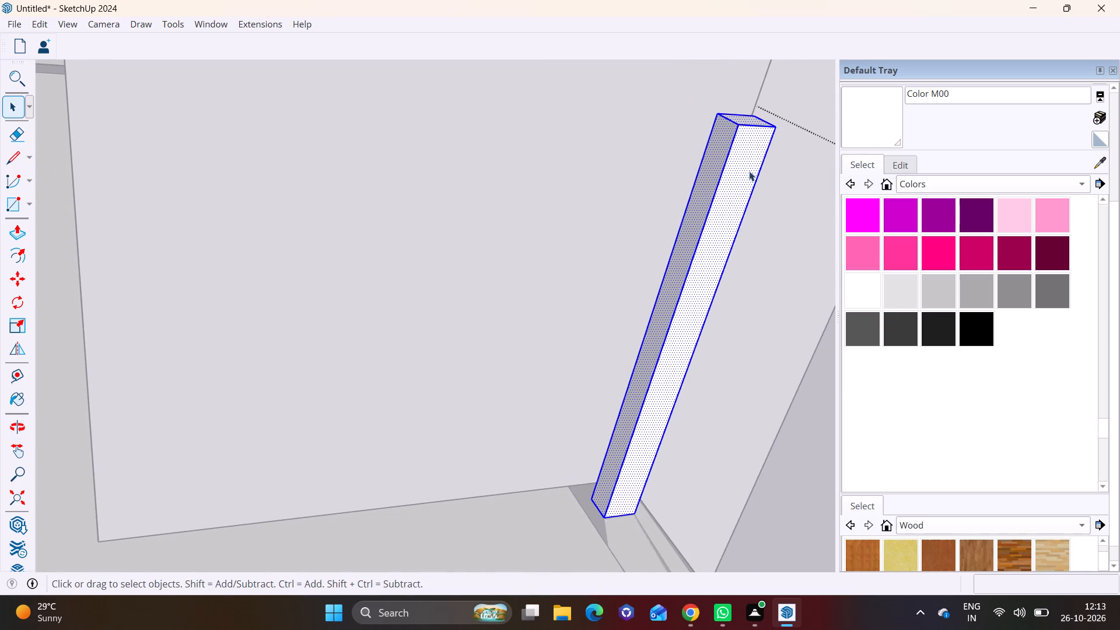
{"action": "middle_click_drag", "start_coordinate": [746, 171], "coordinate": [449, 134]}
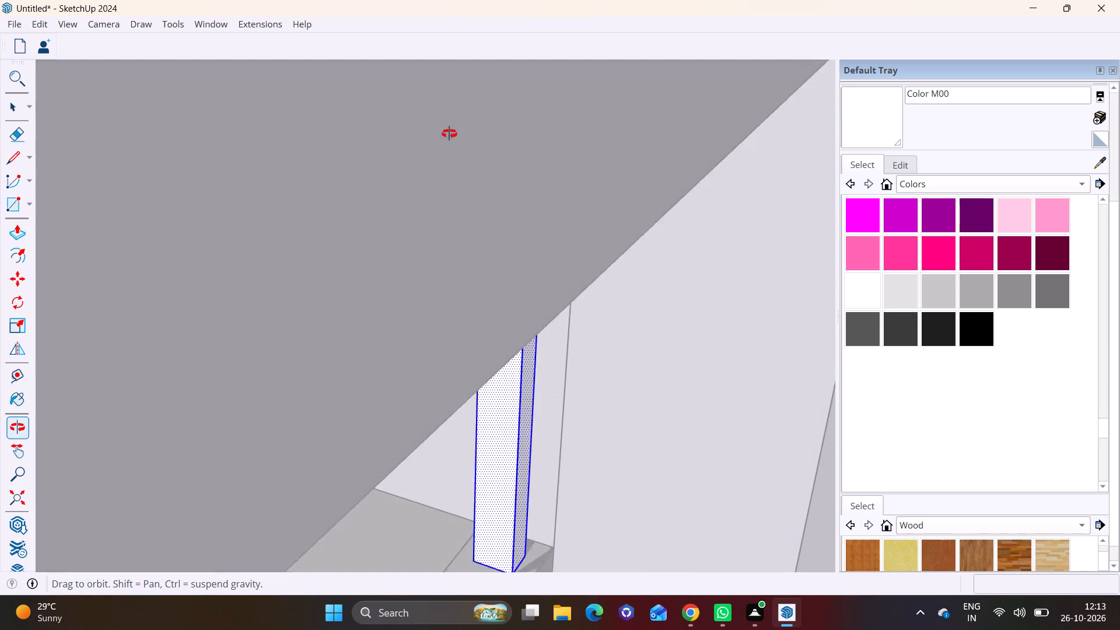
{"action": "middle_click_drag", "start_coordinate": [449, 134], "coordinate": [432, 110]}
{"action": "middle_click_drag", "start_coordinate": [496, 202], "coordinate": [293, 192]}
{"action": "scroll", "coordinate": [368, 256], "scroll_direction": "up", "scroll_amount": 5}
{"action": "middle_click_drag", "start_coordinate": [400, 308], "coordinate": [298, 314]}
{"action": "scroll", "coordinate": [456, 325], "scroll_direction": "up", "scroll_amount": 3}
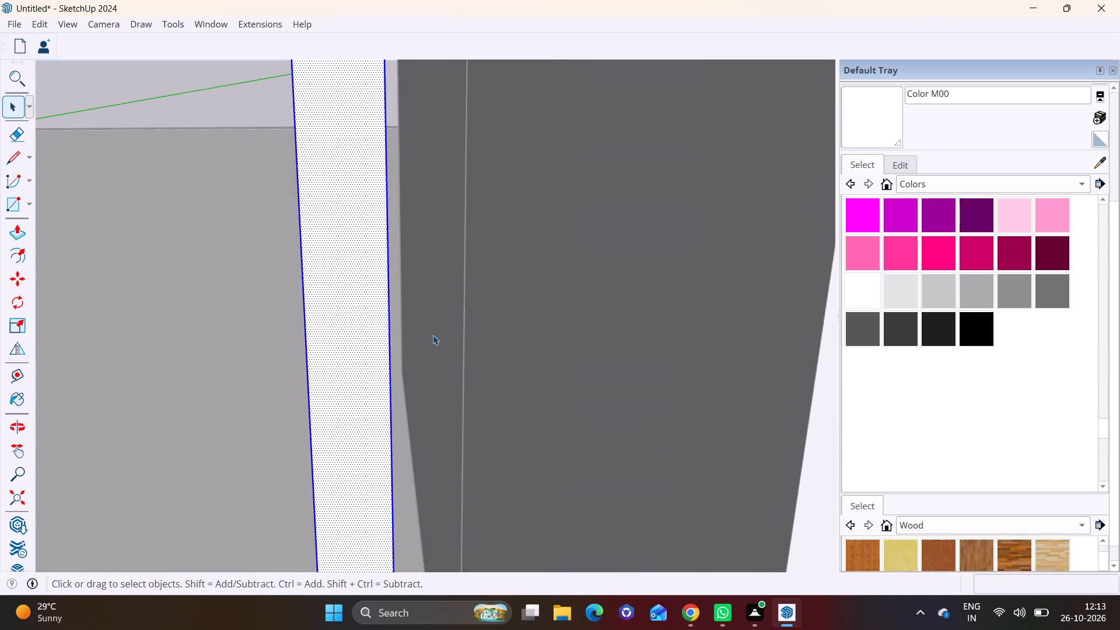
{"action": "scroll", "coordinate": [433, 335], "scroll_direction": "up", "scroll_amount": 2}
{"action": "middle_click_drag", "start_coordinate": [364, 344], "coordinate": [325, 337]}
{"action": "double_click", "coordinate": [384, 331], "text": "ctrl"}
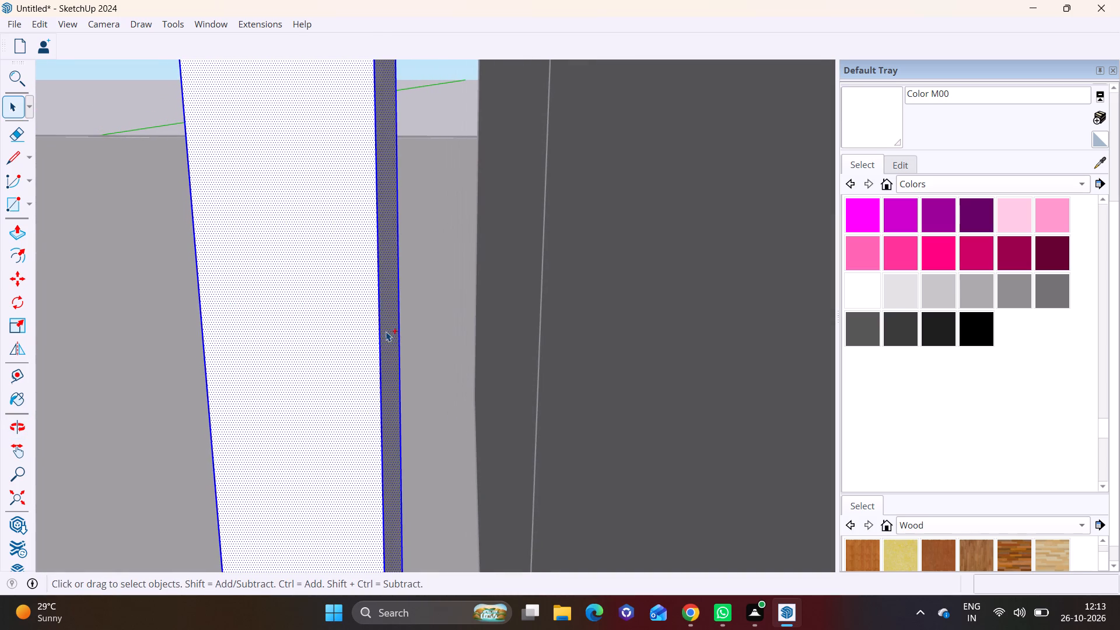
{"action": "scroll", "coordinate": [391, 336], "scroll_direction": "down", "scroll_amount": 20}
{"action": "middle_click_drag", "start_coordinate": [380, 395], "coordinate": [468, 267], "text": "shift"}
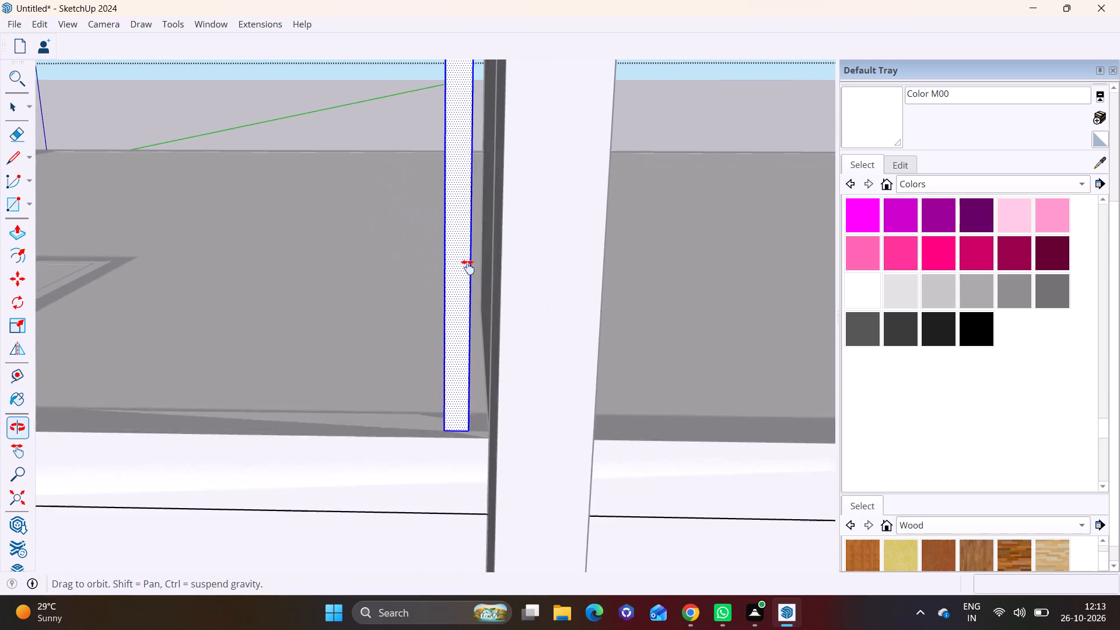
{"action": "middle_click_drag", "start_coordinate": [468, 267], "coordinate": [469, 267], "text": "shift"}
{"action": "middle_click_drag", "start_coordinate": [485, 326], "coordinate": [546, 289], "text": "shift"}
{"action": "key", "text": "m"}
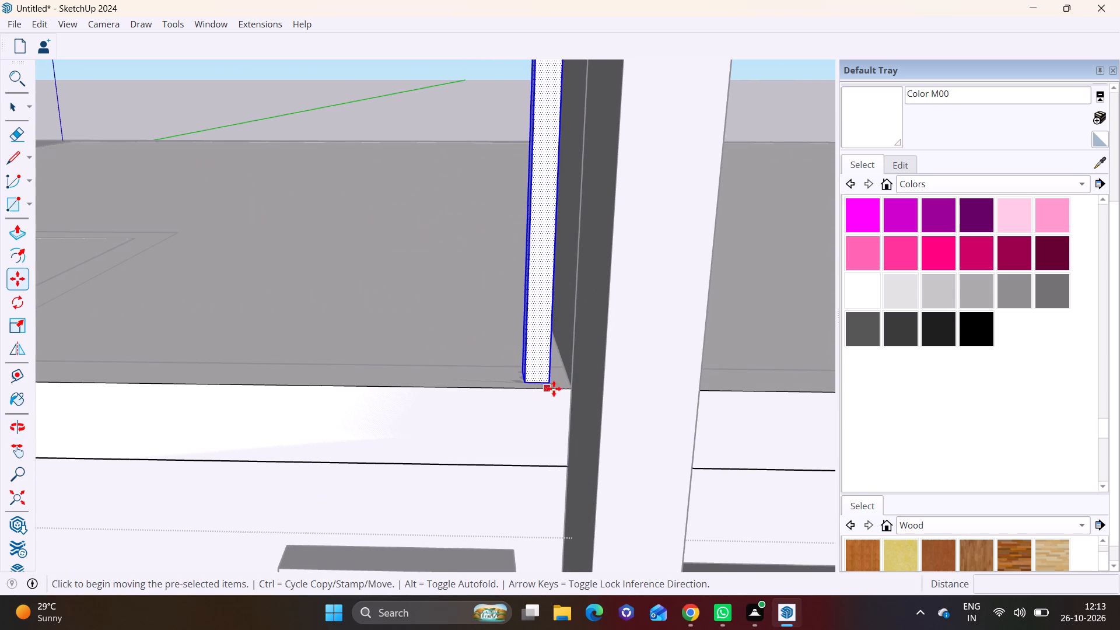
{"action": "left_click", "coordinate": [553, 379]}
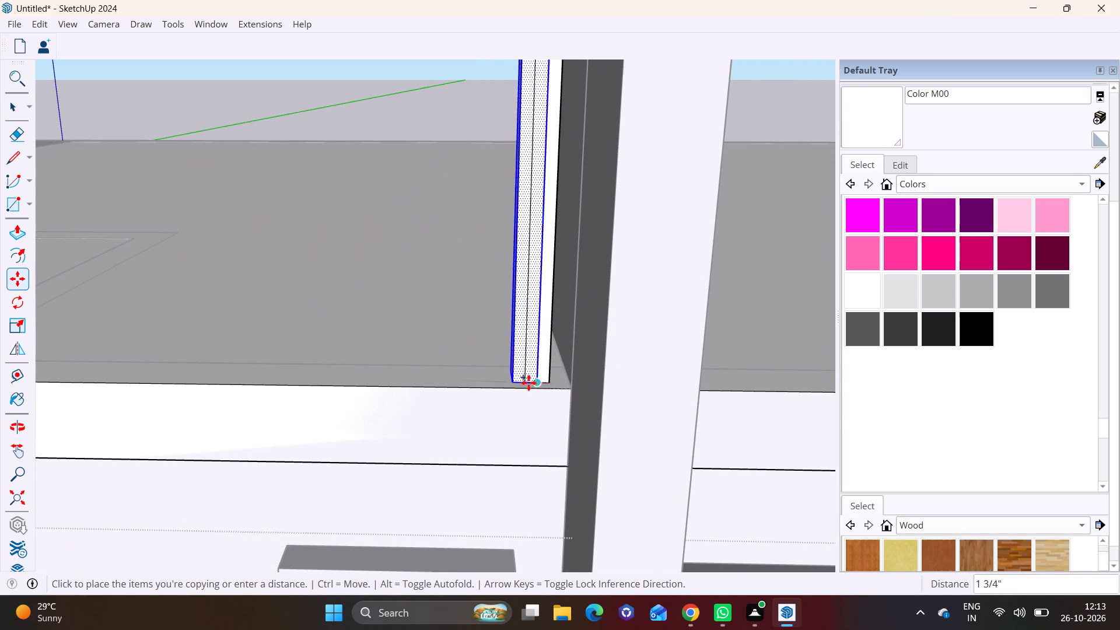
{"action": "left_click", "coordinate": [502, 381]}
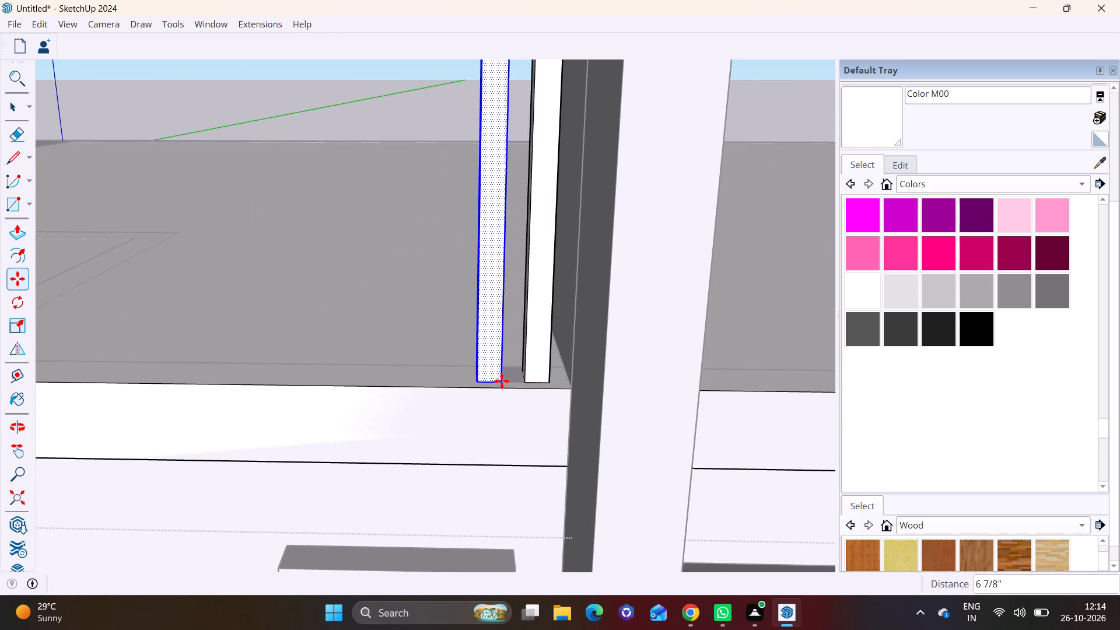
{"action": "type", "text": "*20"}
{"action": "key", "text": "Return"}
{"action": "key", "text": "space"}
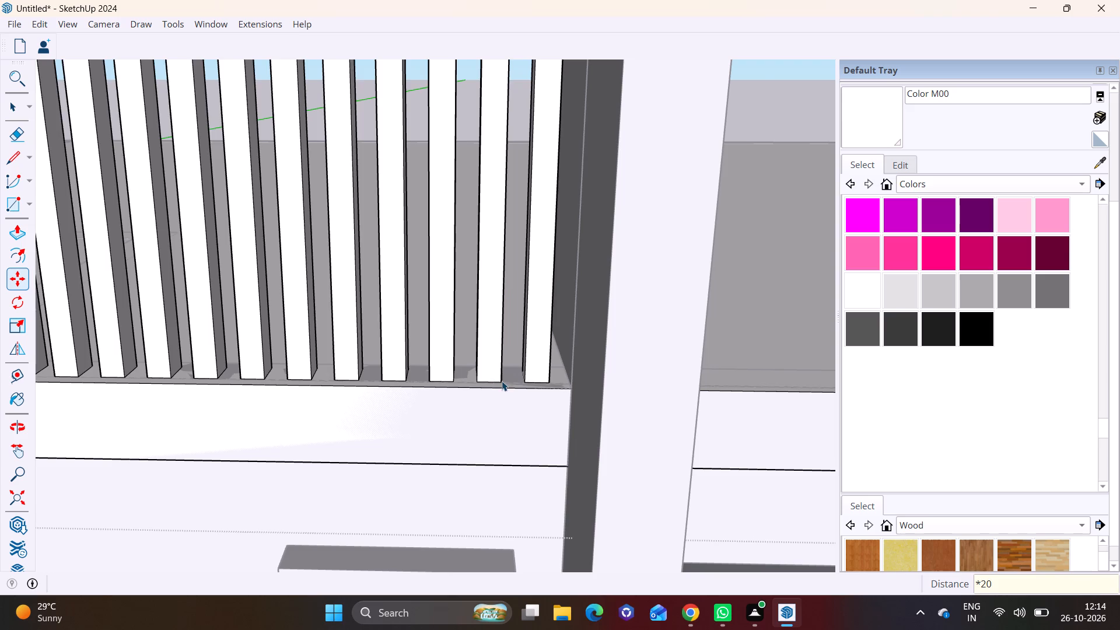
Delete the three surplus posts at the end of the row farthest from the pillar, including all their leftover edges.
{"action": "scroll", "coordinate": [433, 409], "scroll_direction": "down", "scroll_amount": 9}
{"action": "middle_click_drag", "start_coordinate": [254, 430], "coordinate": [429, 381], "text": "shift"}
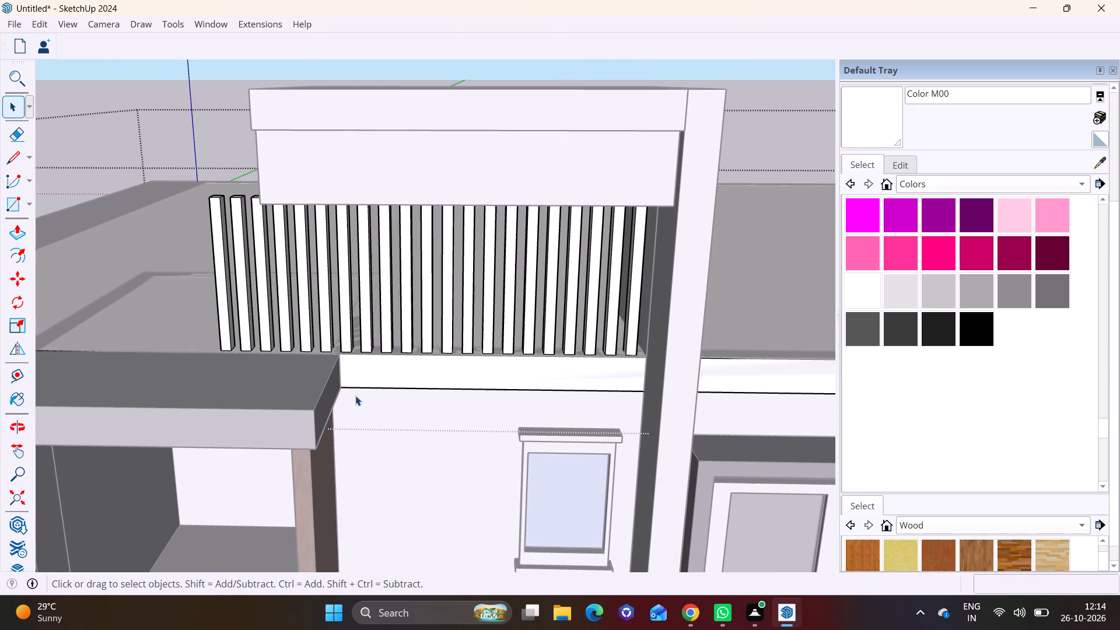
{"action": "left_click", "coordinate": [223, 293]}
{"action": "left_click_drag", "start_coordinate": [187, 192], "coordinate": [188, 195]}
{"action": "left_click_drag", "start_coordinate": [188, 195], "coordinate": [260, 345]}
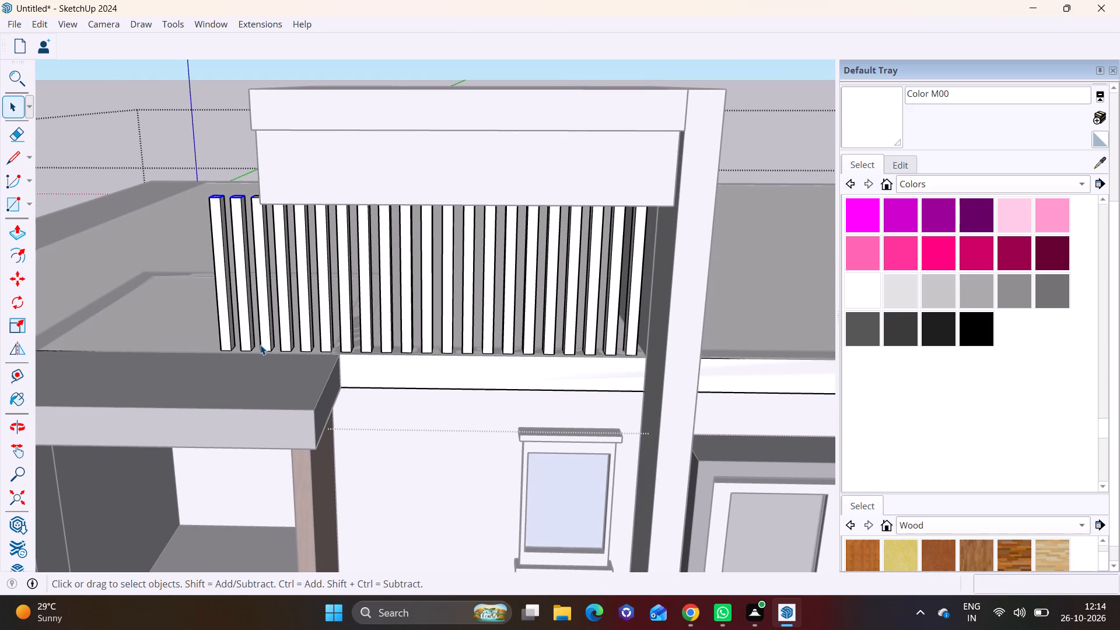
{"action": "key", "text": "BackSpace"}
{"action": "key", "text": "Delete"}
{"action": "left_click_drag", "start_coordinate": [191, 190], "coordinate": [193, 197]}
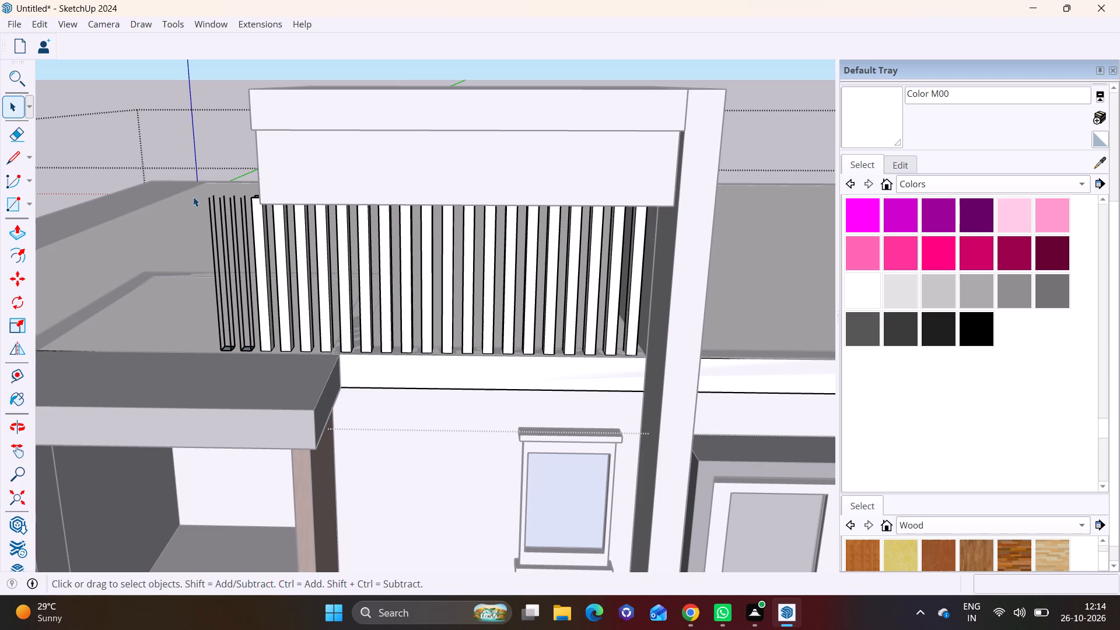
{"action": "left_click_drag", "start_coordinate": [193, 197], "coordinate": [260, 356]}
{"action": "key", "text": "Delete"}
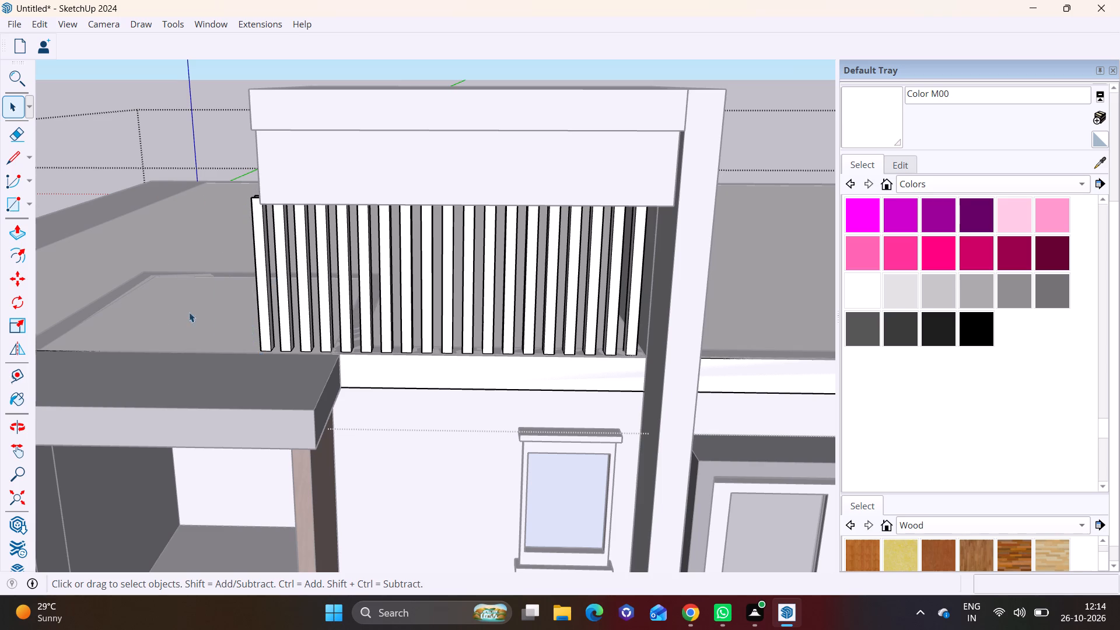
{"action": "key", "text": "ctrl+z"}
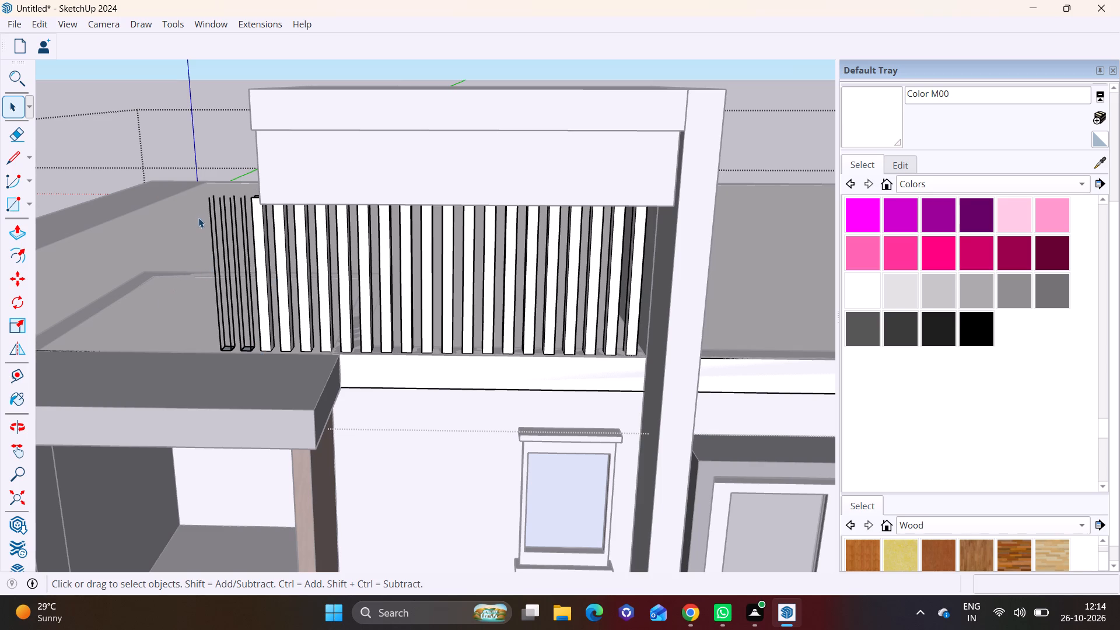
{"action": "left_click_drag", "start_coordinate": [195, 187], "coordinate": [253, 304]}
{"action": "left_click_drag", "start_coordinate": [187, 190], "coordinate": [274, 355]}
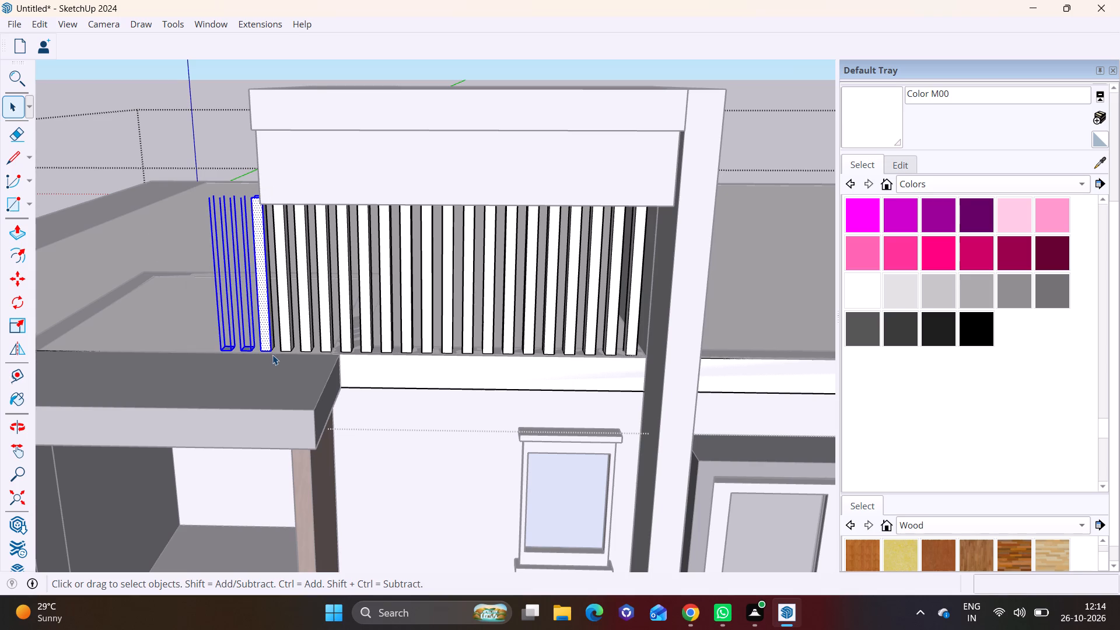
{"action": "key", "text": "Delete"}
Erase the stray vertical and base edges left beside the outermost remaining post, and close the roof edge group.
{"action": "left_click_drag", "start_coordinate": [256, 231], "coordinate": [264, 243]}
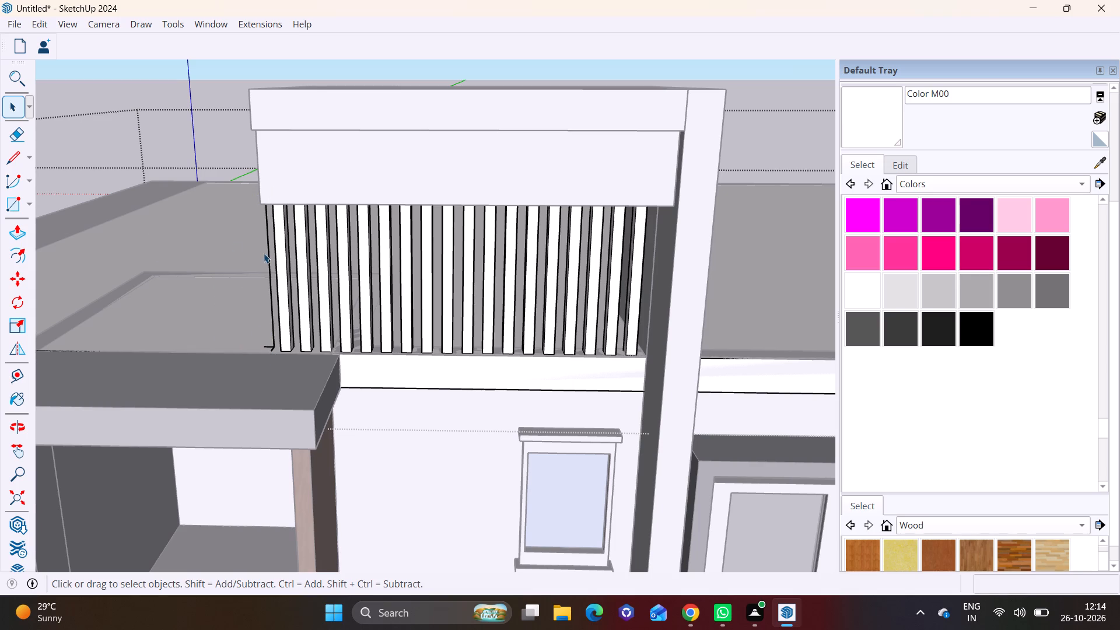
{"action": "left_click", "coordinate": [268, 255]}
{"action": "key", "text": "Delete"}
{"action": "scroll", "coordinate": [257, 346], "scroll_direction": "up", "scroll_amount": 2}
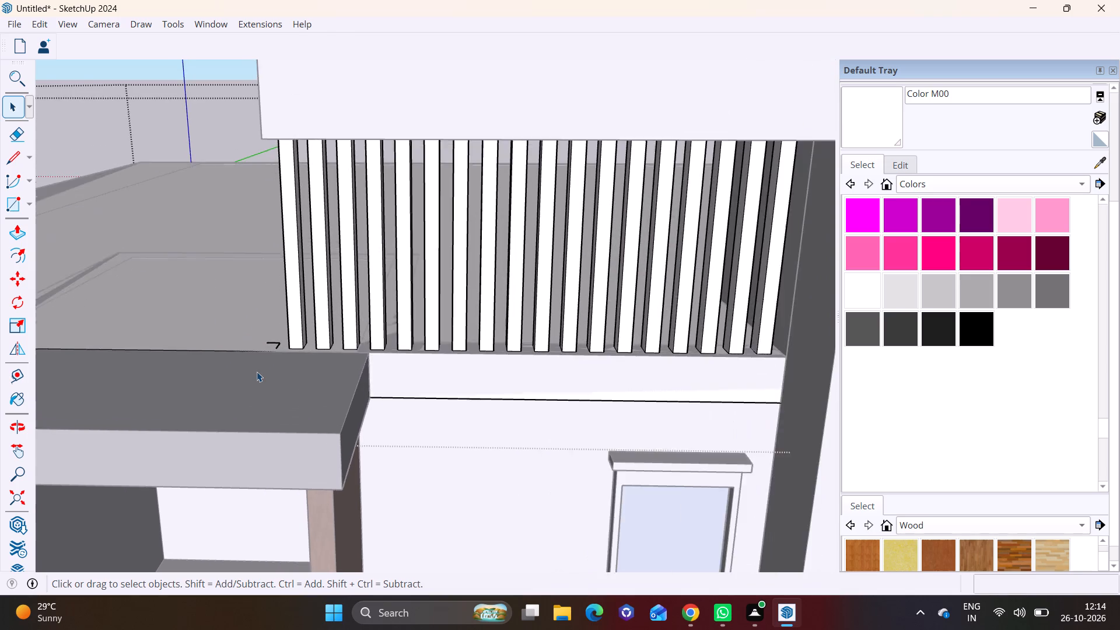
{"action": "scroll", "coordinate": [257, 372], "scroll_direction": "up", "scroll_amount": 5}
{"action": "left_click_drag", "start_coordinate": [264, 317], "coordinate": [296, 342]}
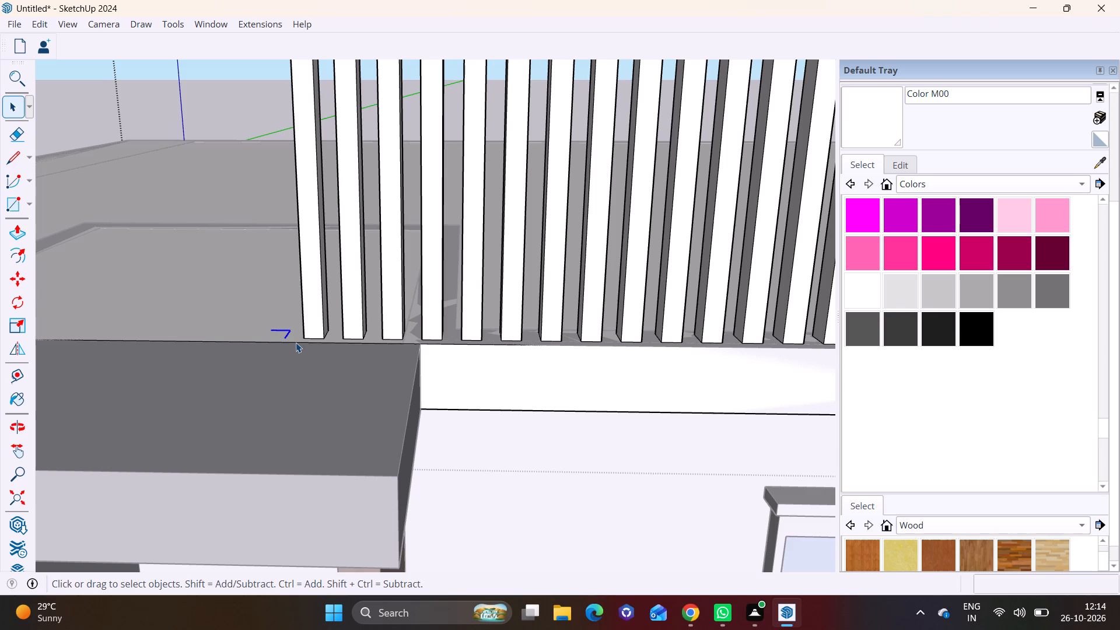
{"action": "key", "text": "Delete"}
{"action": "scroll", "coordinate": [299, 163], "scroll_direction": "down", "scroll_amount": 13}
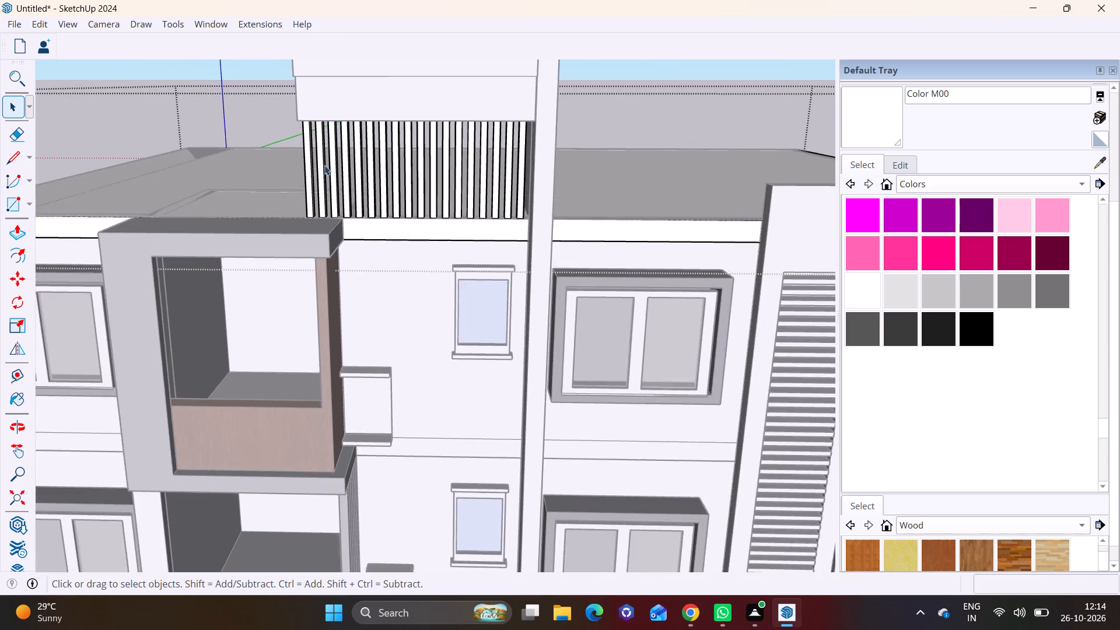
{"action": "scroll", "coordinate": [324, 165], "scroll_direction": "down", "scroll_amount": 11}
{"action": "middle_click_drag", "start_coordinate": [332, 335], "coordinate": [249, 253]}
{"action": "scroll", "coordinate": [283, 267], "scroll_direction": "down", "scroll_amount": 1}
{"action": "scroll", "coordinate": [309, 321], "scroll_direction": "down", "scroll_amount": 1}
{"action": "middle_click_drag", "start_coordinate": [307, 323], "coordinate": [230, 296]}
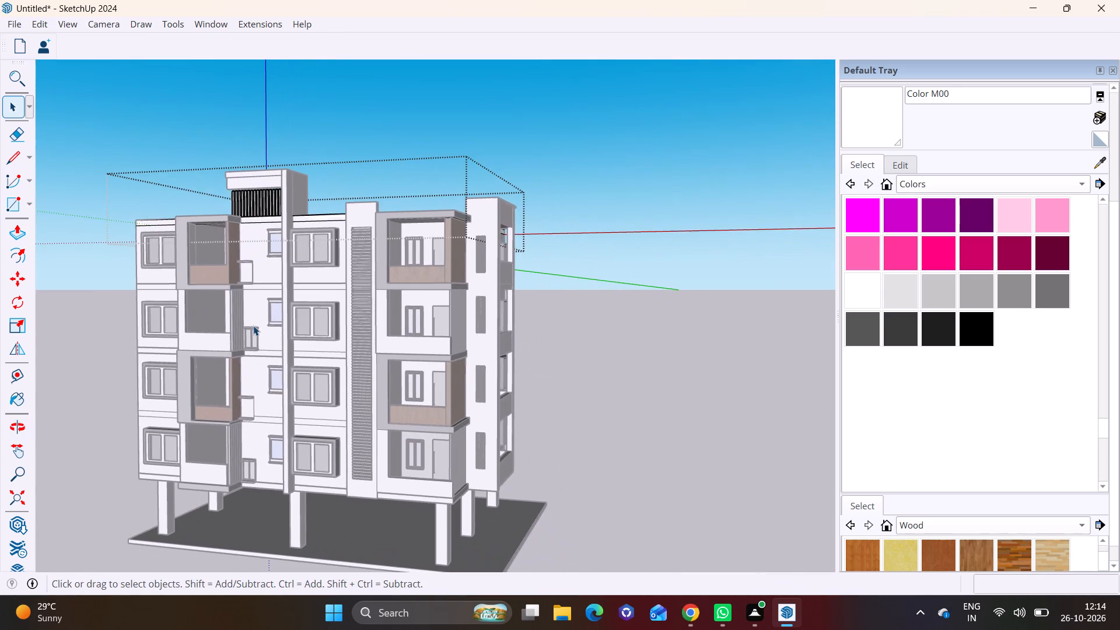
{"action": "scroll", "coordinate": [253, 325], "scroll_direction": "down", "scroll_amount": 3}
{"action": "left_click", "coordinate": [566, 421]}
Push/Pull the underside of the building's ground slab a short distance downward to thicken the slab.
{"action": "middle_click_drag", "start_coordinate": [389, 390], "coordinate": [348, 390]}
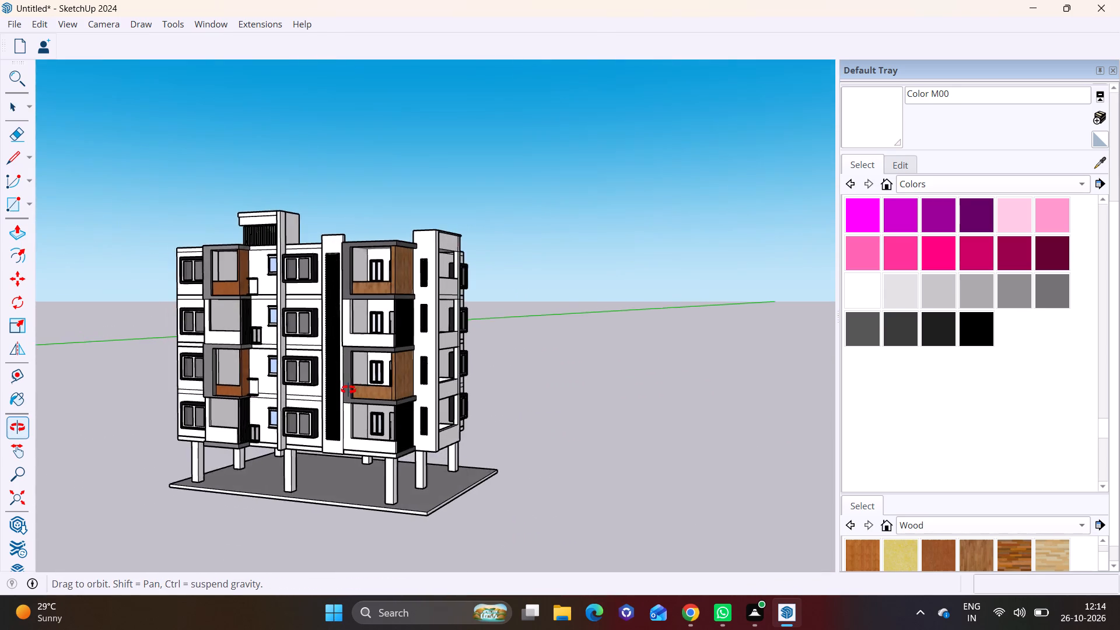
{"action": "middle_click_drag", "start_coordinate": [348, 390], "coordinate": [331, 365]}
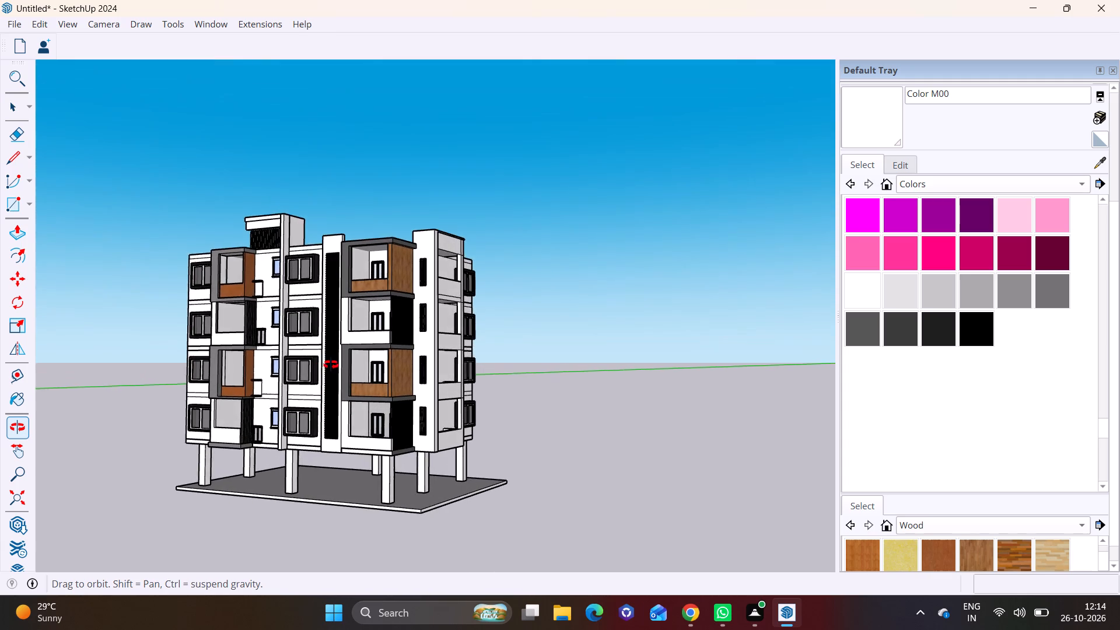
{"action": "middle_click_drag", "start_coordinate": [331, 365], "coordinate": [335, 380]}
{"action": "middle_click_drag", "start_coordinate": [337, 405], "coordinate": [380, 402], "text": "shift"}
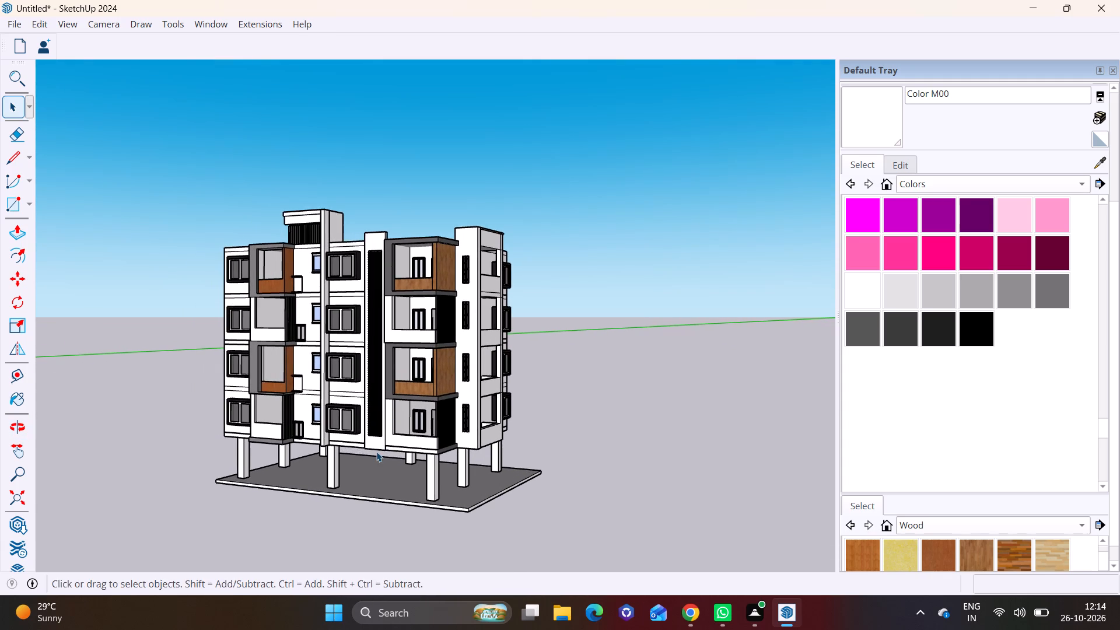
{"action": "middle_click_drag", "start_coordinate": [355, 449], "coordinate": [344, 365], "text": "shift"}
{"action": "scroll", "coordinate": [363, 400], "scroll_direction": "up", "scroll_amount": 1}
{"action": "middle_click_drag", "start_coordinate": [364, 399], "coordinate": [366, 276]}
{"action": "scroll", "coordinate": [405, 401], "scroll_direction": "up", "scroll_amount": 2}
{"action": "left_click", "coordinate": [403, 405]}
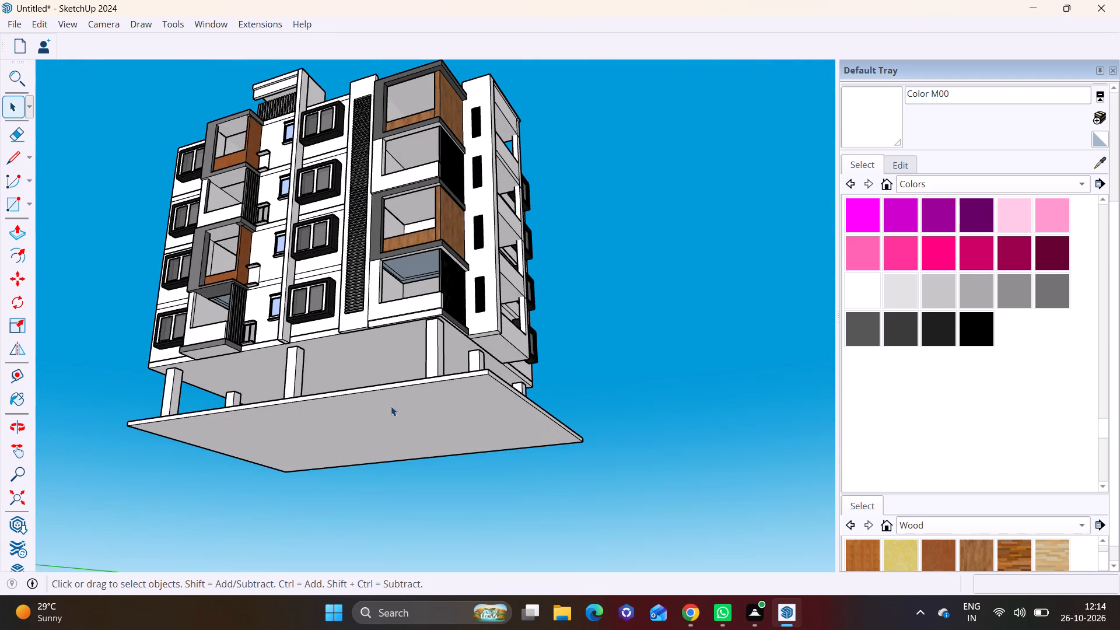
{"action": "left_click", "coordinate": [22, 235]}
{"action": "left_click", "coordinate": [311, 411]}
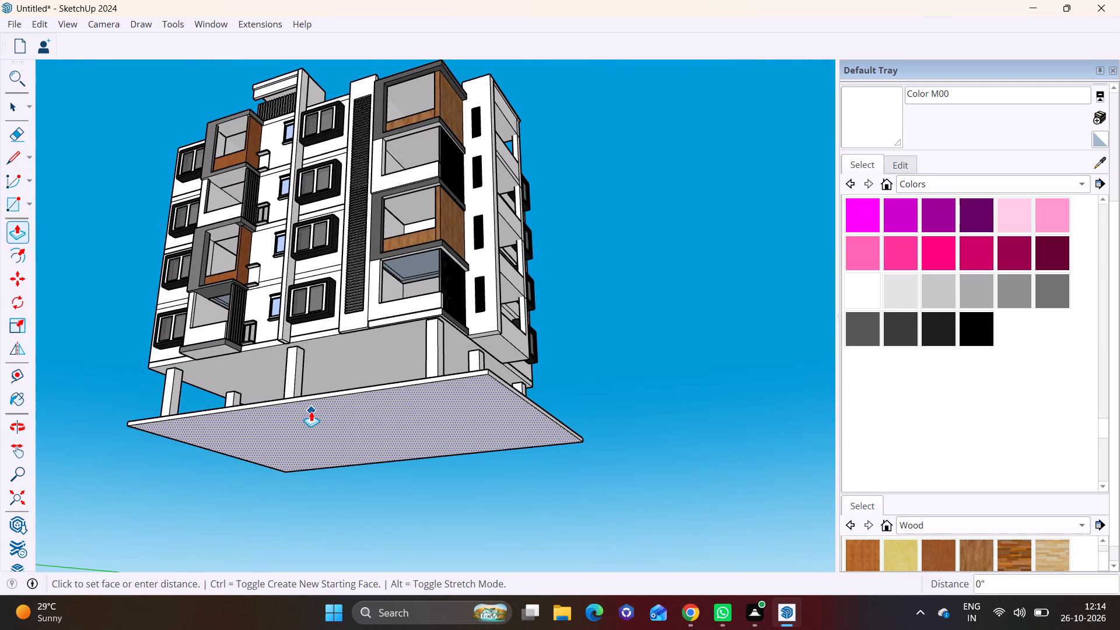
{"action": "key", "text": "ctrl+z"}
{"action": "left_click", "coordinate": [348, 437]}
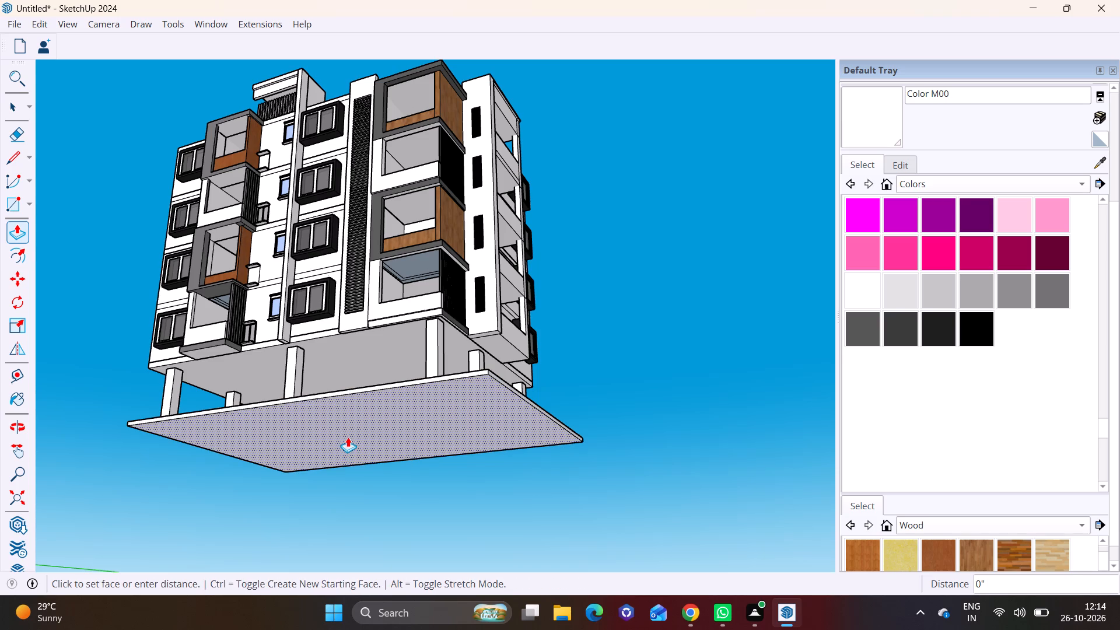
{"action": "left_click", "coordinate": [348, 447]}
{"action": "key", "text": "space"}
{"action": "left_click", "coordinate": [600, 361]}
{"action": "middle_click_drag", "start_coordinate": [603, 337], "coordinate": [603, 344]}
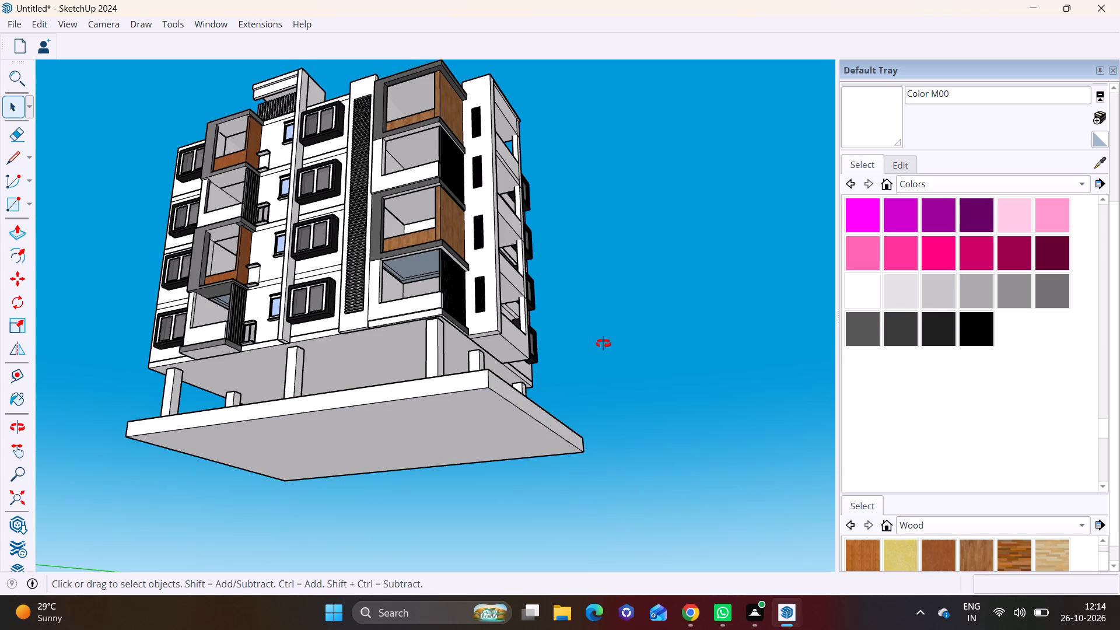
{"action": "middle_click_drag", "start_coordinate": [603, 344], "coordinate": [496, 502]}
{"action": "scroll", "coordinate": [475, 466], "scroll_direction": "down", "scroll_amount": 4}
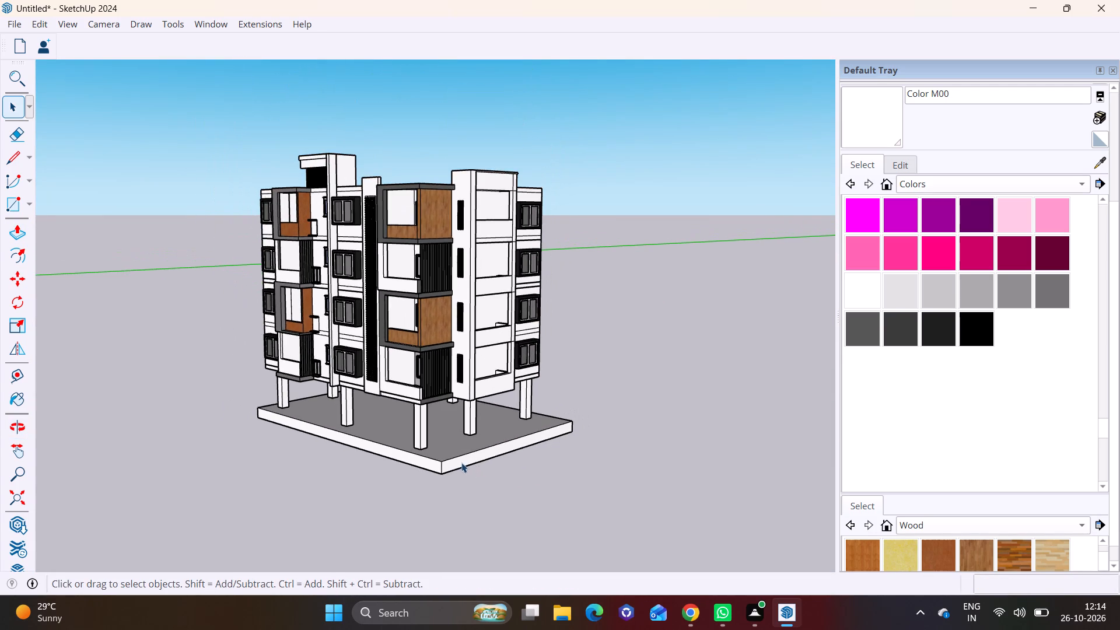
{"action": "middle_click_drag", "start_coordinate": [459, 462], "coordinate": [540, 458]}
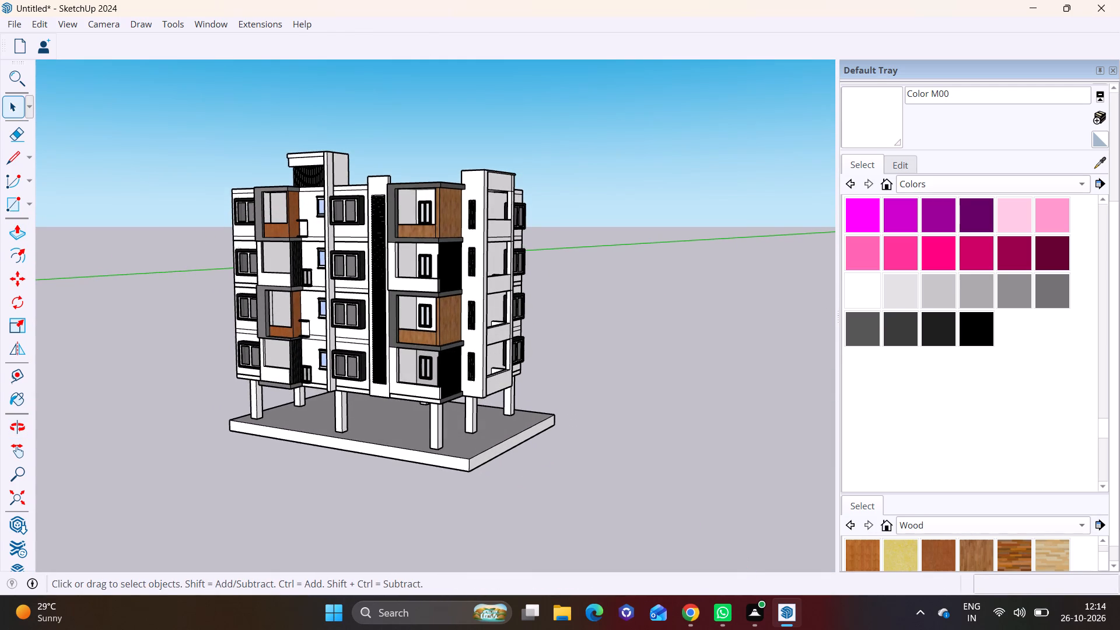
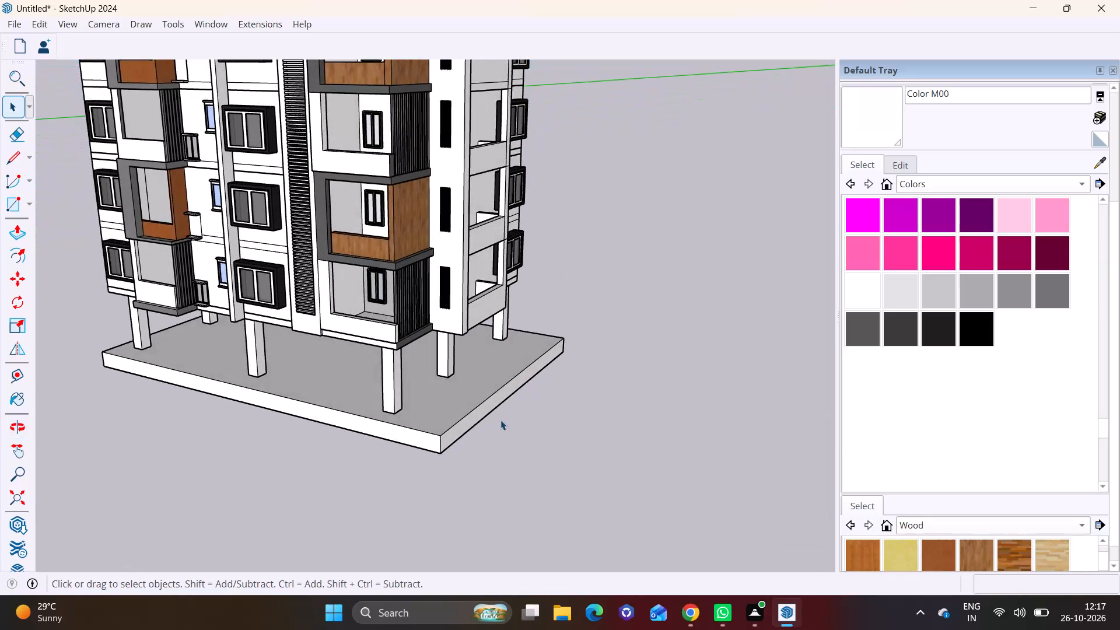
Push/Pull the ground slab's short side face at the open-framed end of the building outward about 17 feet.
{"action": "scroll", "coordinate": [501, 420], "scroll_direction": "up", "scroll_amount": 3}
{"action": "left_click", "coordinate": [480, 402]}
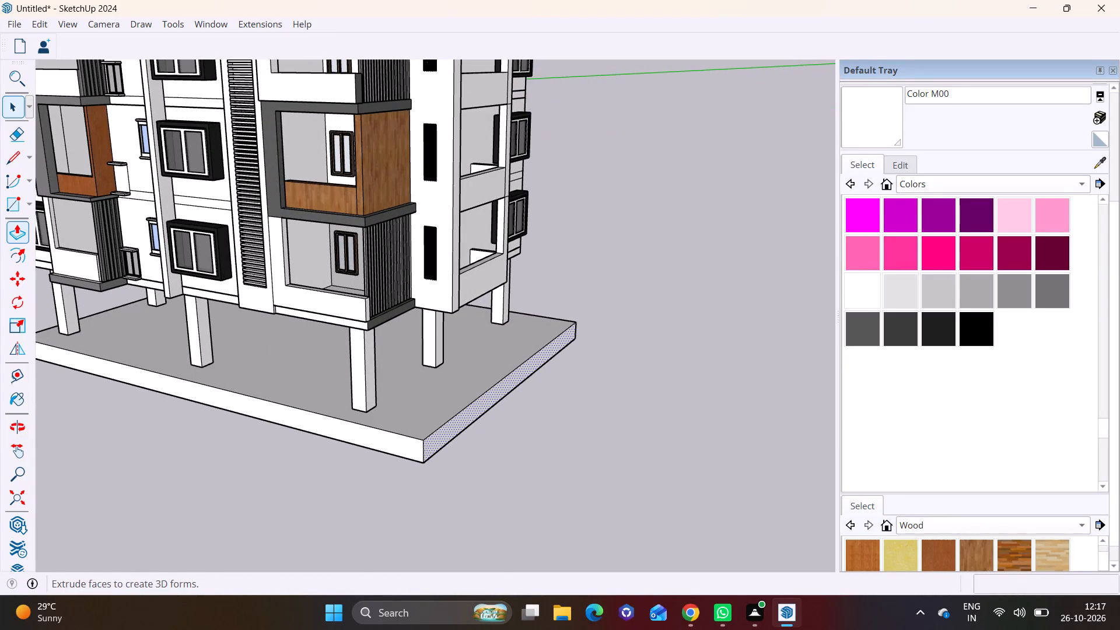
{"action": "left_click", "coordinate": [22, 230]}
{"action": "left_click", "coordinate": [463, 418]}
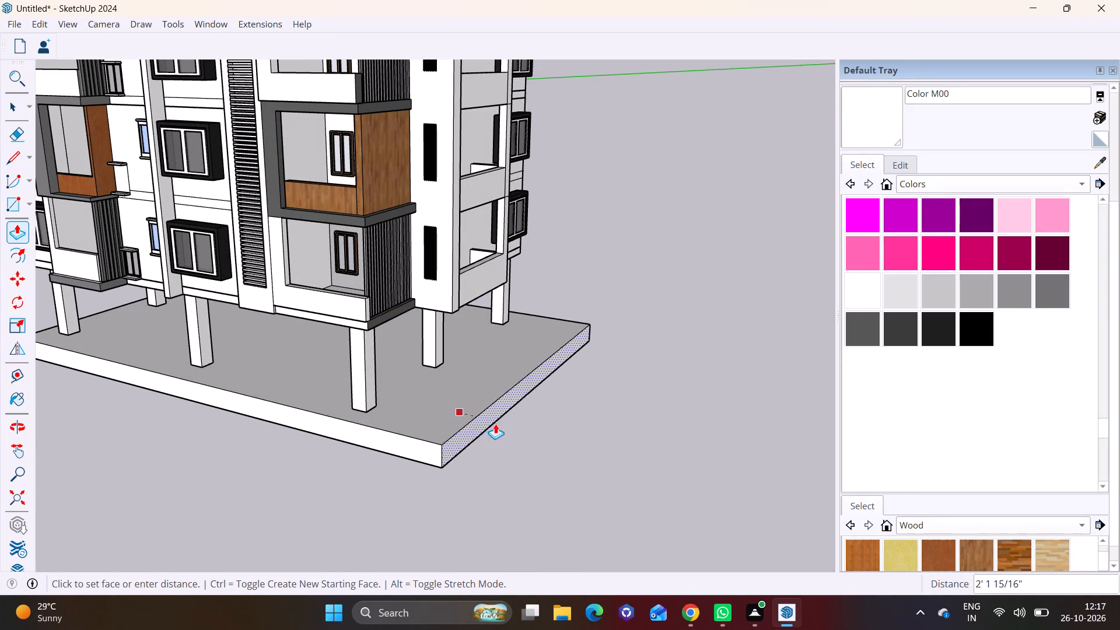
{"action": "left_click", "coordinate": [612, 437]}
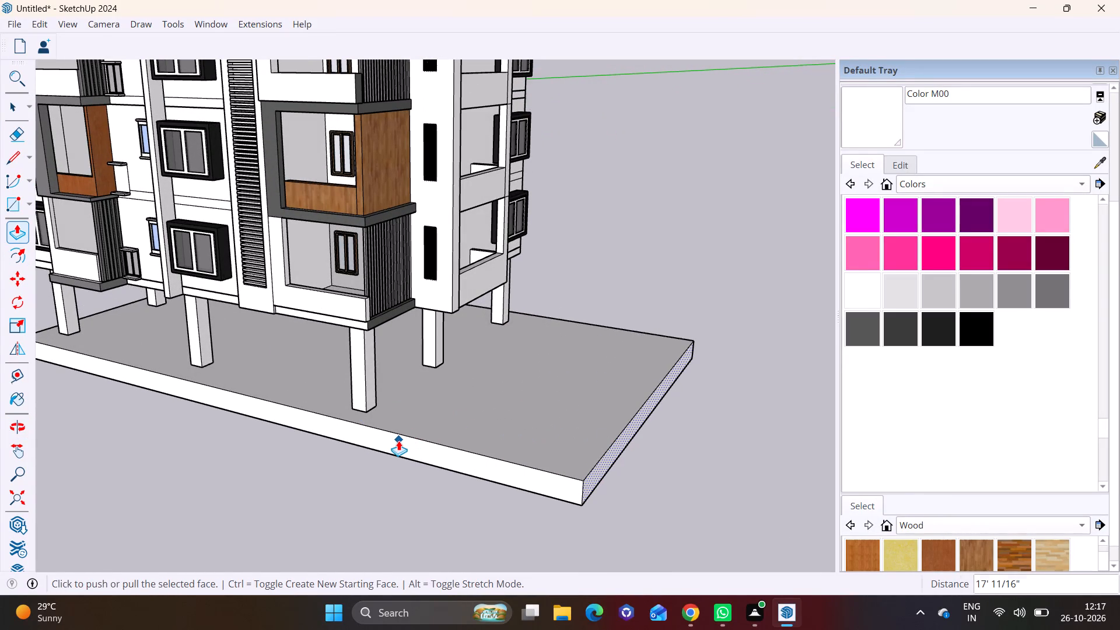
{"action": "key", "text": "space"}
Push/Pull the slab's long front face, on the balcony side, outward about 11' 5".
{"action": "left_click", "coordinate": [398, 440]}
{"action": "scroll", "coordinate": [387, 433], "scroll_direction": "down", "scroll_amount": 3}
{"action": "middle_click_drag", "start_coordinate": [367, 427], "coordinate": [480, 358], "text": "shift"}
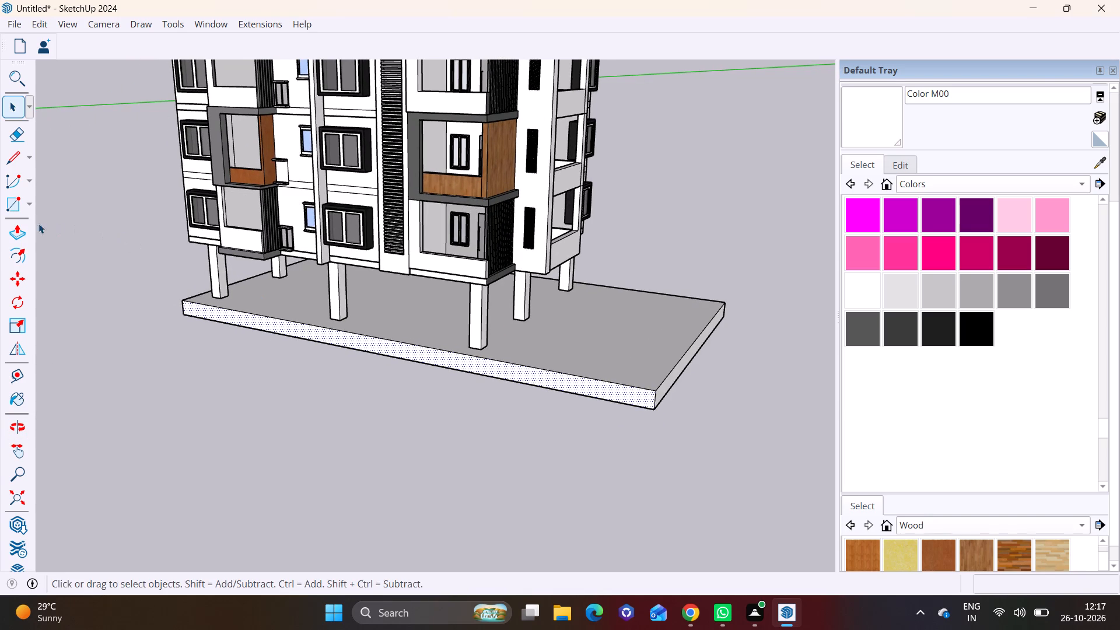
{"action": "left_click", "coordinate": [16, 228]}
{"action": "left_click", "coordinate": [338, 341]}
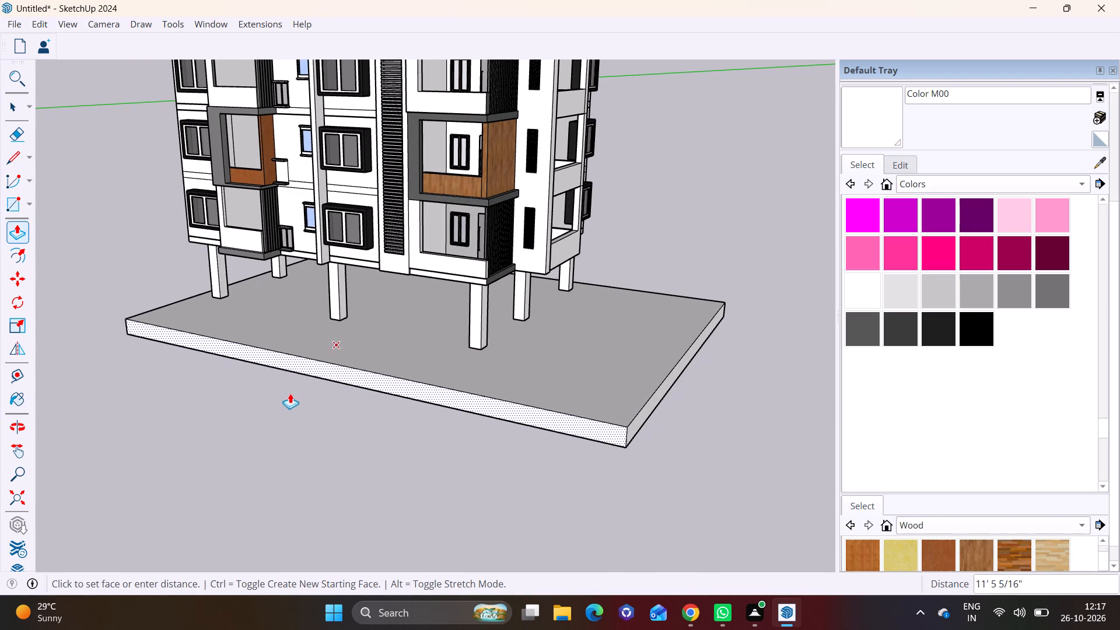
{"action": "left_click", "coordinate": [289, 394]}
Push/Pull the slab's short side face at the plain-walled end of the building outward to widen the margin there.
{"action": "scroll", "coordinate": [285, 357], "scroll_direction": "down", "scroll_amount": 5}
{"action": "middle_click_drag", "start_coordinate": [249, 330], "coordinate": [600, 320]}
{"action": "scroll", "coordinate": [330, 398], "scroll_direction": "up", "scroll_amount": 5}
{"action": "key", "text": "space"}
{"action": "left_click", "coordinate": [128, 443]}
{"action": "middle_click_drag", "start_coordinate": [142, 442], "coordinate": [374, 383], "text": "shift"}
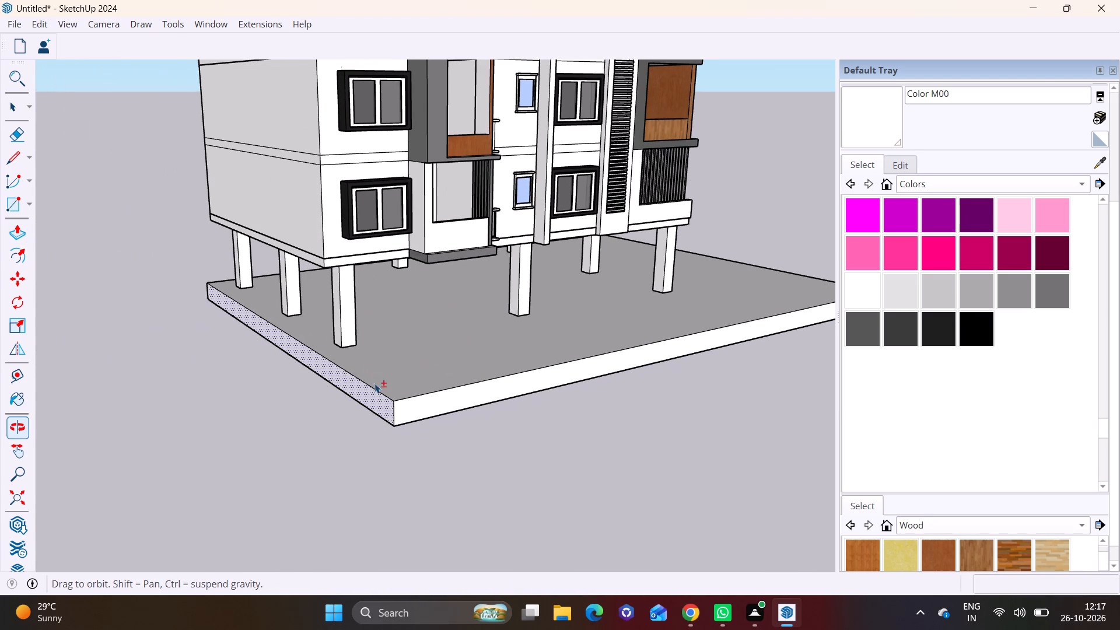
{"action": "left_click", "coordinate": [8, 229]}
{"action": "left_click", "coordinate": [310, 360]}
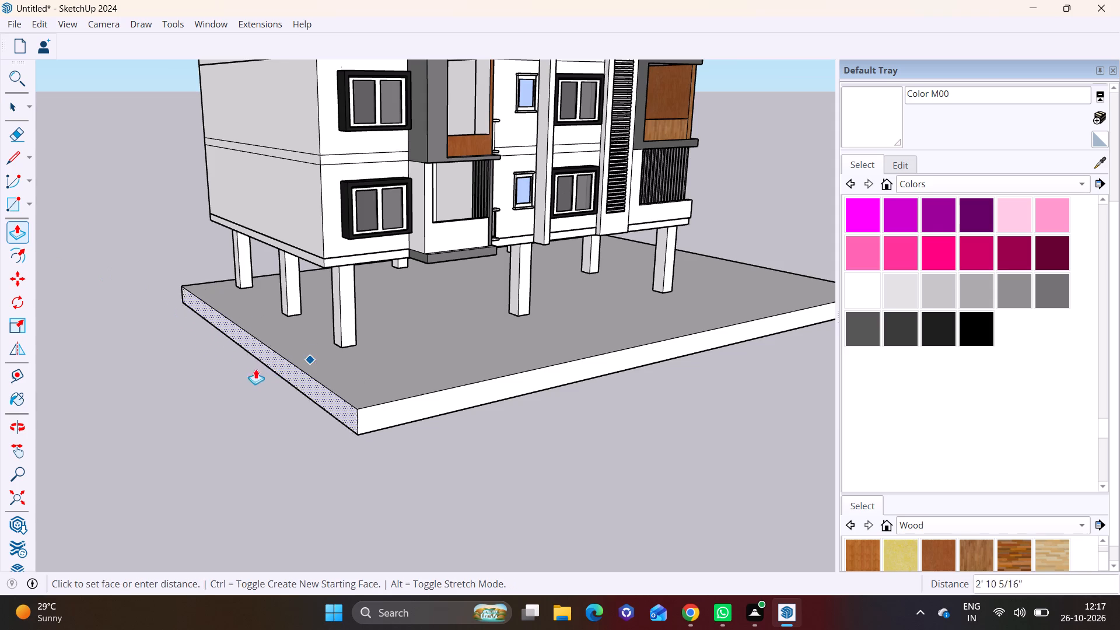
{"action": "left_click", "coordinate": [208, 380]}
Push/Pull the slab's long rear face outward about 5' 10".
{"action": "scroll", "coordinate": [388, 423], "scroll_direction": "down", "scroll_amount": 2}
{"action": "scroll", "coordinate": [443, 422], "scroll_direction": "down", "scroll_amount": 3}
{"action": "middle_click_drag", "start_coordinate": [523, 403], "coordinate": [161, 456]}
{"action": "middle_click_drag", "start_coordinate": [614, 384], "coordinate": [240, 384], "text": "shift"}
{"action": "middle_click_drag", "start_coordinate": [370, 355], "coordinate": [108, 419]}
{"action": "scroll", "coordinate": [635, 292], "scroll_direction": "up", "scroll_amount": 4}
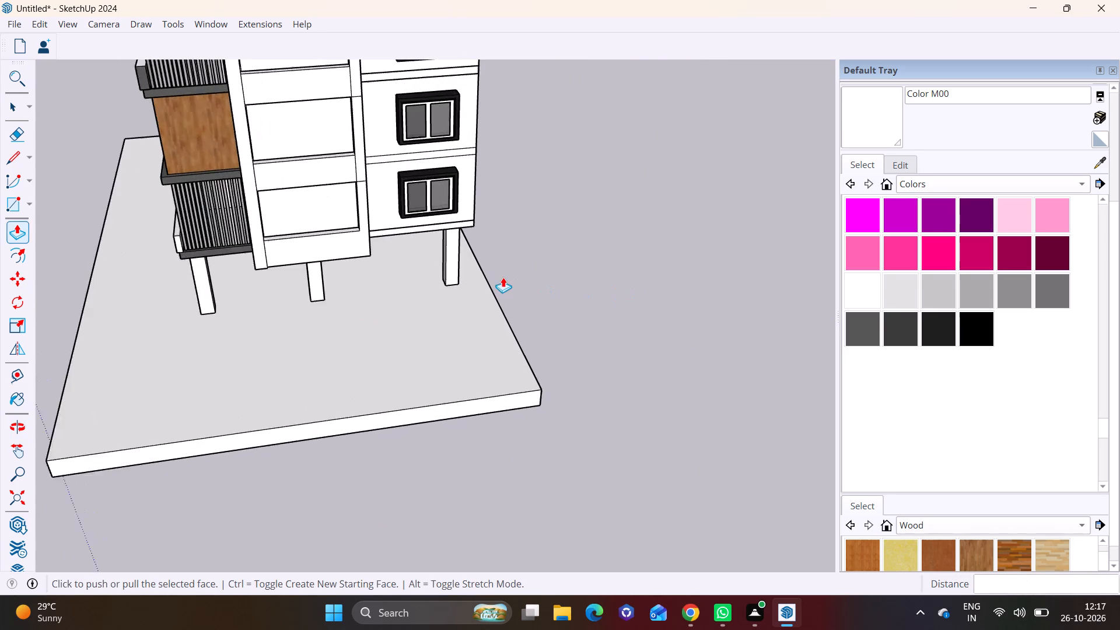
{"action": "middle_click_drag", "start_coordinate": [499, 274], "coordinate": [337, 268]}
{"action": "scroll", "coordinate": [699, 316], "scroll_direction": "up", "scroll_amount": 6}
{"action": "key", "text": "space"}
{"action": "left_click", "coordinate": [439, 279]}
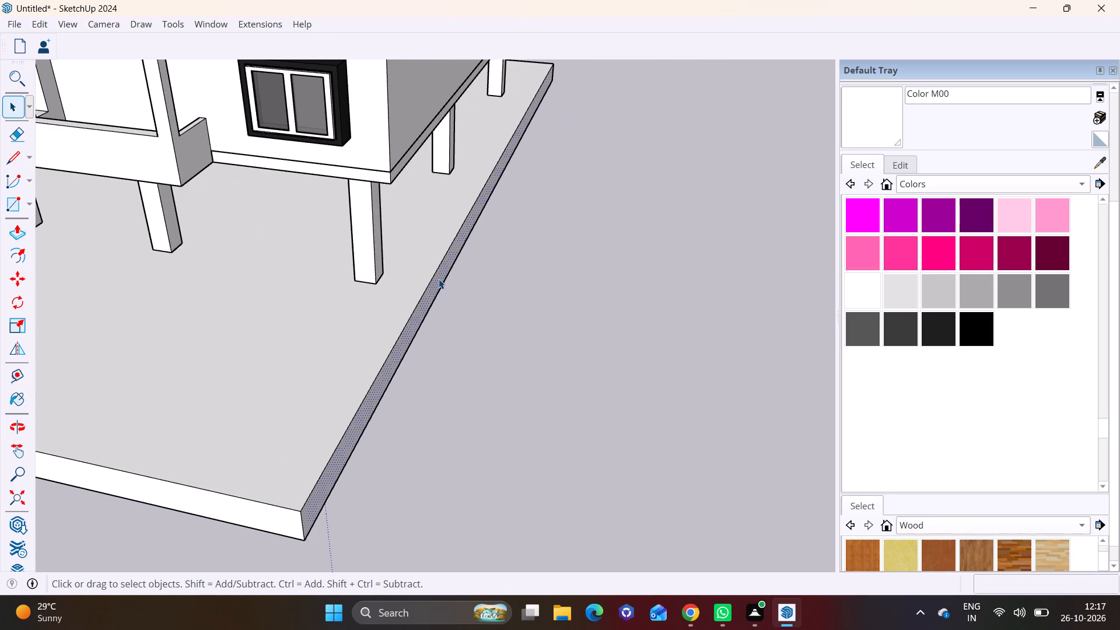
{"action": "left_click", "coordinate": [19, 225]}
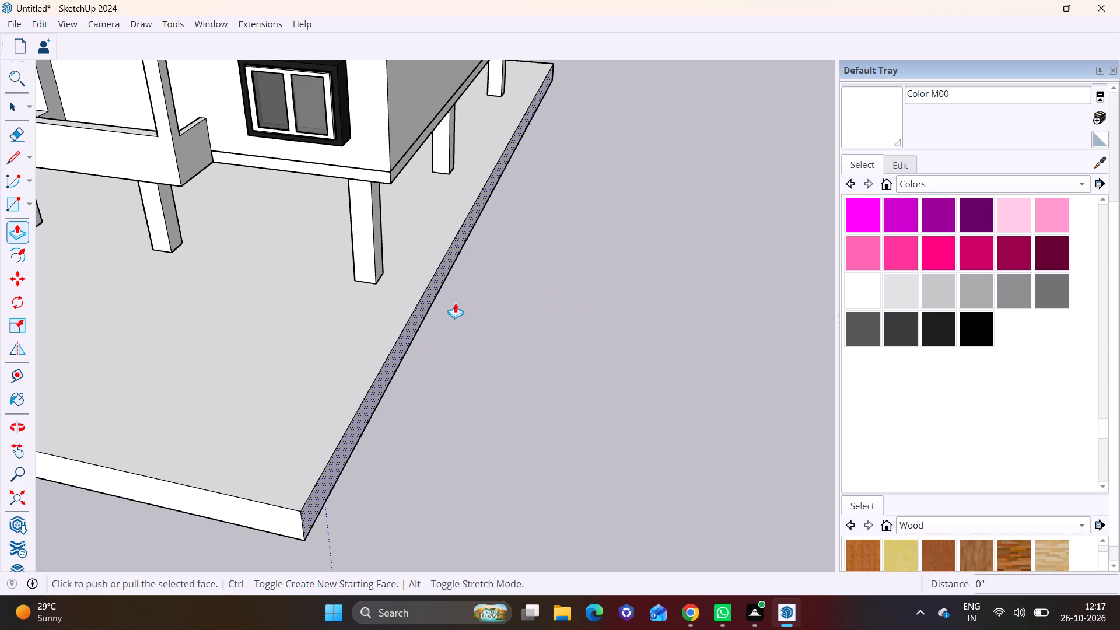
{"action": "left_click", "coordinate": [435, 284]}
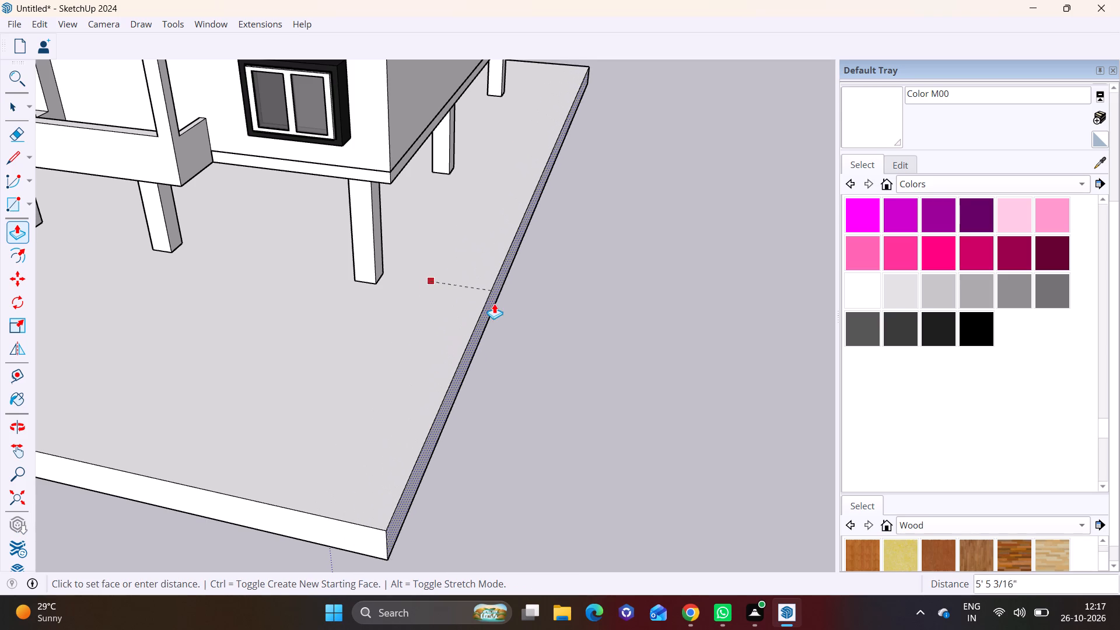
{"action": "left_click", "coordinate": [494, 303]}
Draw a narrow rectangle, about 93' 5" long, along the full rear edge of the slab's top surface.
{"action": "scroll", "coordinate": [495, 304], "scroll_direction": "down", "scroll_amount": 6}
{"action": "middle_click_drag", "start_coordinate": [496, 166], "coordinate": [498, 363], "text": "shift"}
{"action": "middle_click_drag", "start_coordinate": [552, 353], "coordinate": [587, 470]}
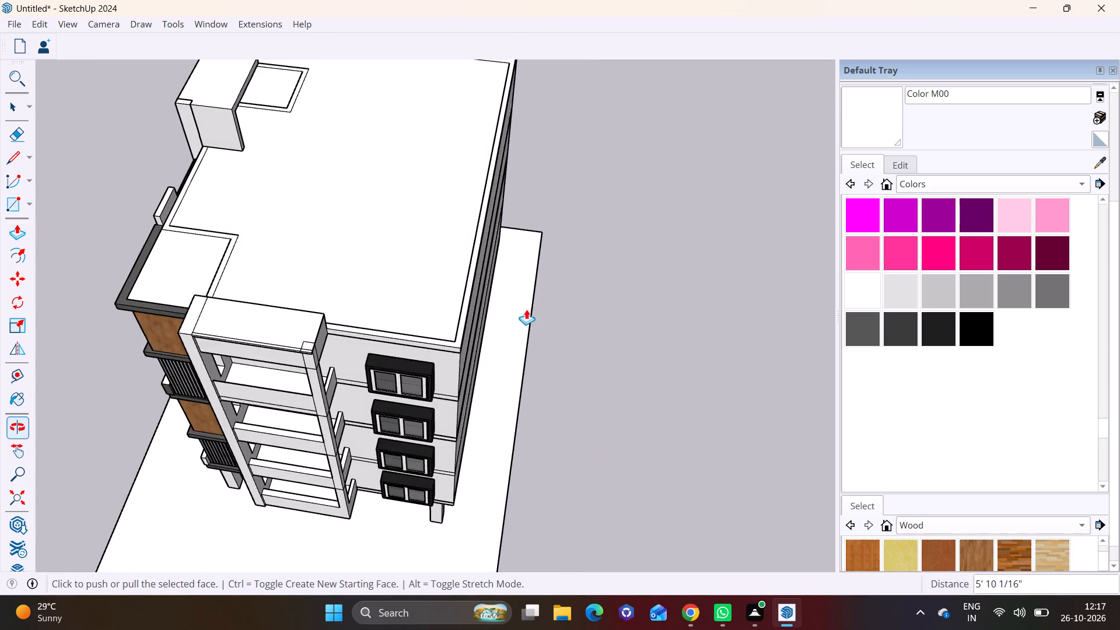
{"action": "scroll", "coordinate": [523, 290], "scroll_direction": "up", "scroll_amount": 8}
{"action": "left_click", "coordinate": [30, 202]}
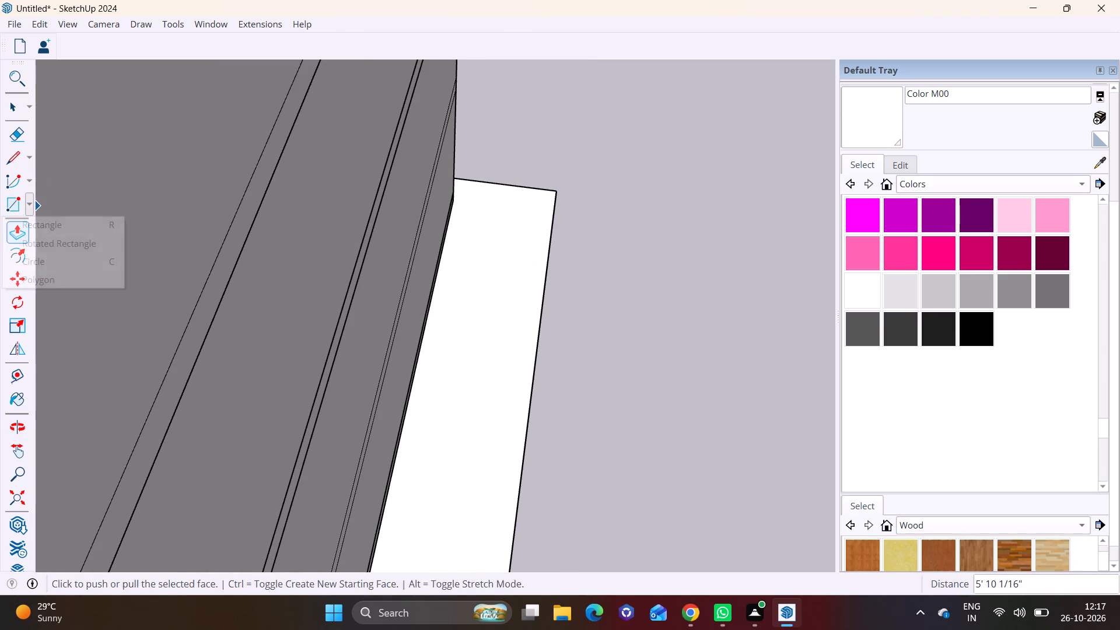
{"action": "left_click", "coordinate": [38, 220]}
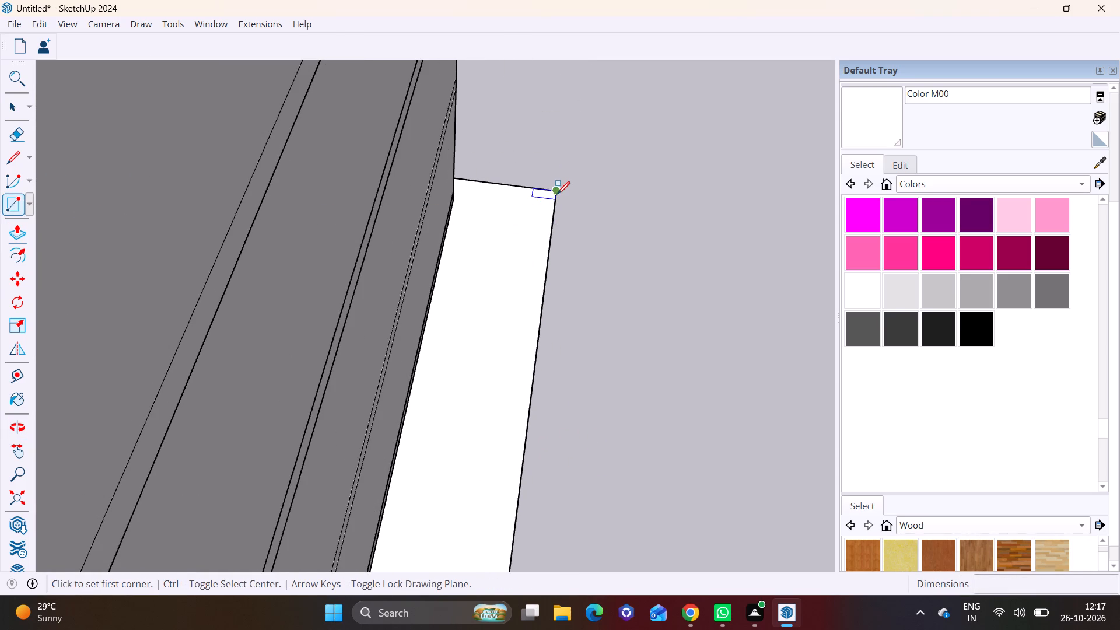
{"action": "left_click", "coordinate": [557, 194]}
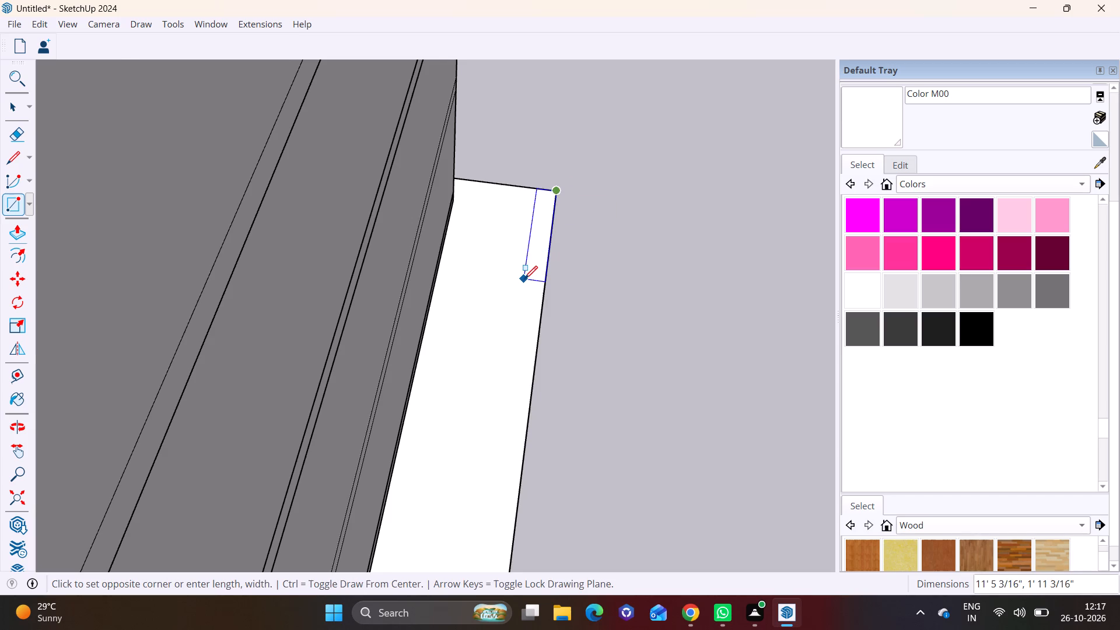
{"action": "scroll", "coordinate": [524, 280], "scroll_direction": "down", "scroll_amount": 7}
{"action": "middle_click_drag", "start_coordinate": [528, 324], "coordinate": [548, 171], "text": "shift"}
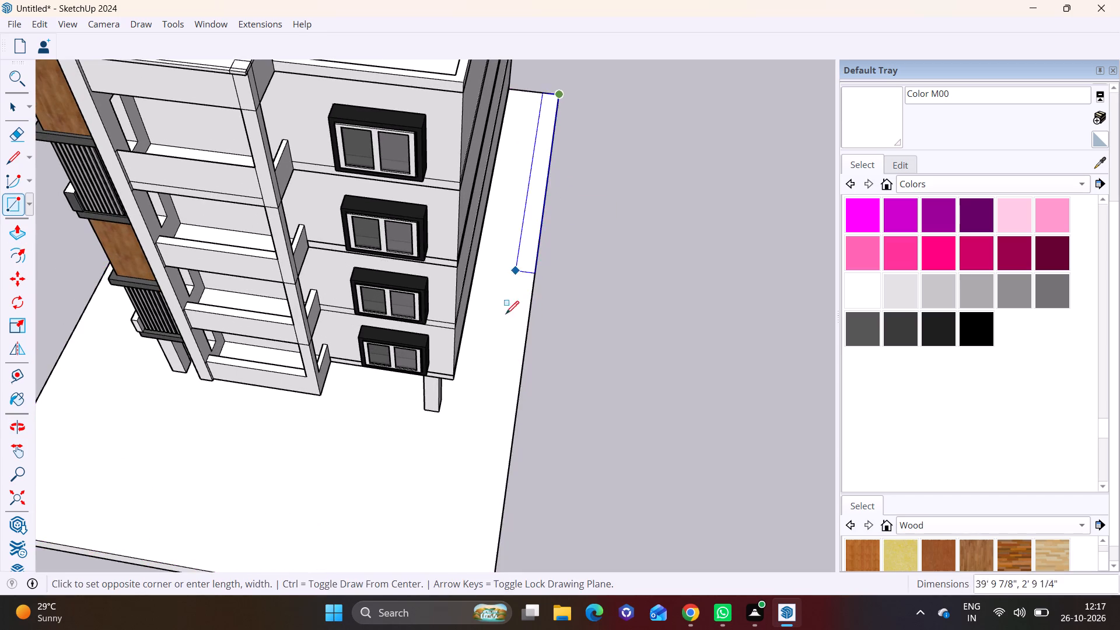
{"action": "middle_click_drag", "start_coordinate": [514, 411], "coordinate": [525, 206], "text": "shift"}
{"action": "scroll", "coordinate": [501, 348], "scroll_direction": "up", "scroll_amount": 6}
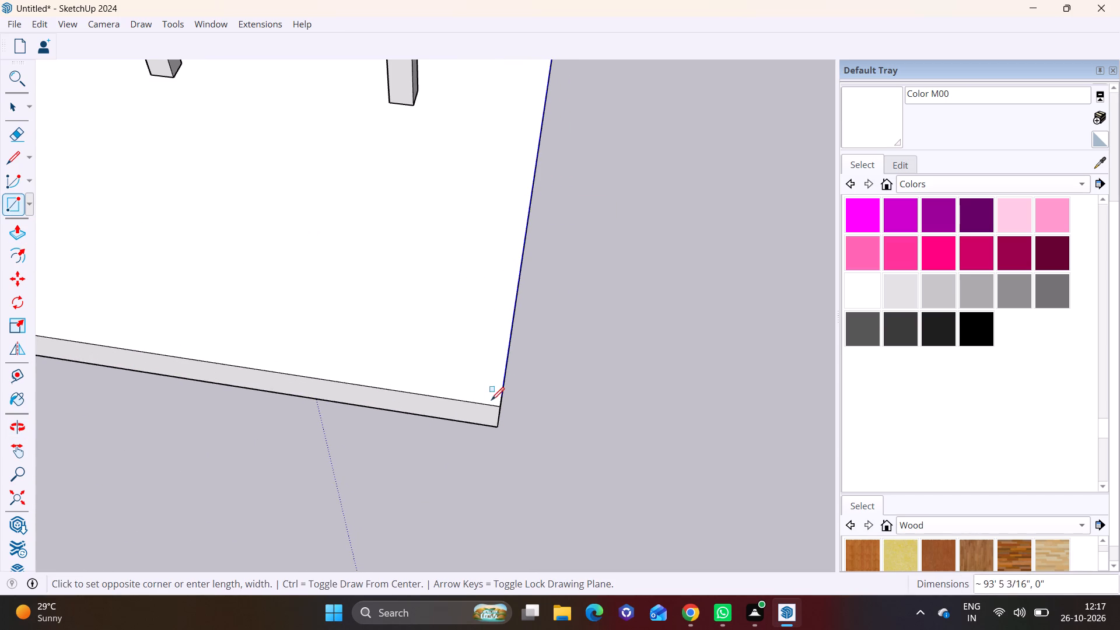
{"action": "left_click", "coordinate": [478, 406]}
{"action": "key", "text": "space"}
Push/Pull the narrow rear strip up about 5' 4" to form a boundary wall.
{"action": "left_click", "coordinate": [503, 362]}
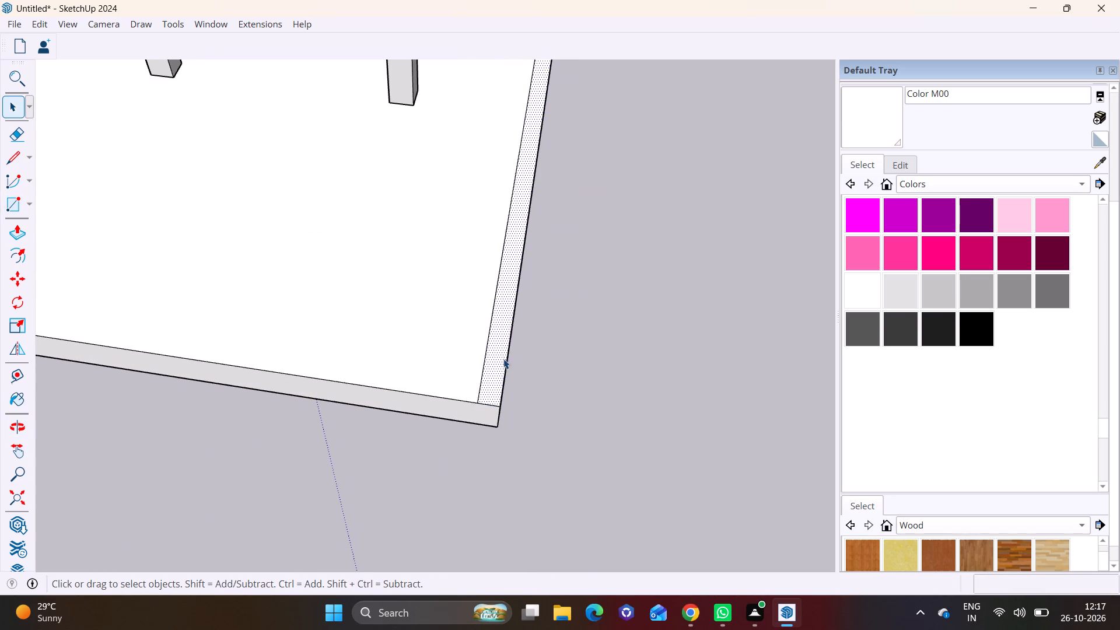
{"action": "left_click", "coordinate": [18, 230]}
{"action": "left_click", "coordinate": [513, 265]}
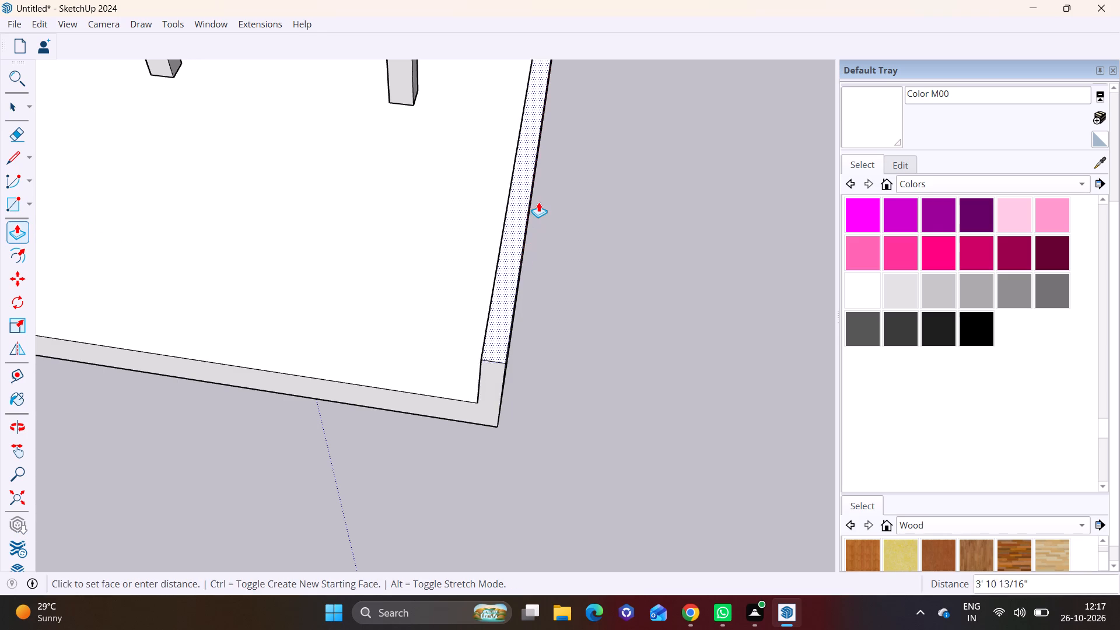
{"action": "scroll", "coordinate": [538, 202], "scroll_direction": "down", "scroll_amount": 8}
{"action": "middle_click_drag", "start_coordinate": [544, 146], "coordinate": [509, 318], "text": "shift"}
{"action": "middle_click_drag", "start_coordinate": [511, 310], "coordinate": [545, 123]}
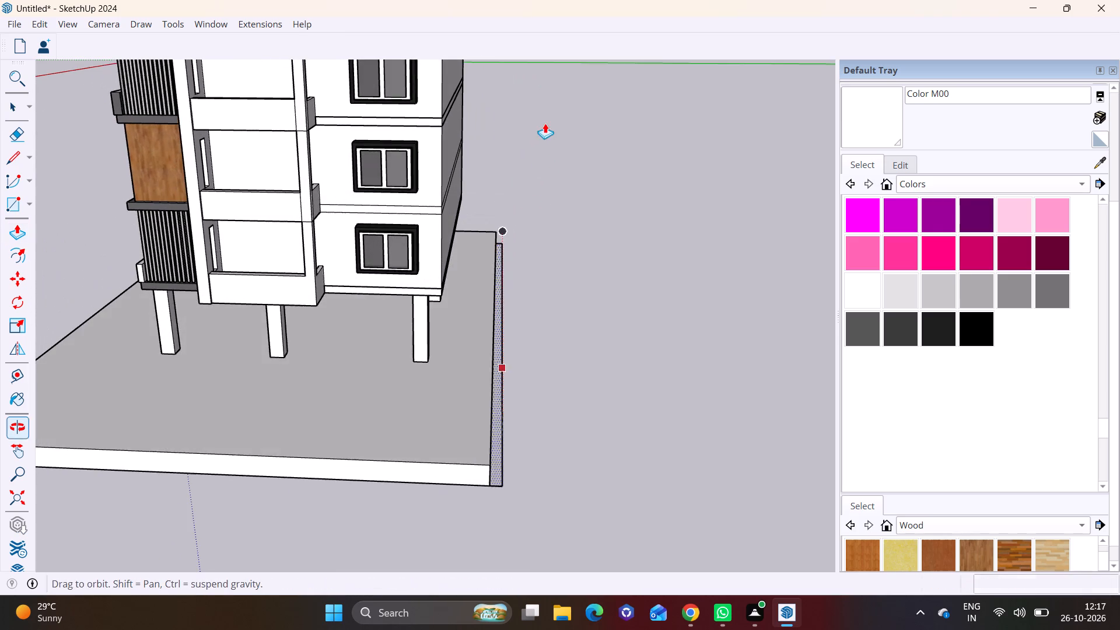
{"action": "middle_click_drag", "start_coordinate": [509, 355], "coordinate": [558, 229]}
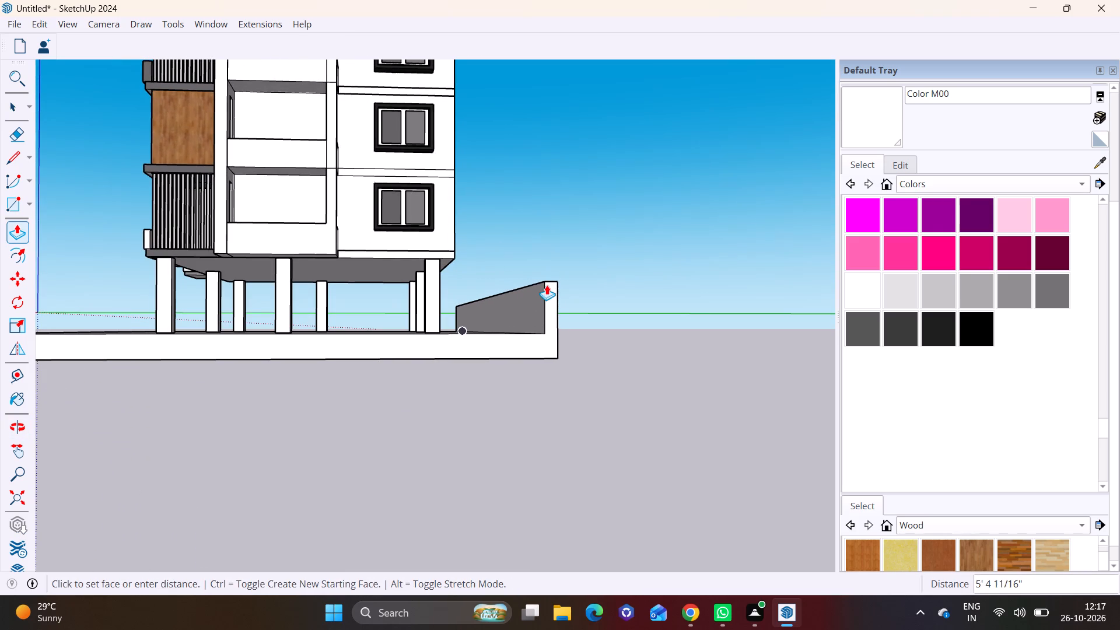
{"action": "left_click", "coordinate": [547, 285]}
{"action": "key", "text": "space"}
{"action": "left_click", "coordinate": [606, 351]}
Draw a vertical line on the rear wall's inner face near its plain-walled end, from the slab to the wall top.
{"action": "middle_click_drag", "start_coordinate": [478, 202], "coordinate": [379, 269]}
{"action": "scroll", "coordinate": [453, 228], "scroll_direction": "down", "scroll_amount": 1}
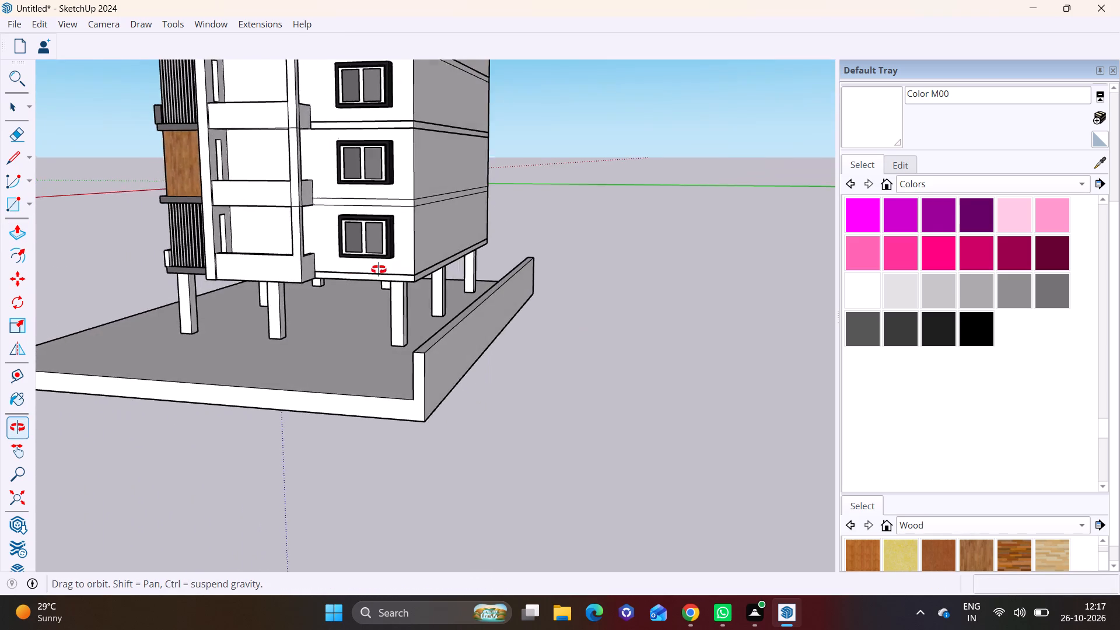
{"action": "middle_click_drag", "start_coordinate": [379, 269], "coordinate": [609, 242]}
{"action": "scroll", "coordinate": [548, 241], "scroll_direction": "down", "scroll_amount": 1}
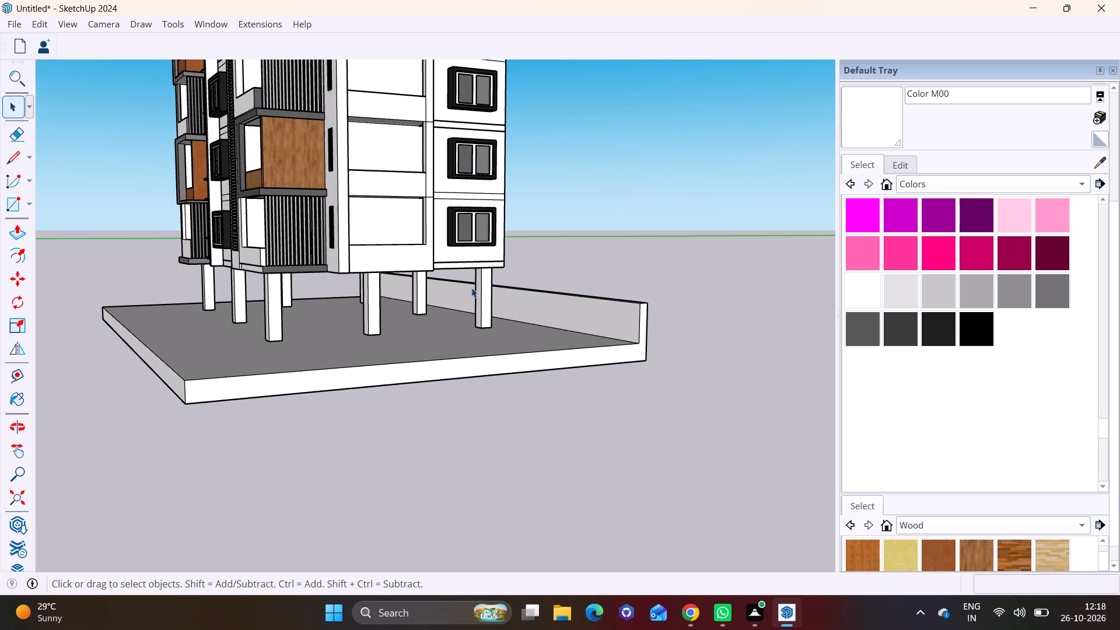
{"action": "middle_click_drag", "start_coordinate": [459, 309], "coordinate": [738, 289]}
{"action": "middle_click_drag", "start_coordinate": [435, 314], "coordinate": [605, 237]}
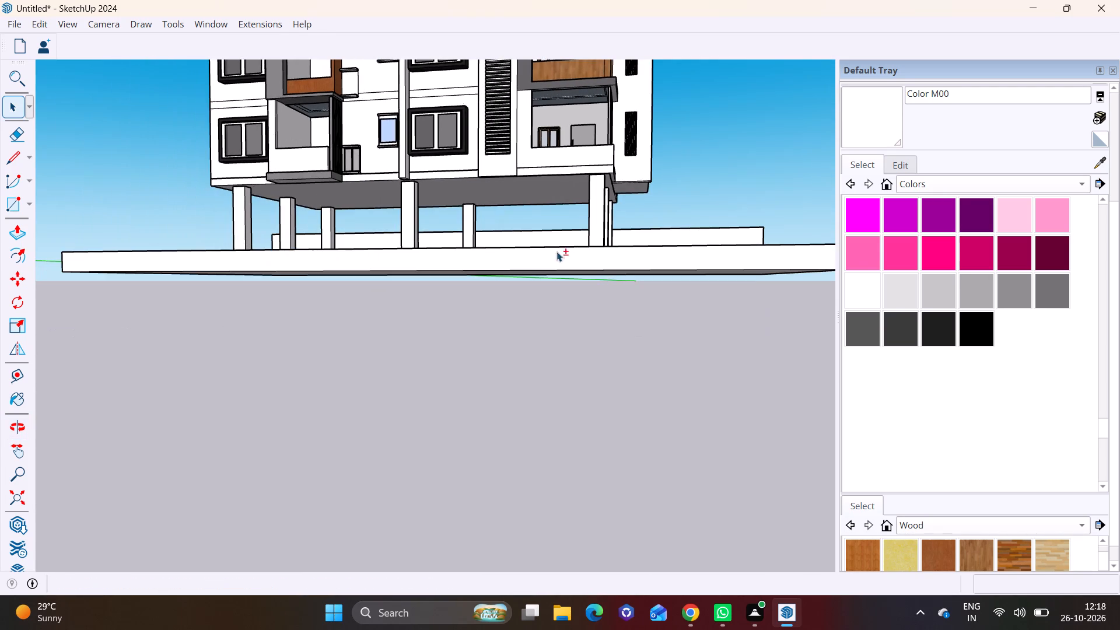
{"action": "middle_click_drag", "start_coordinate": [488, 278], "coordinate": [779, 387]}
{"action": "middle_click_drag", "start_coordinate": [180, 269], "coordinate": [397, 202], "text": "shift"}
{"action": "scroll", "coordinate": [271, 162], "scroll_direction": "up", "scroll_amount": 5}
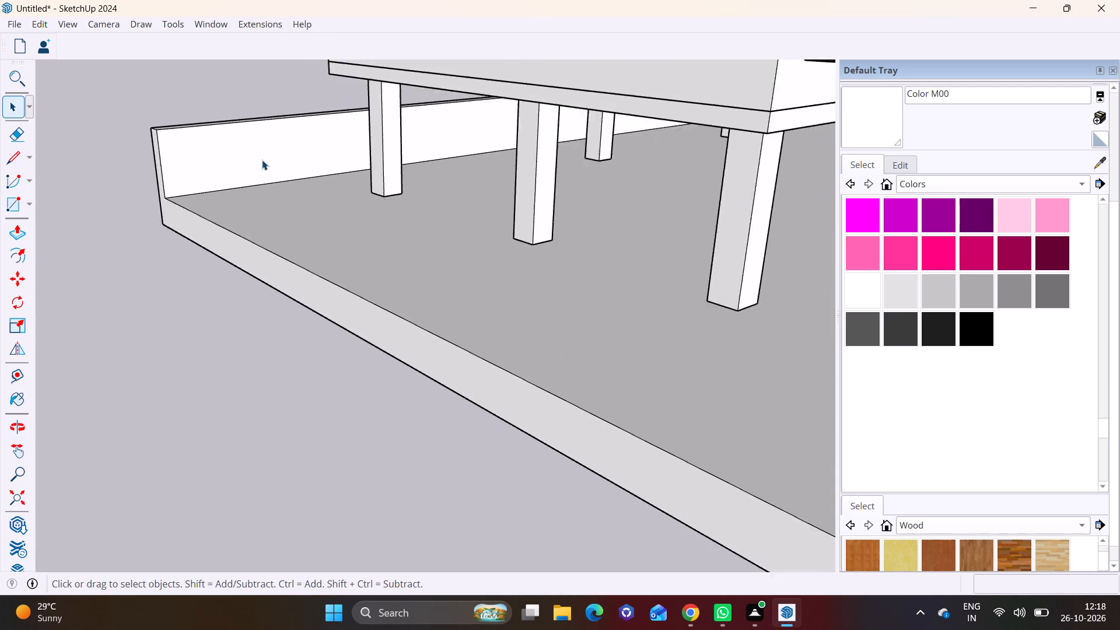
{"action": "scroll", "coordinate": [262, 160], "scroll_direction": "up", "scroll_amount": 2}
{"action": "left_click", "coordinate": [10, 159]}
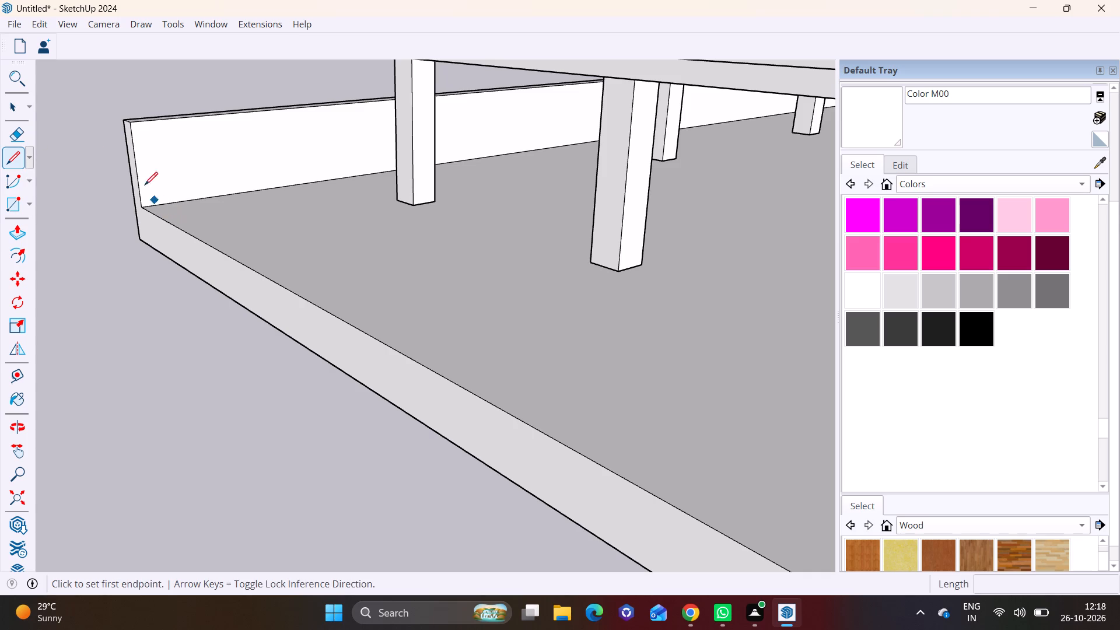
{"action": "scroll", "coordinate": [143, 173], "scroll_direction": "up", "scroll_amount": 7}
{"action": "left_click", "coordinate": [161, 239]}
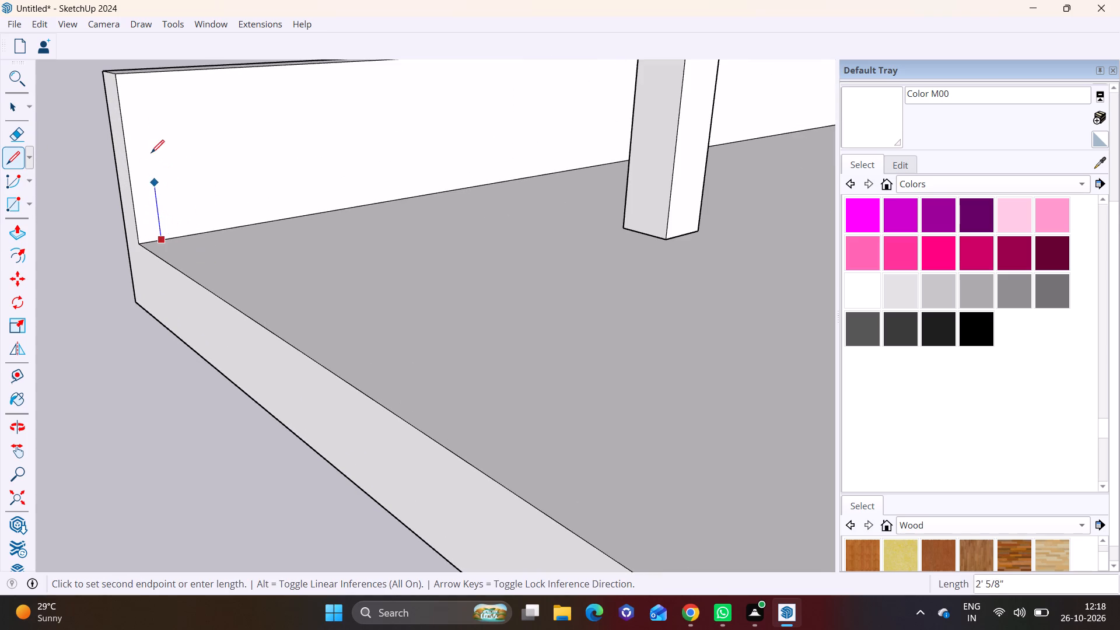
{"action": "left_click", "coordinate": [143, 74]}
Push/Pull the narrow end strip of the rear wall about 62' 3" along the slab's short side to the front corner.
{"action": "left_click", "coordinate": [12, 104]}
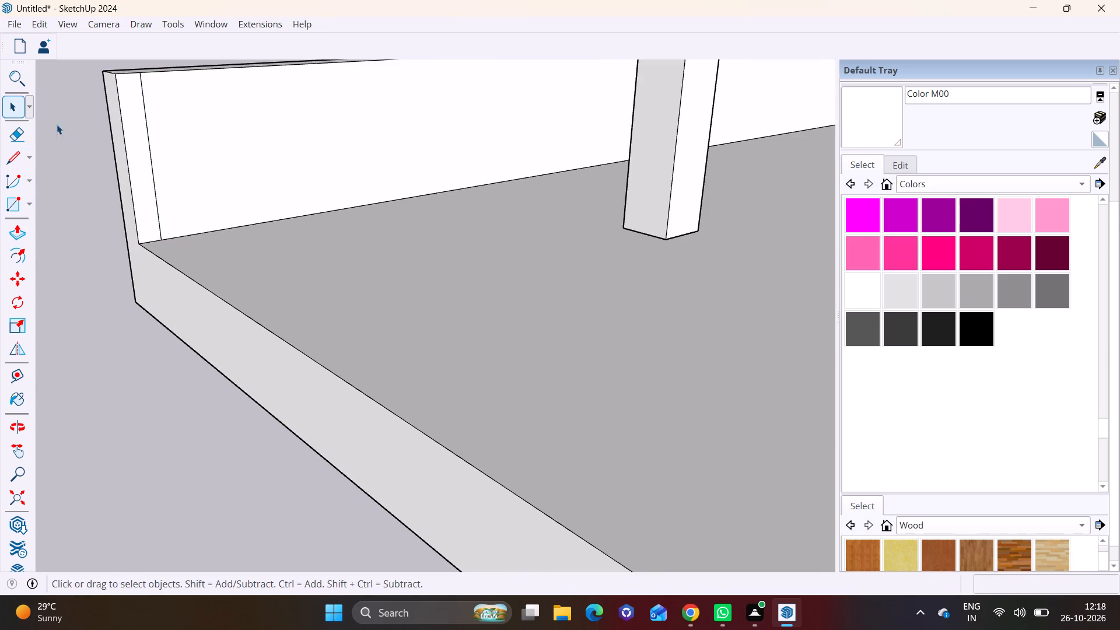
{"action": "left_click", "coordinate": [137, 139]}
{"action": "left_click", "coordinate": [15, 225]}
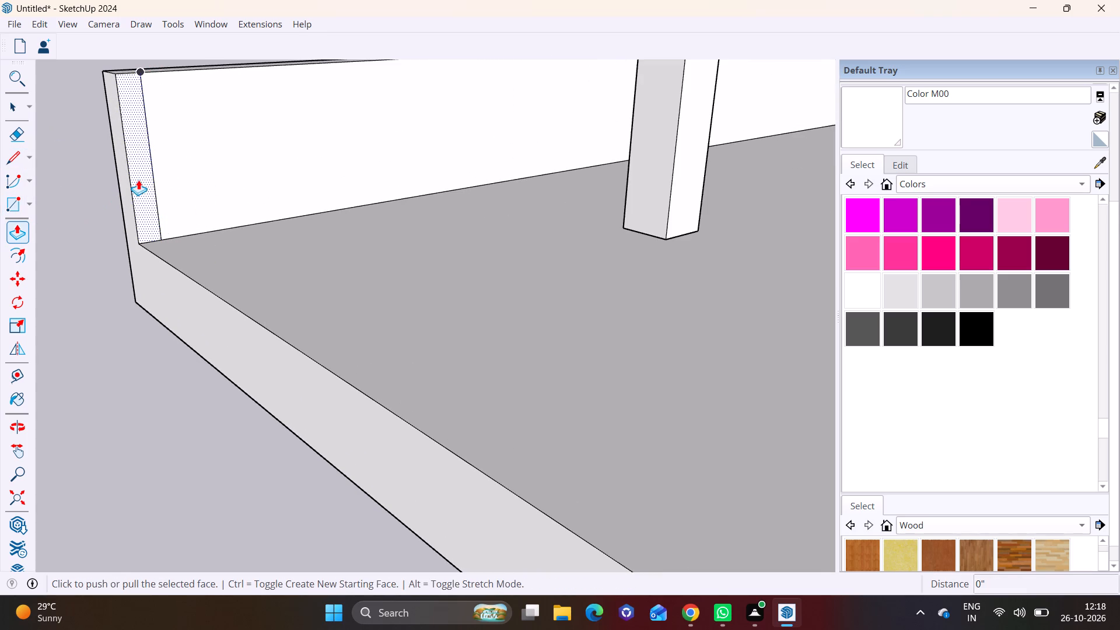
{"action": "left_click", "coordinate": [138, 180]}
{"action": "scroll", "coordinate": [286, 238], "scroll_direction": "down", "scroll_amount": 10}
{"action": "middle_click_drag", "start_coordinate": [334, 289], "coordinate": [231, 100]}
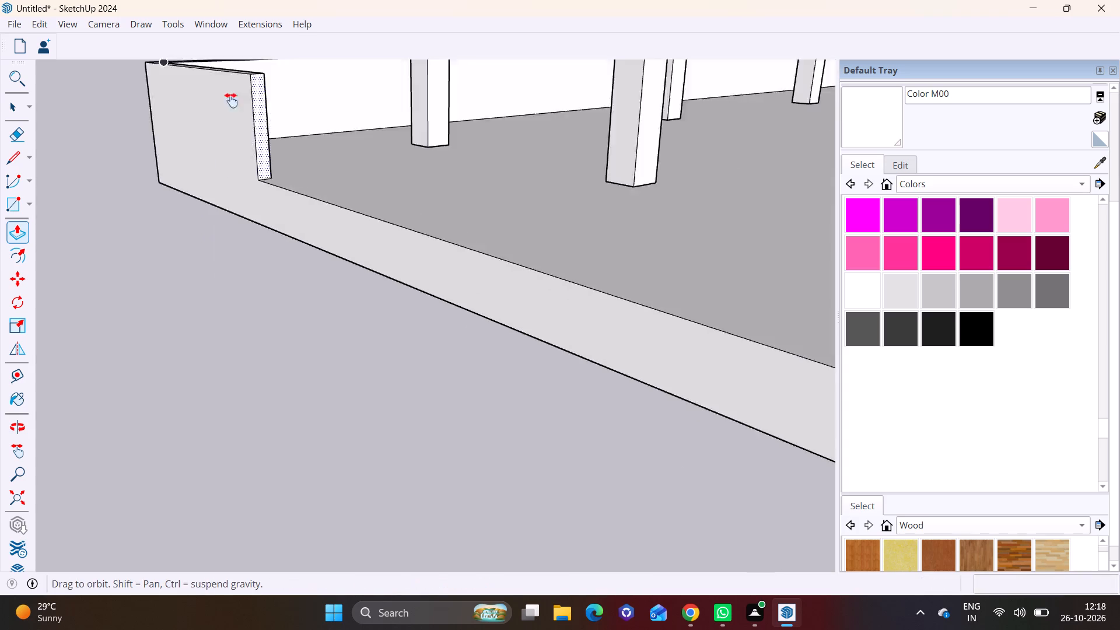
{"action": "middle_click_drag", "start_coordinate": [231, 100], "coordinate": [222, 79]}
{"action": "scroll", "coordinate": [576, 251], "scroll_direction": "down", "scroll_amount": 6}
{"action": "middle_click_drag", "start_coordinate": [641, 288], "coordinate": [251, 168], "text": "shift"}
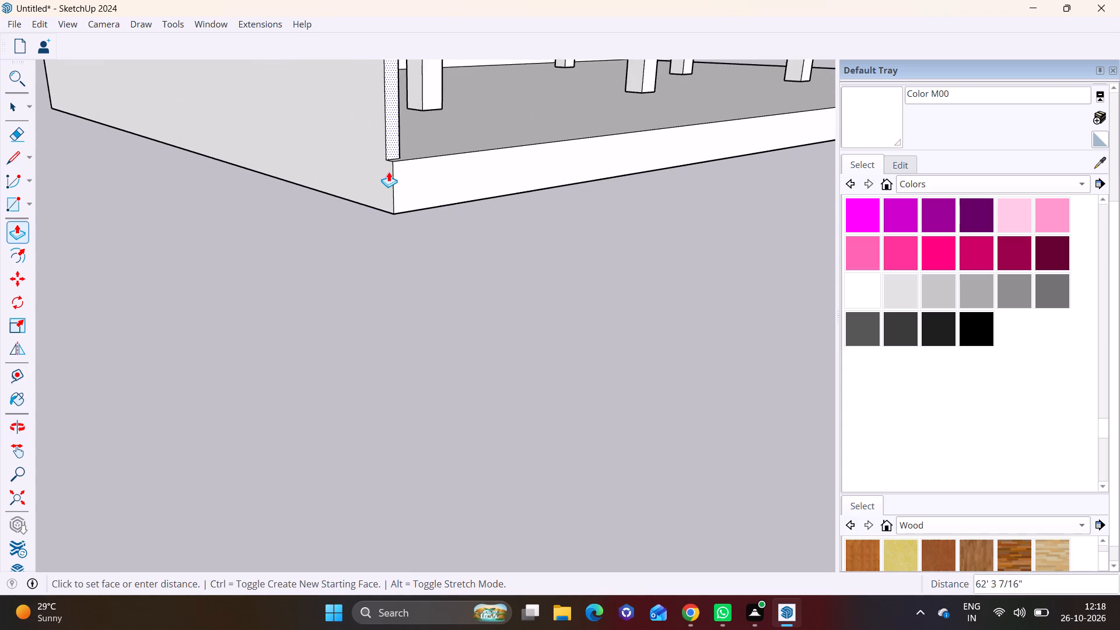
{"action": "left_click", "coordinate": [393, 181]}
Thicken the short side boundary wall by pulling its inner face inward about 7 13/16".
{"action": "scroll", "coordinate": [418, 175], "scroll_direction": "down", "scroll_amount": 6}
{"action": "middle_click_drag", "start_coordinate": [404, 196], "coordinate": [192, 188]}
{"action": "scroll", "coordinate": [423, 150], "scroll_direction": "down", "scroll_amount": 2}
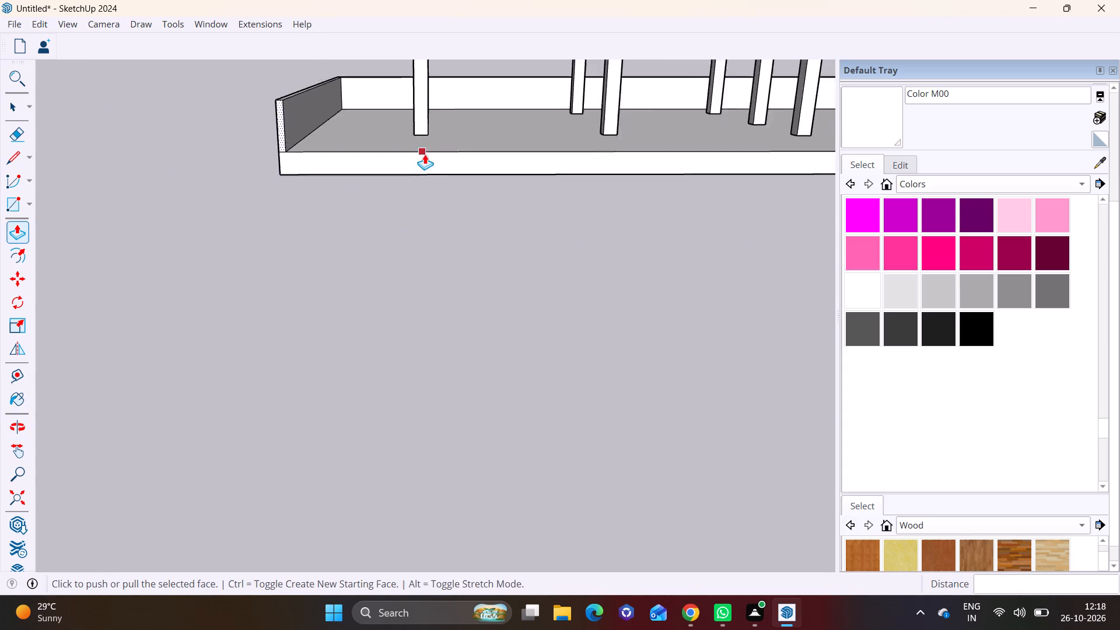
{"action": "scroll", "coordinate": [425, 154], "scroll_direction": "down", "scroll_amount": 4}
{"action": "scroll", "coordinate": [349, 98], "scroll_direction": "up", "scroll_amount": 10}
{"action": "key", "text": "space"}
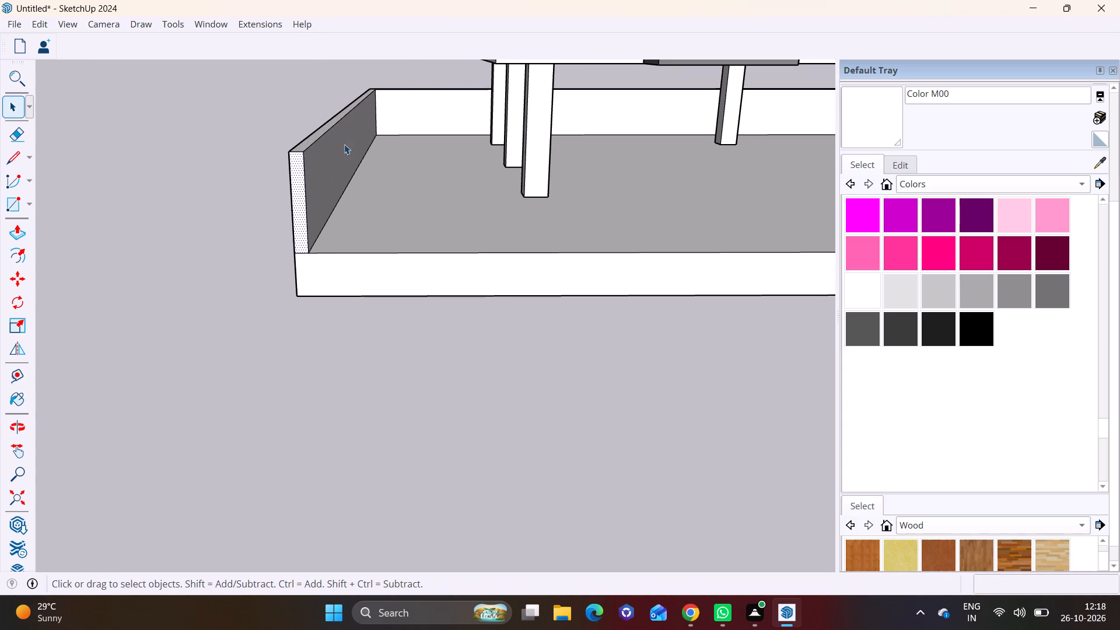
{"action": "left_click", "coordinate": [344, 144]}
{"action": "left_click", "coordinate": [17, 223]}
{"action": "left_click", "coordinate": [336, 162]}
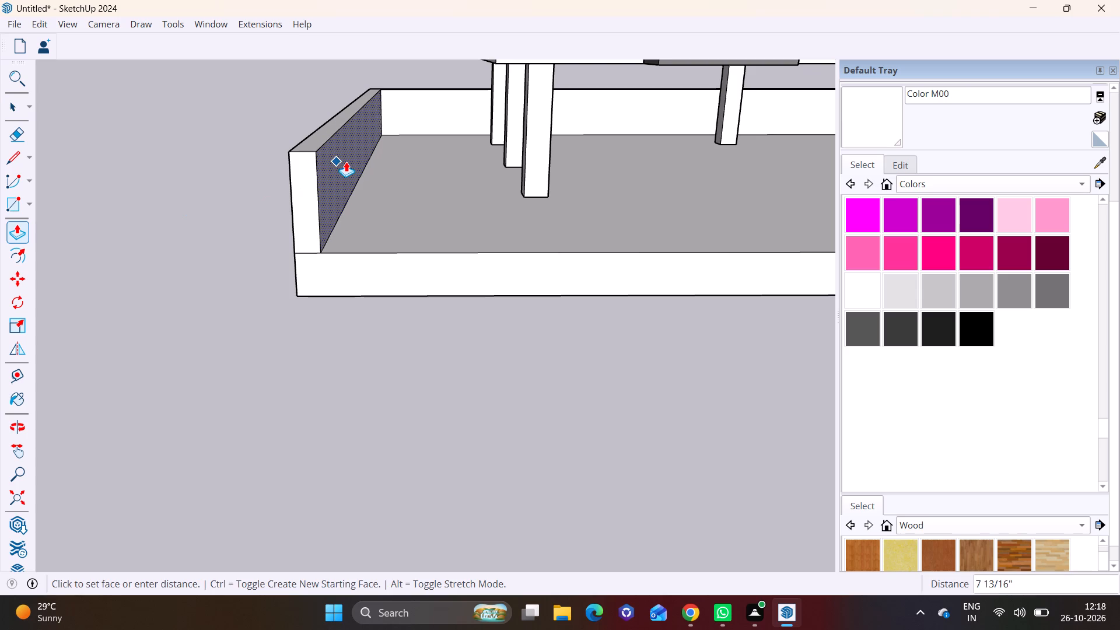
{"action": "left_click", "coordinate": [348, 162]}
{"action": "key", "text": "space"}
{"action": "left_click", "coordinate": [201, 165]}
{"action": "scroll", "coordinate": [480, 141], "scroll_direction": "down", "scroll_amount": 3}
{"action": "middle_click_drag", "start_coordinate": [473, 180], "coordinate": [430, 307]}
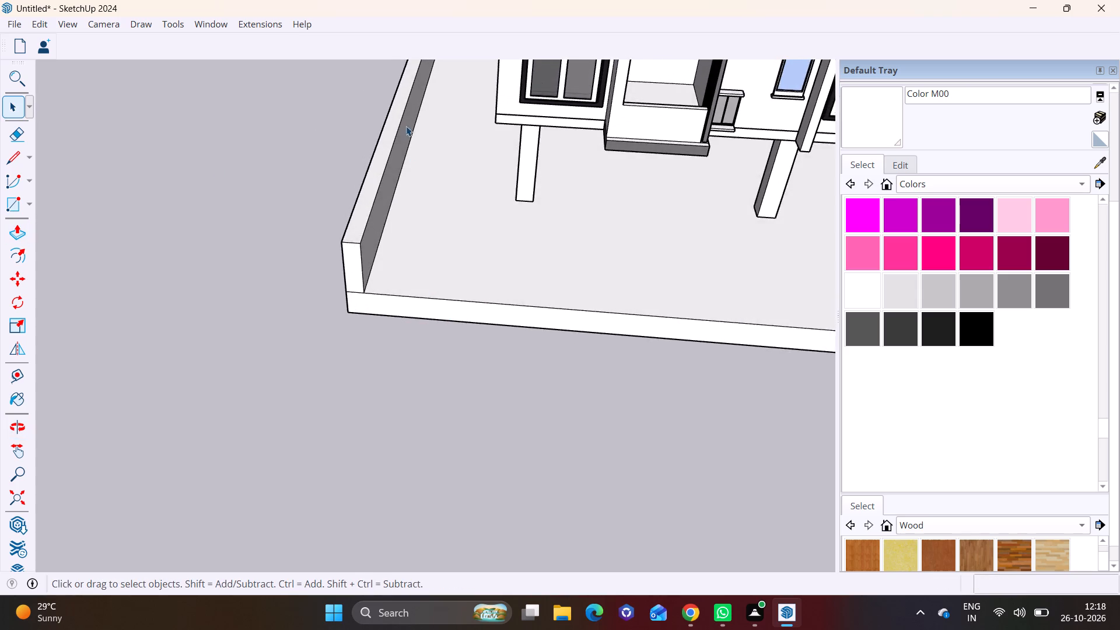
Thicken the rear boundary wall by pulling its inner face slightly inward over the slab.
{"action": "scroll", "coordinate": [406, 120], "scroll_direction": "down", "scroll_amount": 7}
{"action": "middle_click_drag", "start_coordinate": [415, 72], "coordinate": [221, 247], "text": "shift"}
{"action": "scroll", "coordinate": [679, 210], "scroll_direction": "up", "scroll_amount": 7}
{"action": "middle_click_drag", "start_coordinate": [600, 275], "coordinate": [544, 327]}
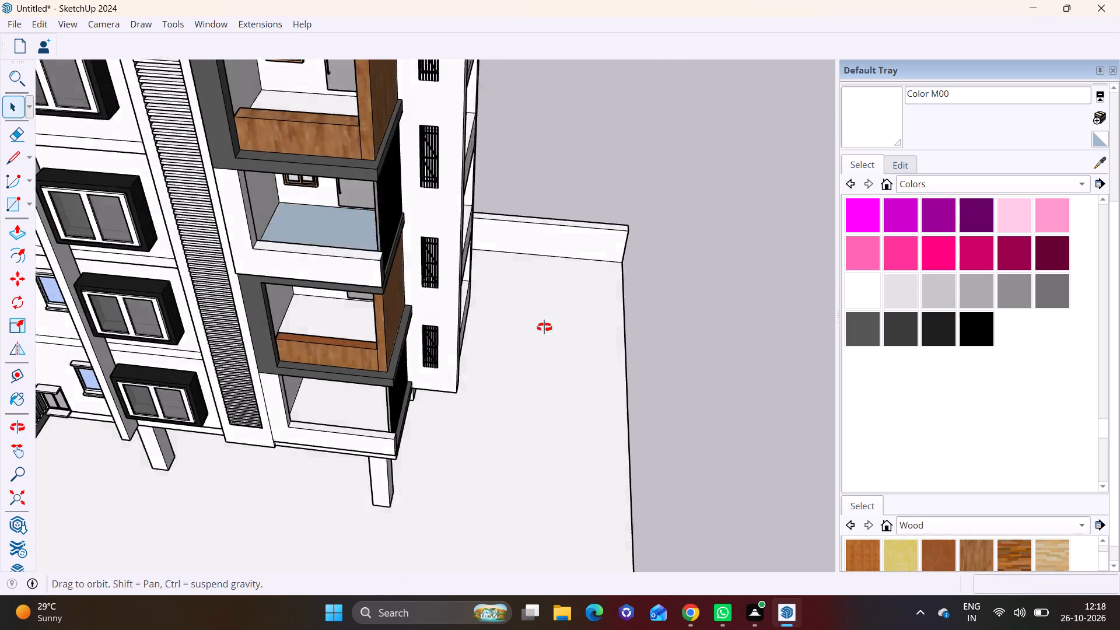
{"action": "middle_click_drag", "start_coordinate": [544, 327], "coordinate": [427, 352]}
{"action": "scroll", "coordinate": [731, 267], "scroll_direction": "up", "scroll_amount": 4}
{"action": "left_click", "coordinate": [690, 256]}
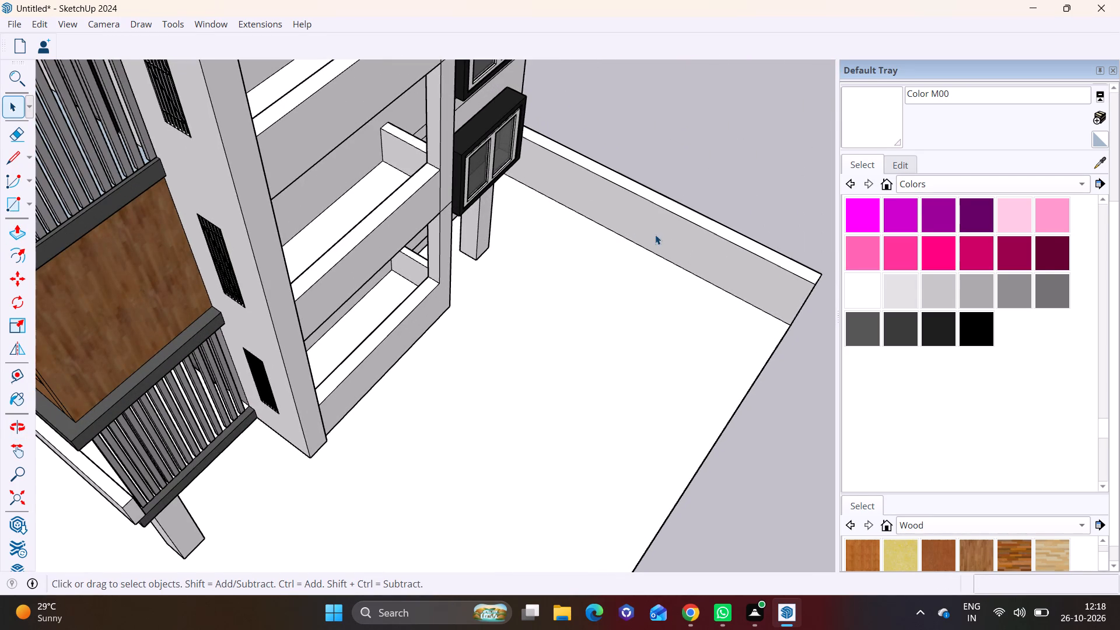
{"action": "left_click", "coordinate": [655, 235]}
{"action": "left_click", "coordinate": [11, 224]}
{"action": "left_click", "coordinate": [655, 242]}
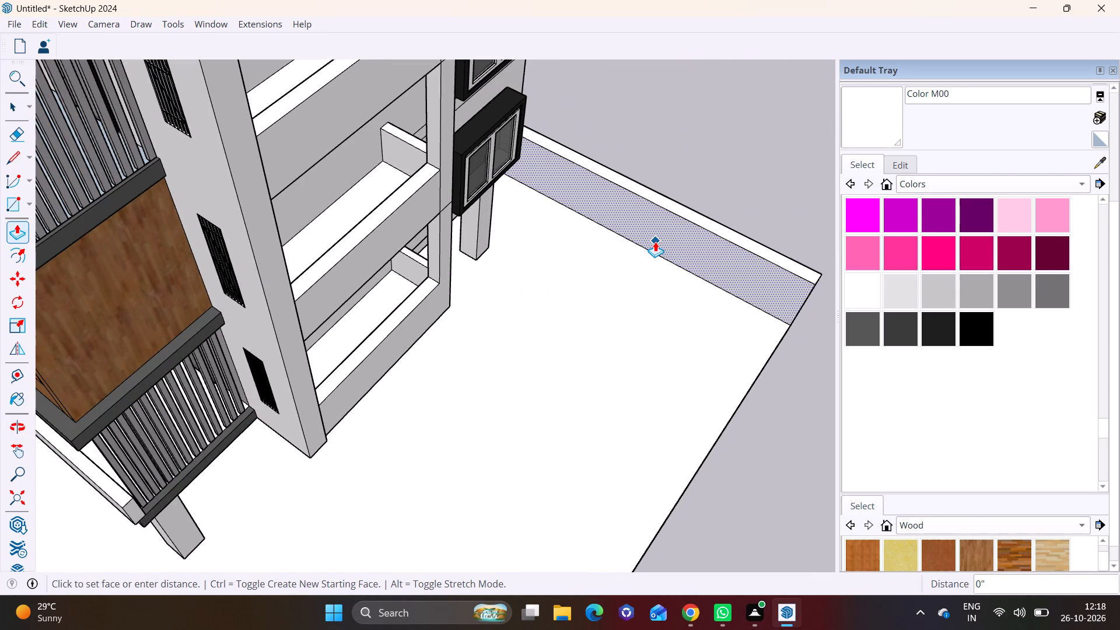
{"action": "left_click", "coordinate": [653, 247]}
{"action": "key", "text": "space"}
{"action": "left_click", "coordinate": [764, 416]}
Push the slab's open short side face, including the rear wall's end, inward toward the building about 5' 7 7/16".
{"action": "scroll", "coordinate": [512, 364], "scroll_direction": "down", "scroll_amount": 2}
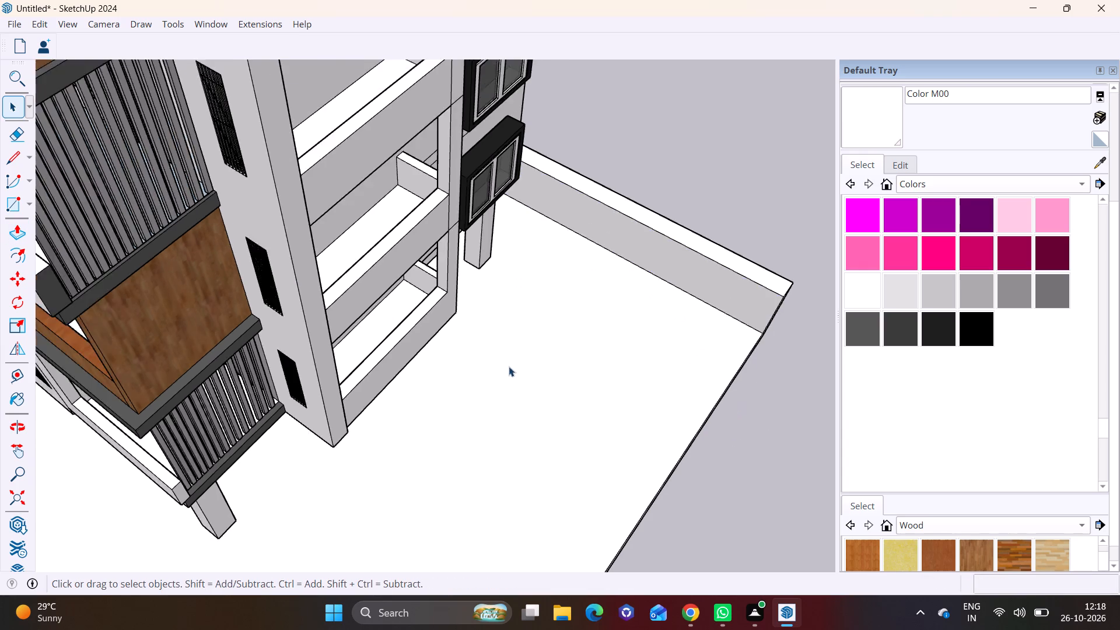
{"action": "scroll", "coordinate": [509, 366], "scroll_direction": "down", "scroll_amount": 6}
{"action": "middle_click_drag", "start_coordinate": [439, 307], "coordinate": [485, 89], "text": "shift"}
{"action": "middle_click_drag", "start_coordinate": [522, 178], "coordinate": [544, 118]}
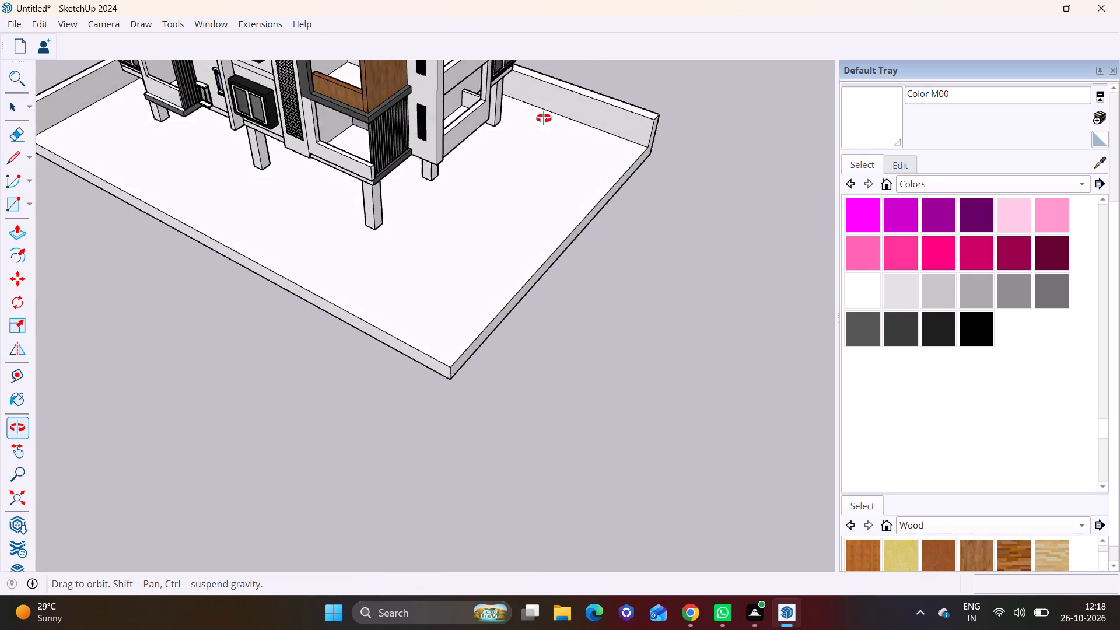
{"action": "middle_click_drag", "start_coordinate": [544, 118], "coordinate": [544, 116]}
{"action": "scroll", "coordinate": [410, 225], "scroll_direction": "down", "scroll_amount": 2}
{"action": "middle_click_drag", "start_coordinate": [412, 224], "coordinate": [538, 141]}
{"action": "middle_click_drag", "start_coordinate": [402, 209], "coordinate": [371, 285]}
{"action": "middle_click_drag", "start_coordinate": [373, 282], "coordinate": [287, 257]}
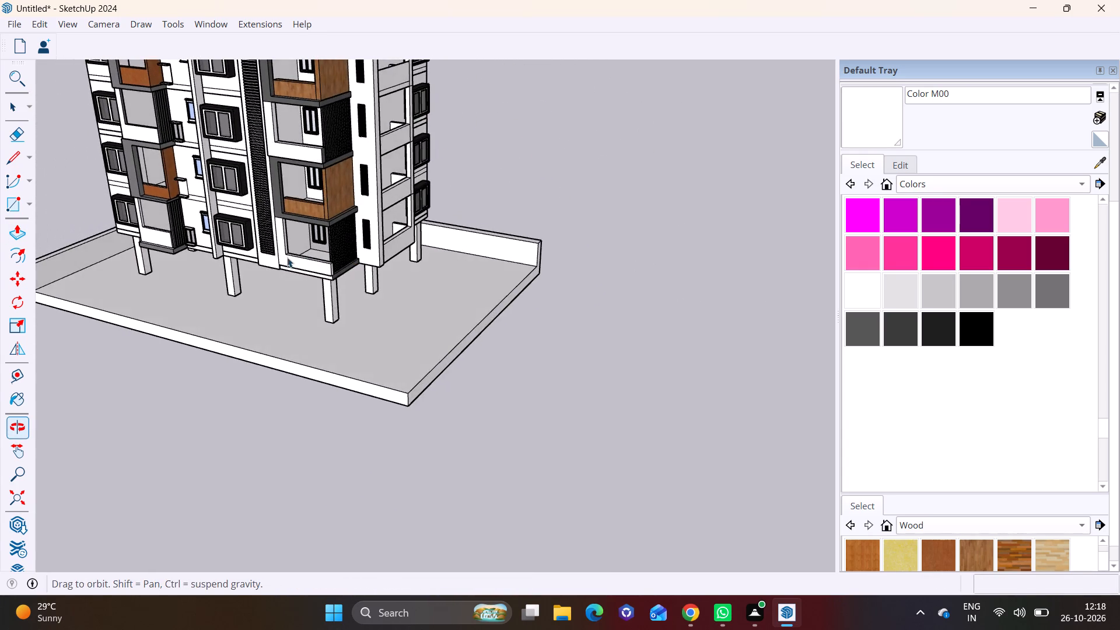
{"action": "middle_click_drag", "start_coordinate": [287, 257], "coordinate": [289, 264]}
{"action": "scroll", "coordinate": [407, 237], "scroll_direction": "up", "scroll_amount": 6}
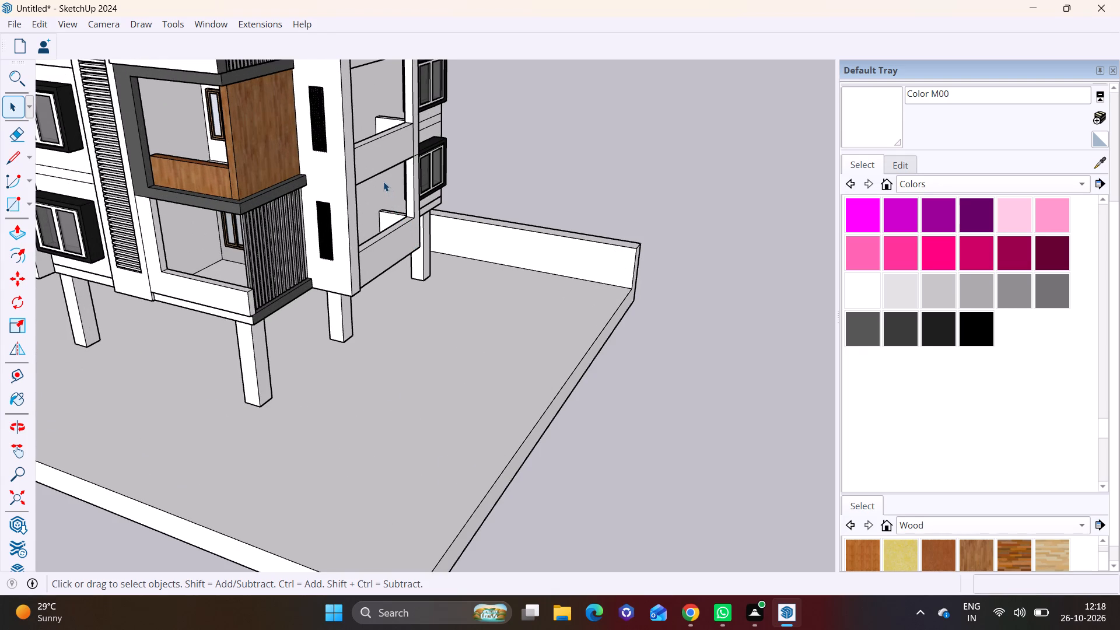
{"action": "scroll", "coordinate": [383, 177], "scroll_direction": "down", "scroll_amount": 3}
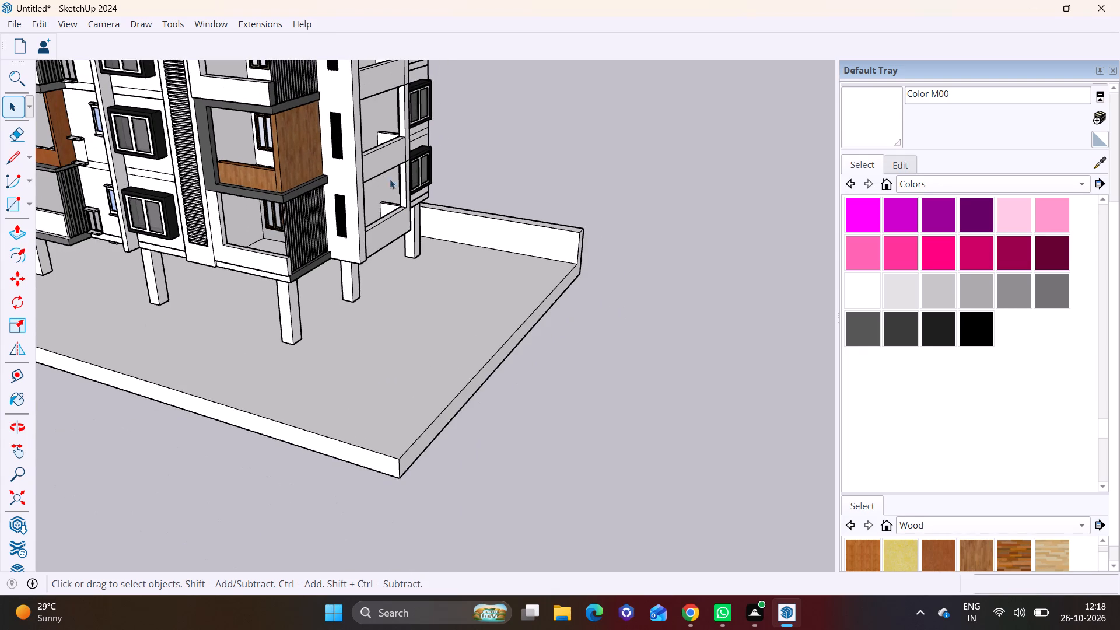
{"action": "middle_click_drag", "start_coordinate": [411, 183], "coordinate": [322, 96]}
{"action": "scroll", "coordinate": [450, 353], "scroll_direction": "up", "scroll_amount": 2}
{"action": "left_click", "coordinate": [457, 368]}
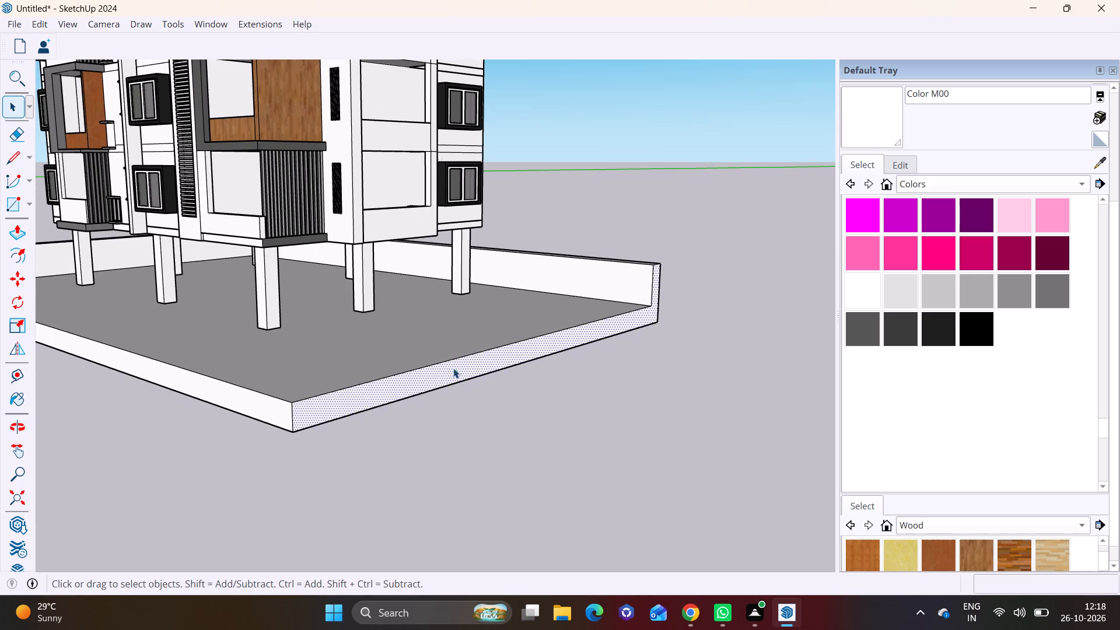
{"action": "left_click", "coordinate": [10, 229]}
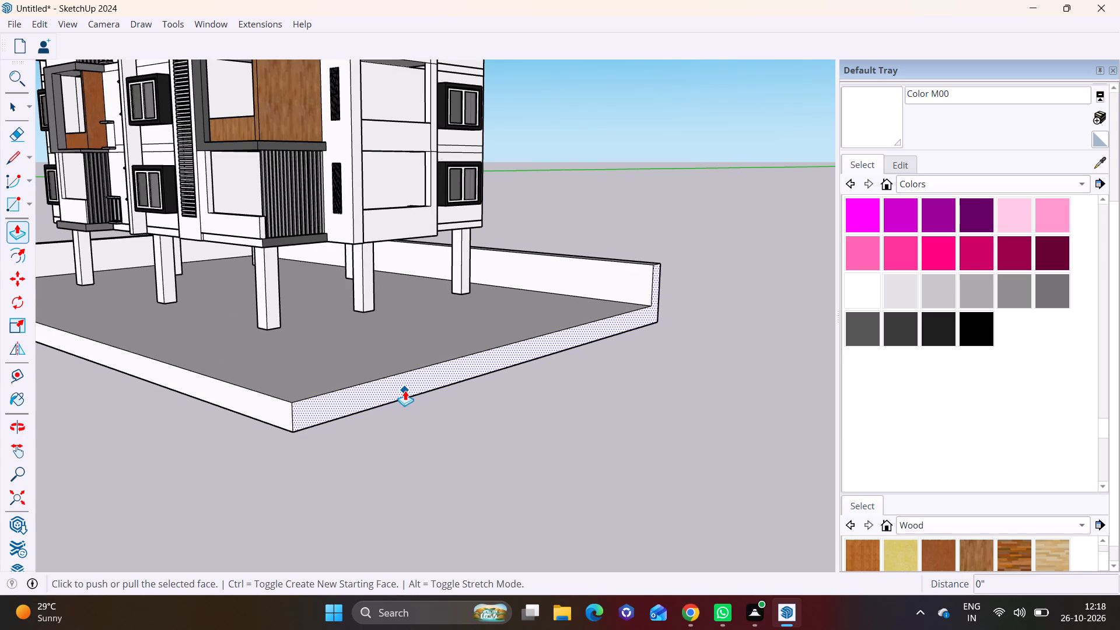
{"action": "left_click", "coordinate": [405, 390]}
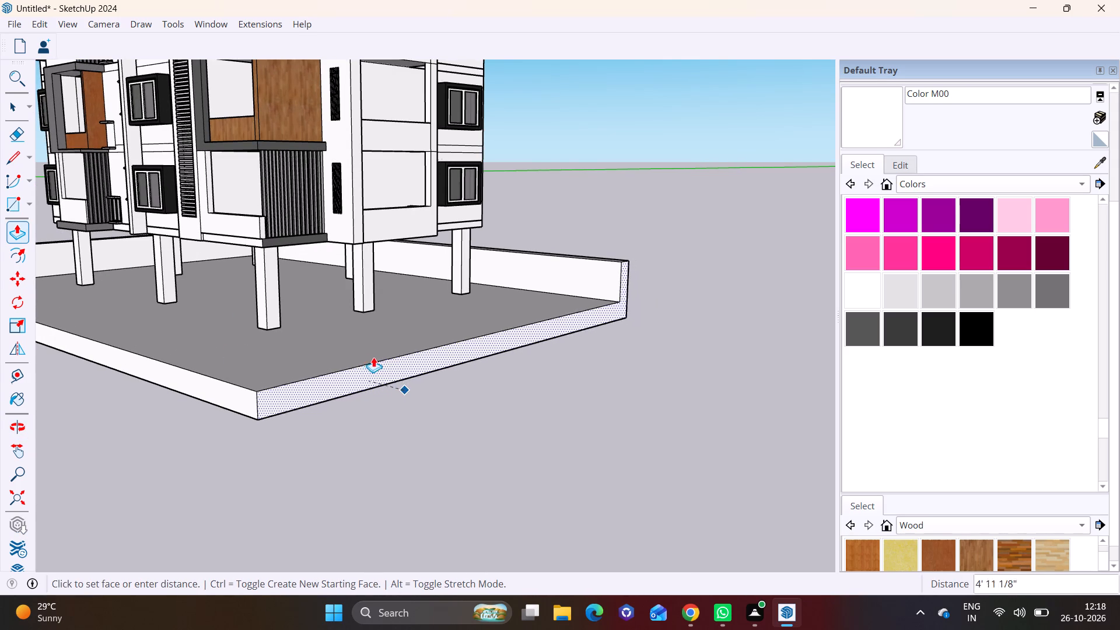
{"action": "left_click", "coordinate": [370, 355]}
{"action": "middle_click_drag", "start_coordinate": [561, 380], "coordinate": [470, 373]}
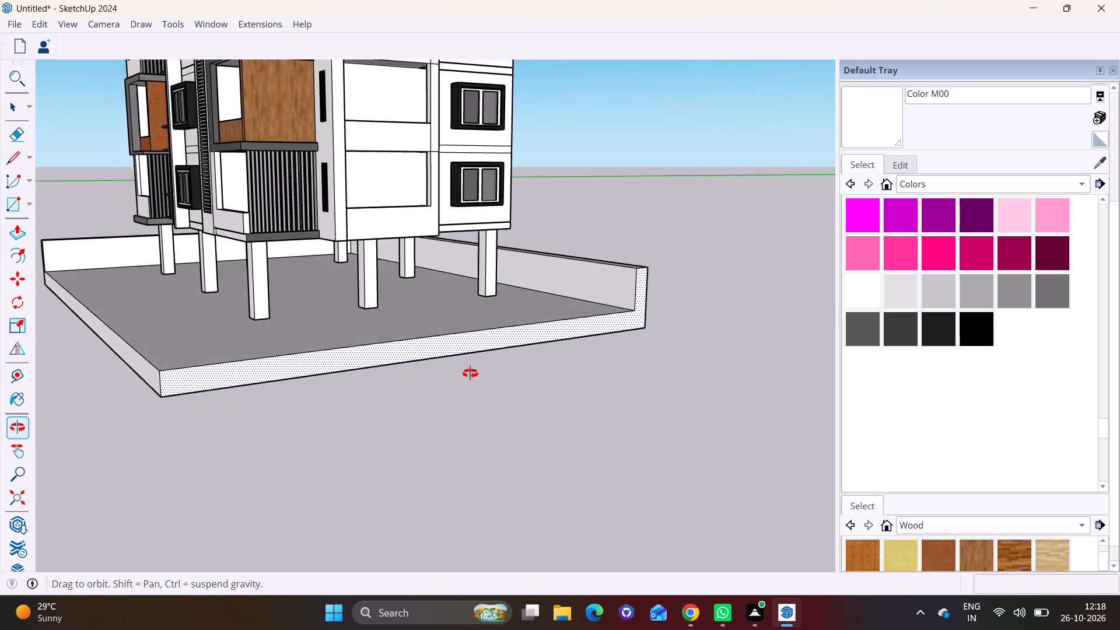
{"action": "middle_click_drag", "start_coordinate": [470, 373], "coordinate": [471, 355]}
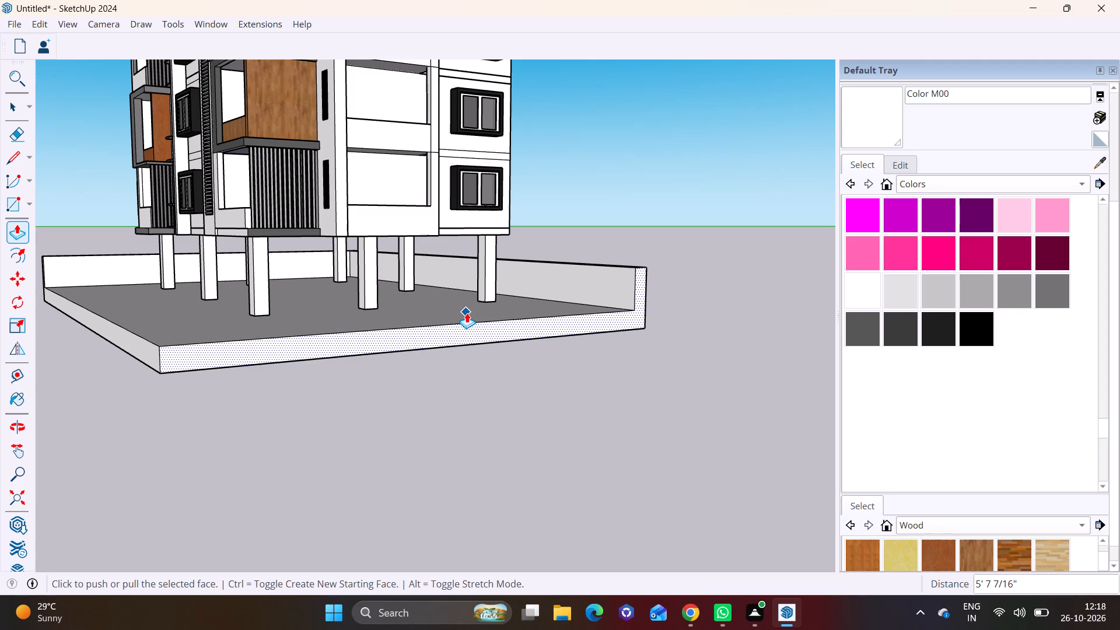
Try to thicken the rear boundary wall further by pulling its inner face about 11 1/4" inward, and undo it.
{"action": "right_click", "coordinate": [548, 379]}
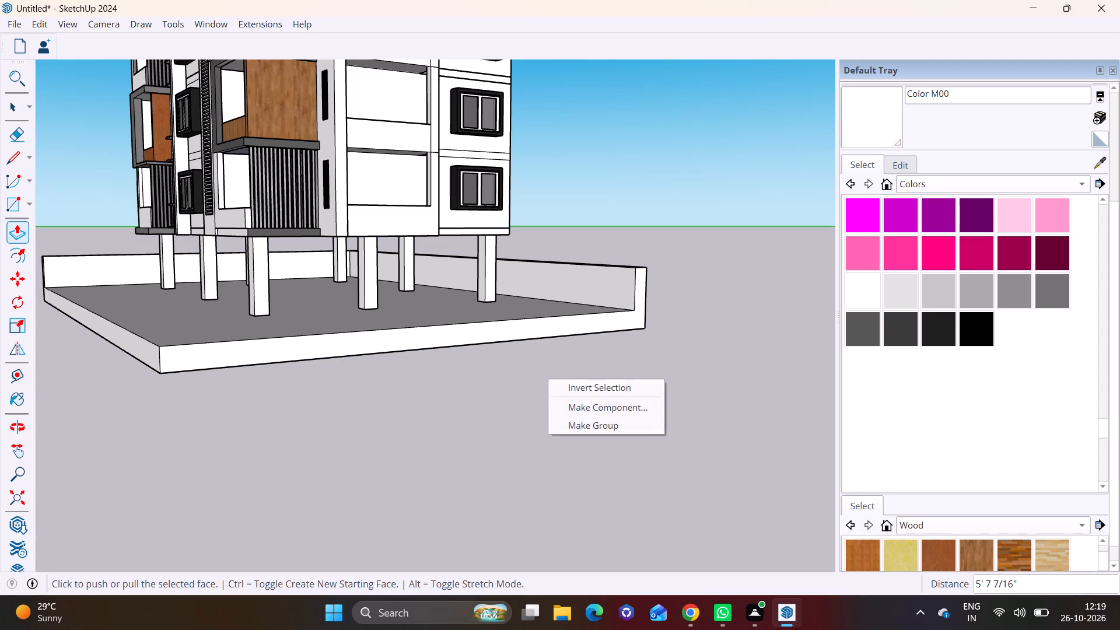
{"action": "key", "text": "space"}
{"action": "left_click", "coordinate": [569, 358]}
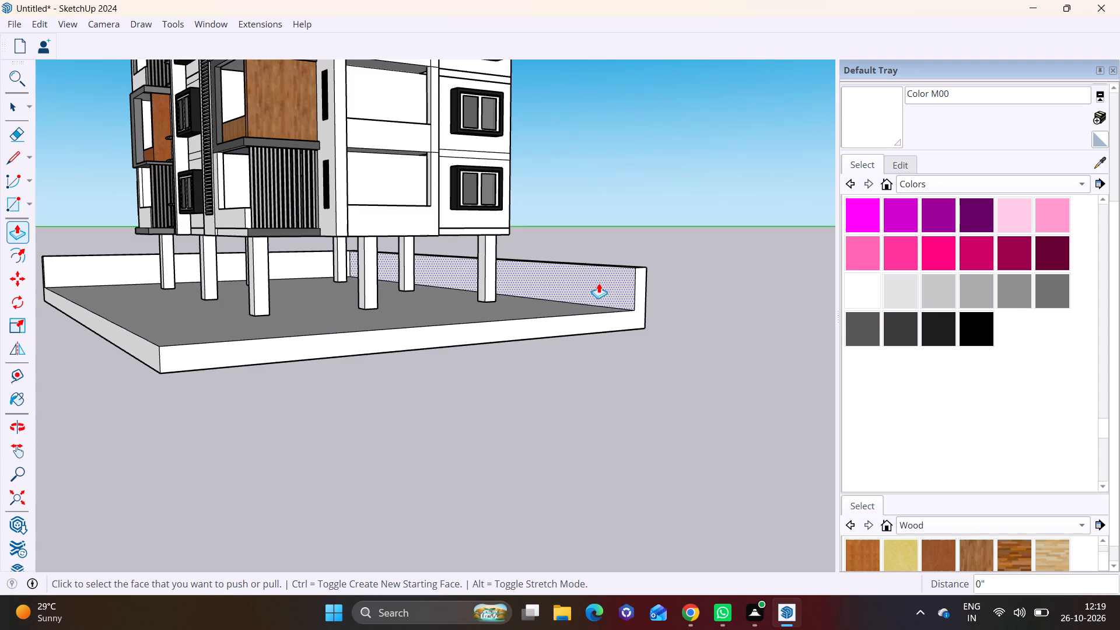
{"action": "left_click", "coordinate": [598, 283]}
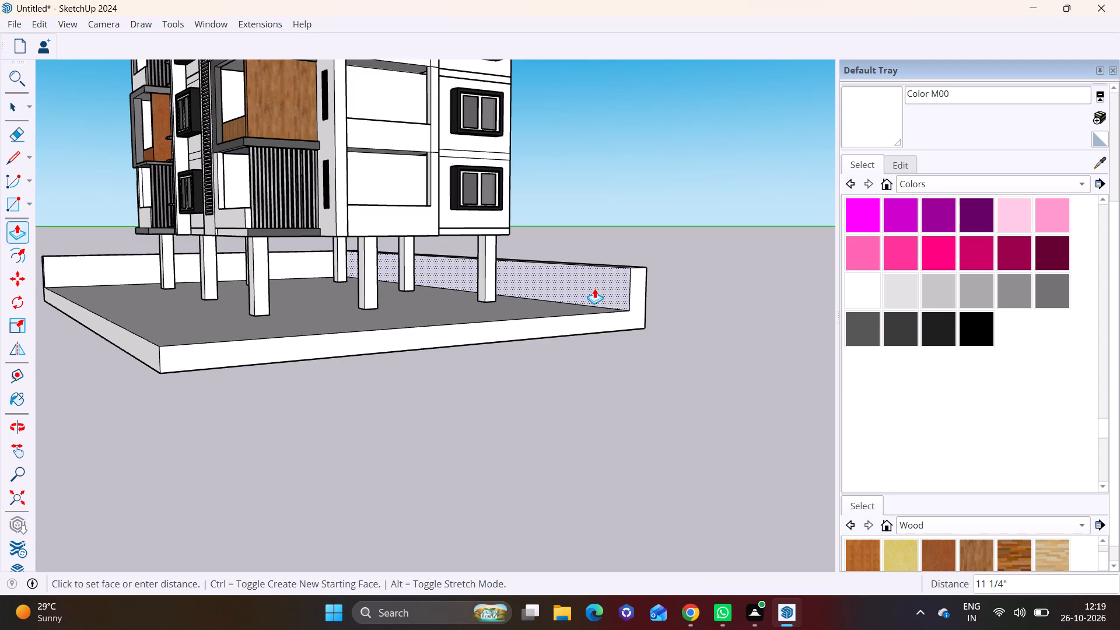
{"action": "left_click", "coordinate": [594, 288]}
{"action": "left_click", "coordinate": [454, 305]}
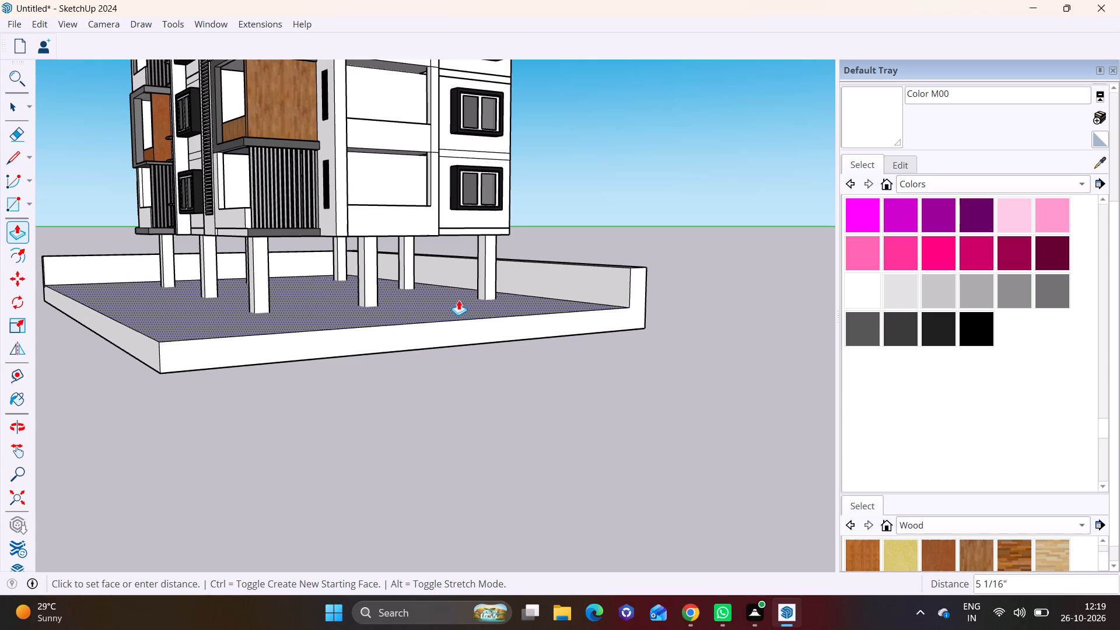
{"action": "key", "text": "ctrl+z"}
Push the ground slab's underside up about 7 1/16" to make the slab thinner.
{"action": "middle_click_drag", "start_coordinate": [323, 346], "coordinate": [316, 306]}
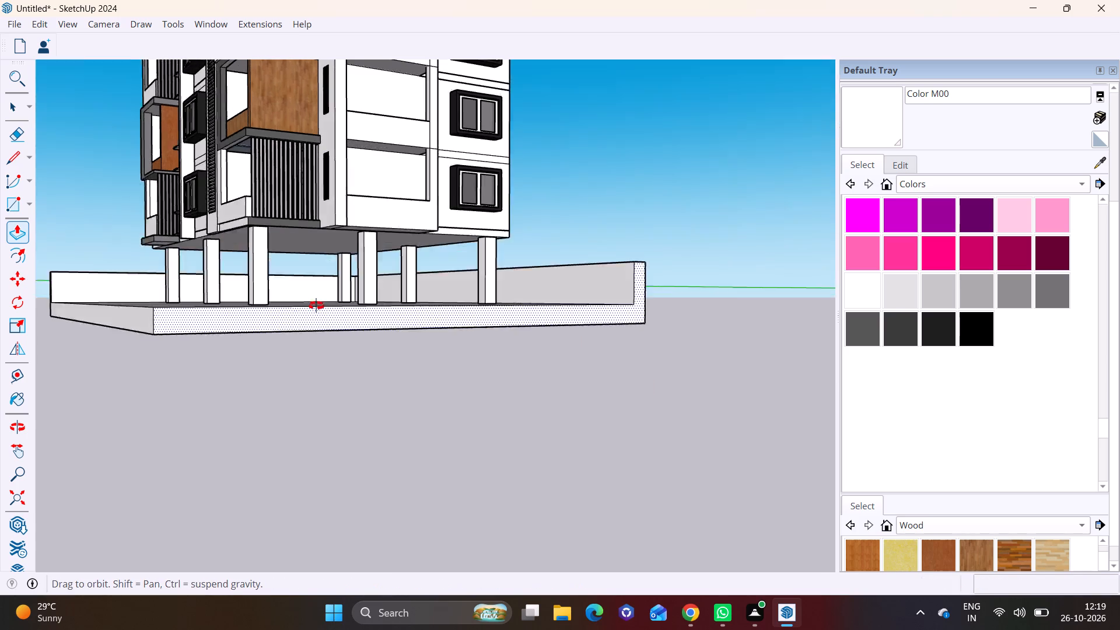
{"action": "middle_click_drag", "start_coordinate": [316, 306], "coordinate": [313, 246]}
{"action": "left_click", "coordinate": [349, 293]}
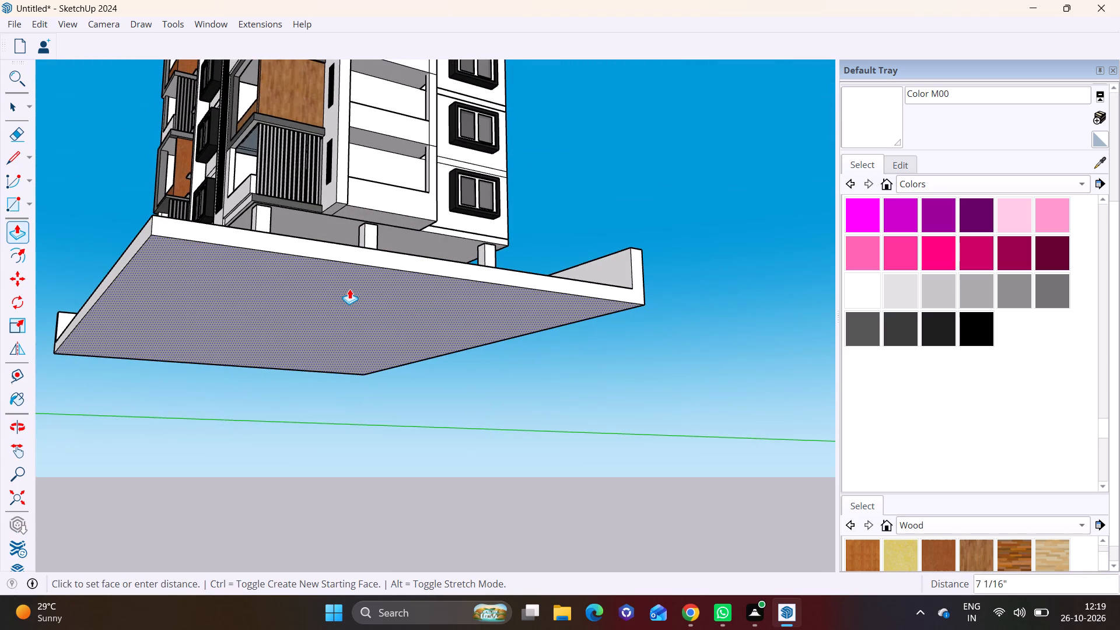
{"action": "left_click", "coordinate": [349, 289]}
{"action": "key", "text": "c"}
{"action": "key", "text": "space"}
{"action": "left_click", "coordinate": [691, 318]}
Examine the ground slab's edges and the boundary walls around the building from the open side and the front.
{"action": "middle_click_drag", "start_coordinate": [415, 221], "coordinate": [400, 337]}
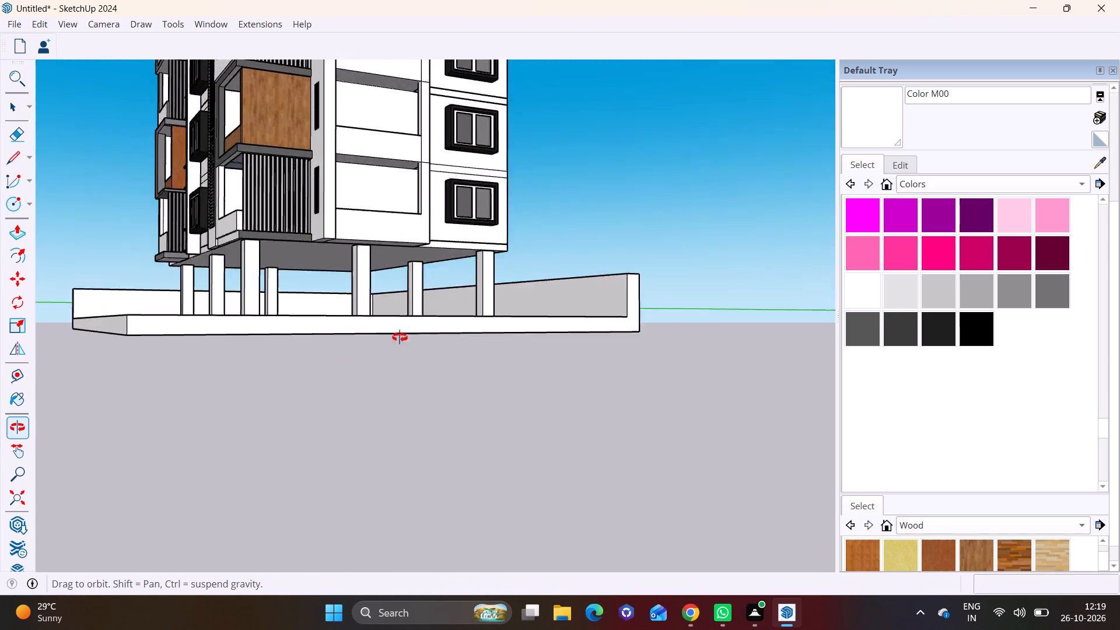
{"action": "middle_click_drag", "start_coordinate": [400, 337], "coordinate": [407, 388]}
{"action": "scroll", "coordinate": [463, 356], "scroll_direction": "down", "scroll_amount": 1}
{"action": "middle_click_drag", "start_coordinate": [457, 351], "coordinate": [416, 331]}
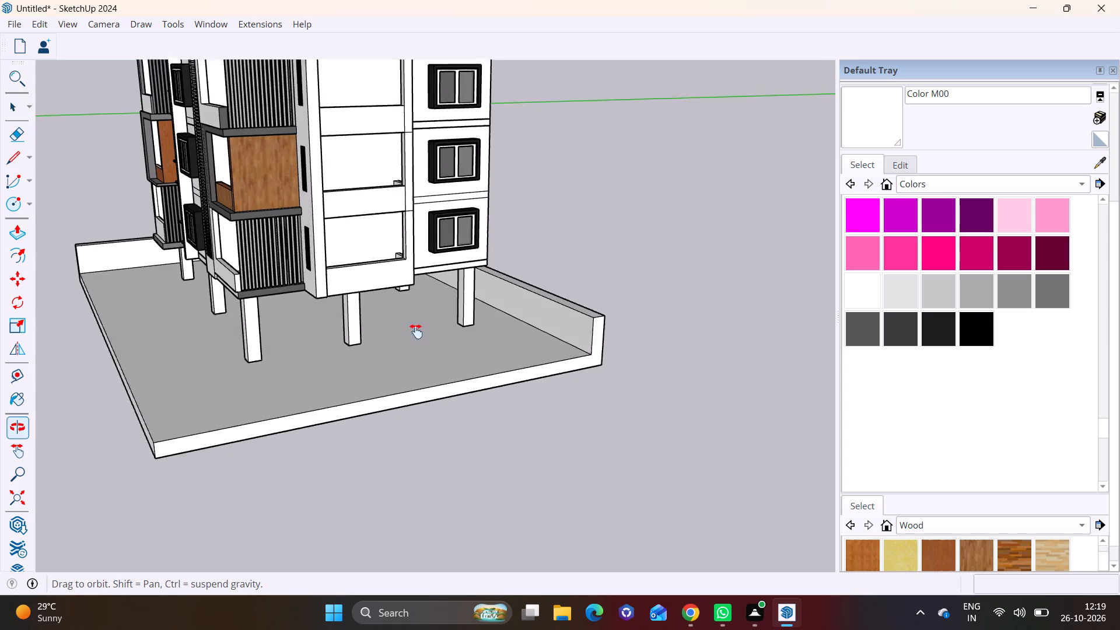
{"action": "middle_click_drag", "start_coordinate": [416, 331], "coordinate": [377, 297]}
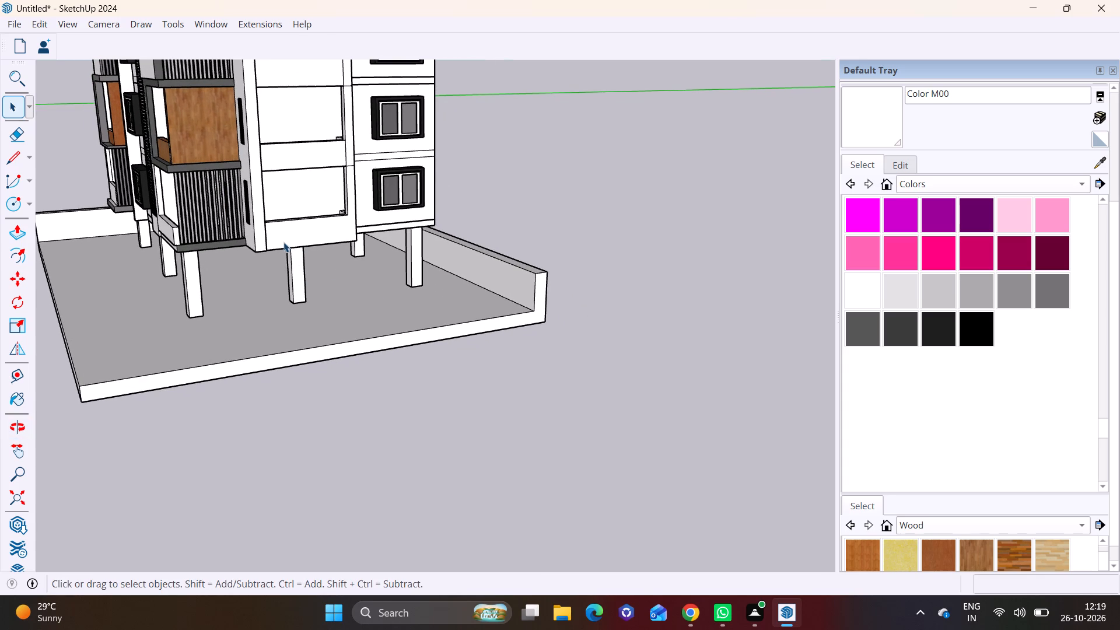
{"action": "middle_click_drag", "start_coordinate": [167, 332], "coordinate": [447, 257]}
{"action": "scroll", "coordinate": [447, 257], "scroll_direction": "up", "scroll_amount": 1}
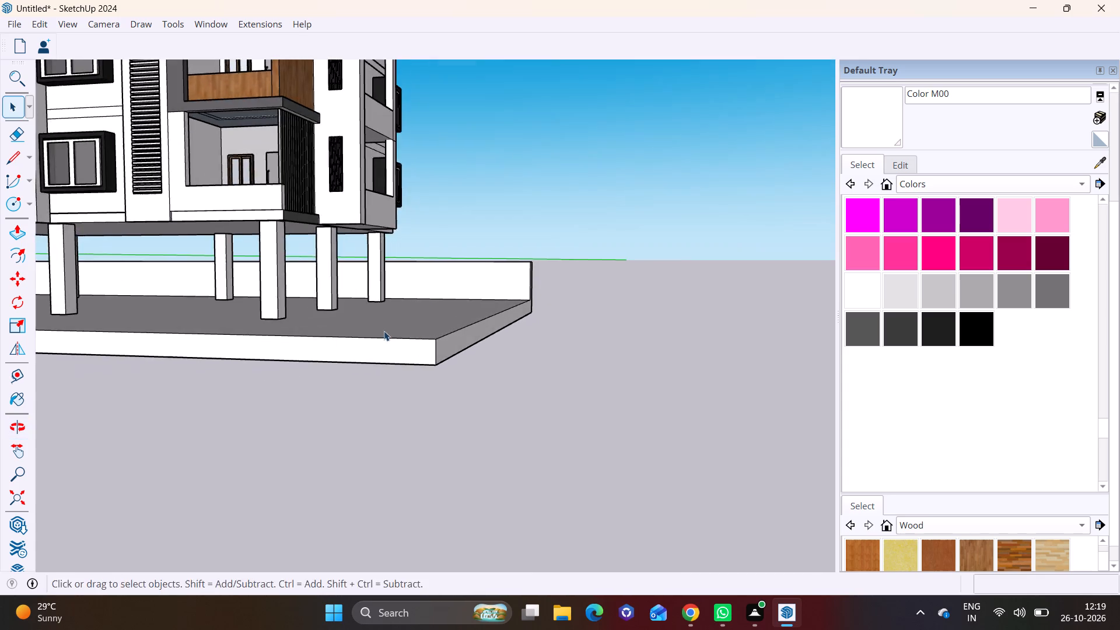
{"action": "middle_click_drag", "start_coordinate": [384, 331], "coordinate": [639, 340], "text": "shift"}
{"action": "middle_click_drag", "start_coordinate": [339, 355], "coordinate": [541, 384]}
{"action": "scroll", "coordinate": [405, 396], "scroll_direction": "down", "scroll_amount": 8}
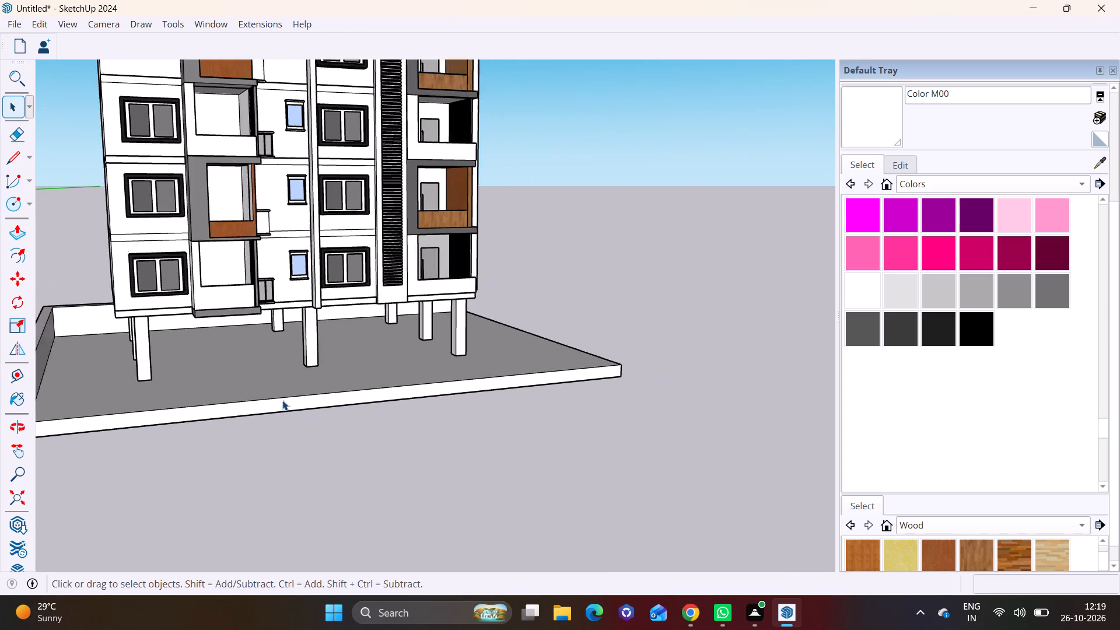
{"action": "scroll", "coordinate": [282, 400], "scroll_direction": "down", "scroll_amount": 2}
{"action": "scroll", "coordinate": [277, 400], "scroll_direction": "up", "scroll_amount": 1}
{"action": "middle_click_drag", "start_coordinate": [277, 400], "coordinate": [337, 331]}
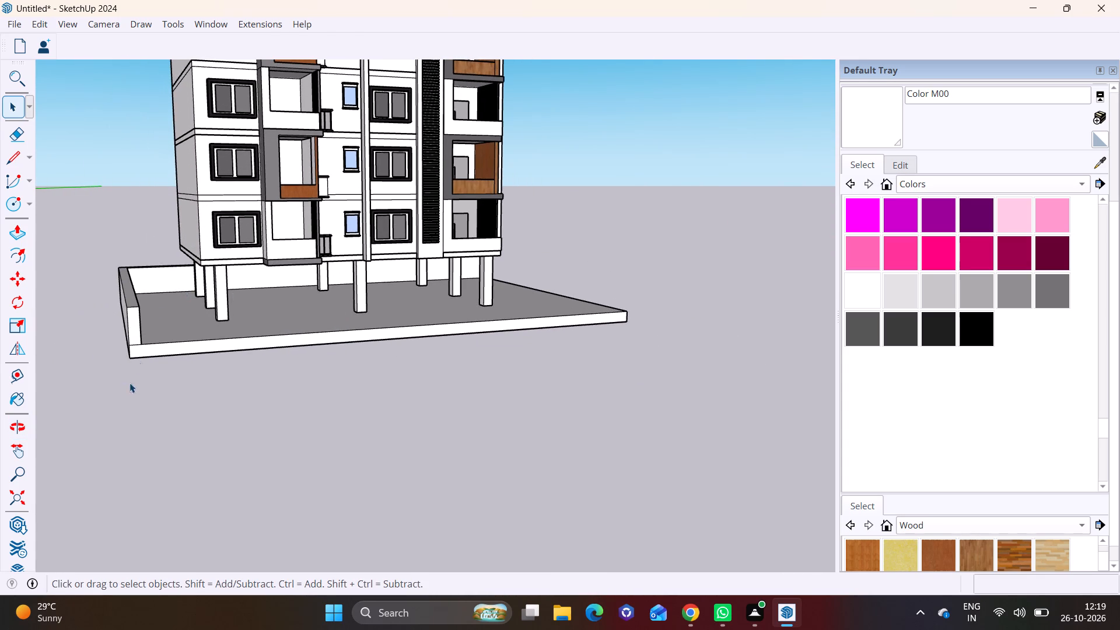
{"action": "middle_click_drag", "start_coordinate": [208, 293], "coordinate": [138, 251]}
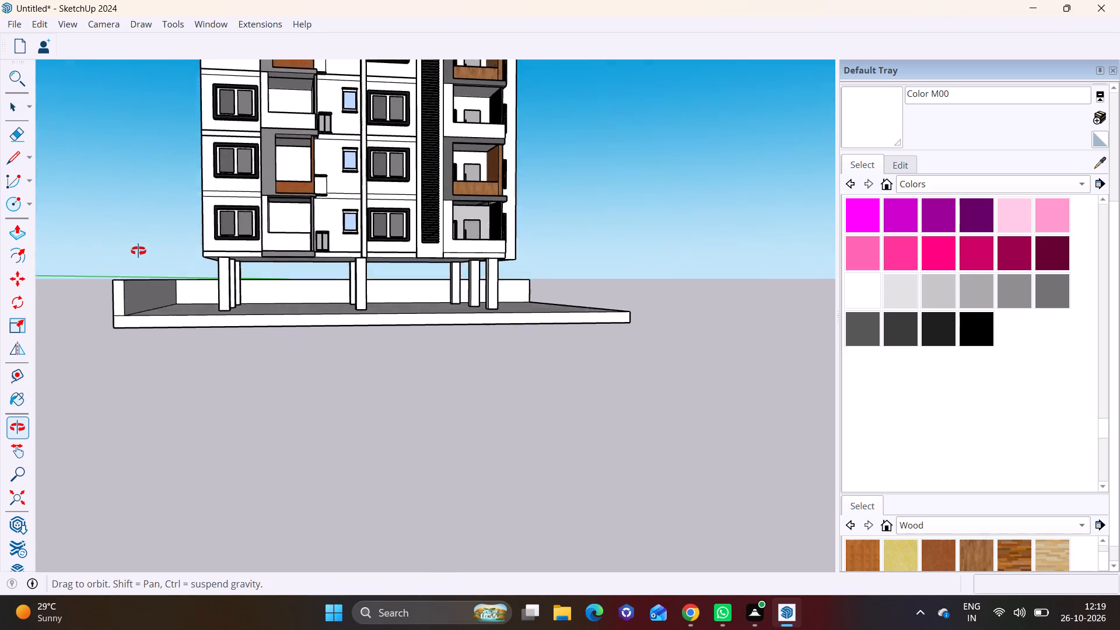
{"action": "middle_click_drag", "start_coordinate": [138, 251], "coordinate": [127, 229]}
{"action": "middle_click_drag", "start_coordinate": [194, 238], "coordinate": [184, 295], "text": "shift"}
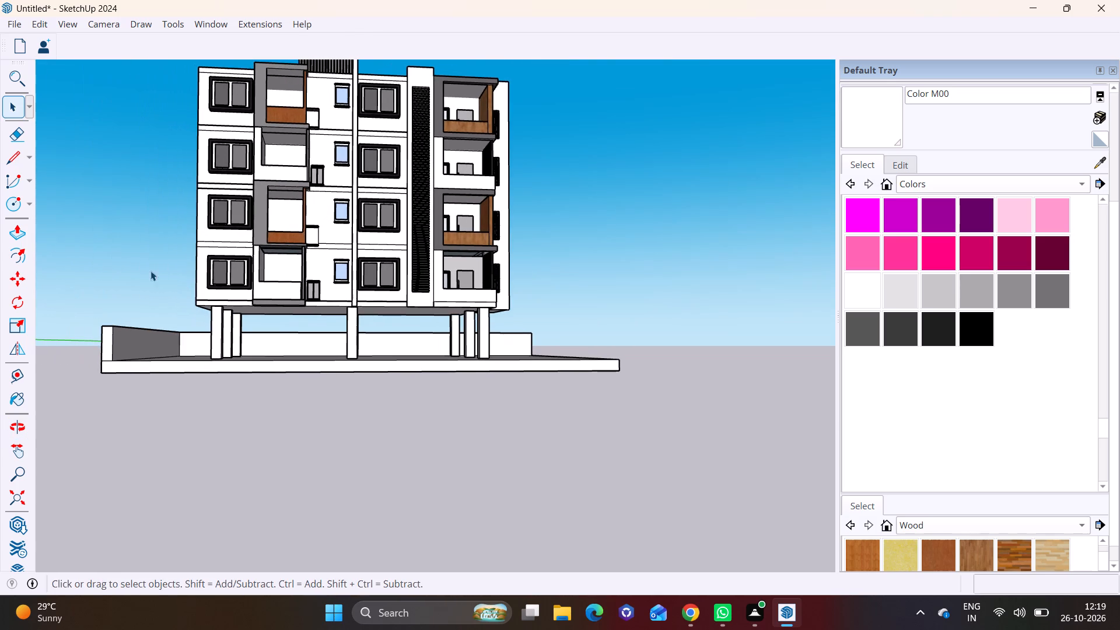
{"action": "scroll", "coordinate": [208, 256], "scroll_direction": "up", "scroll_amount": 2}
{"action": "middle_click_drag", "start_coordinate": [305, 329], "coordinate": [334, 432]}
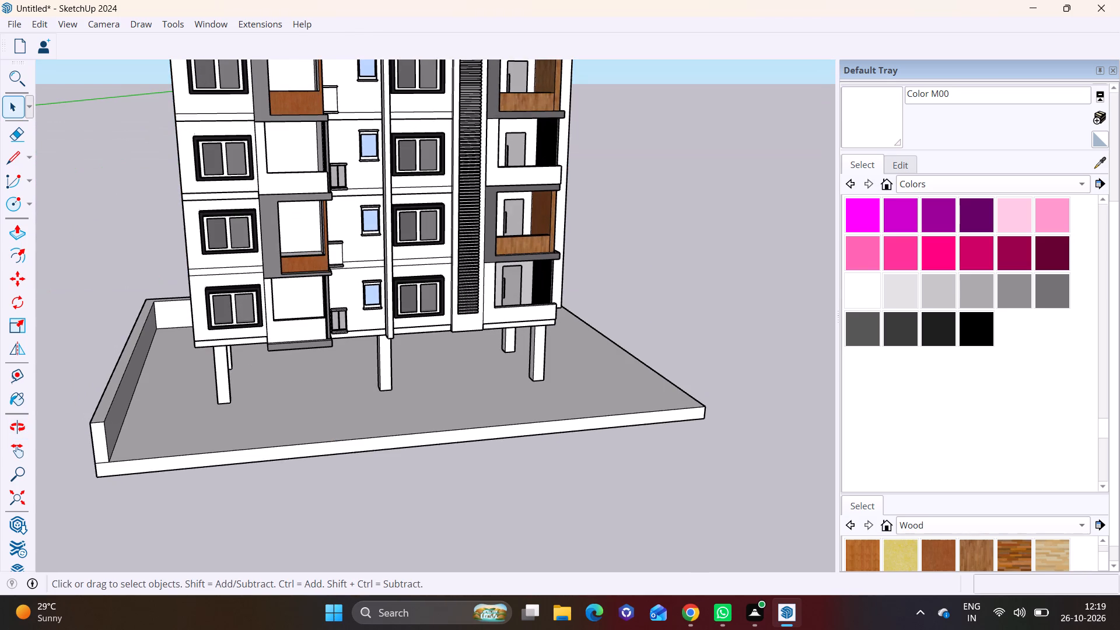
Draw a small rectangle on the slab's top along its front edge, between the walled-side and middle front columns.
{"action": "left_click", "coordinate": [29, 202]}
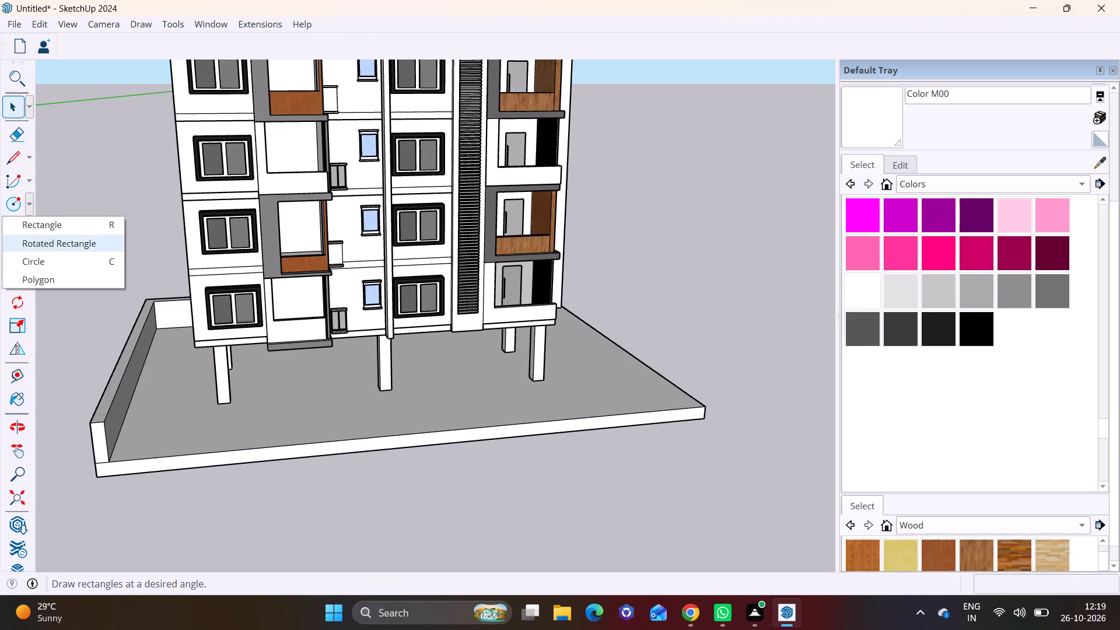
{"action": "left_click", "coordinate": [37, 227]}
{"action": "middle_click_drag", "start_coordinate": [239, 270], "coordinate": [163, 188], "text": "shift"}
{"action": "scroll", "coordinate": [318, 386], "scroll_direction": "up", "scroll_amount": 2}
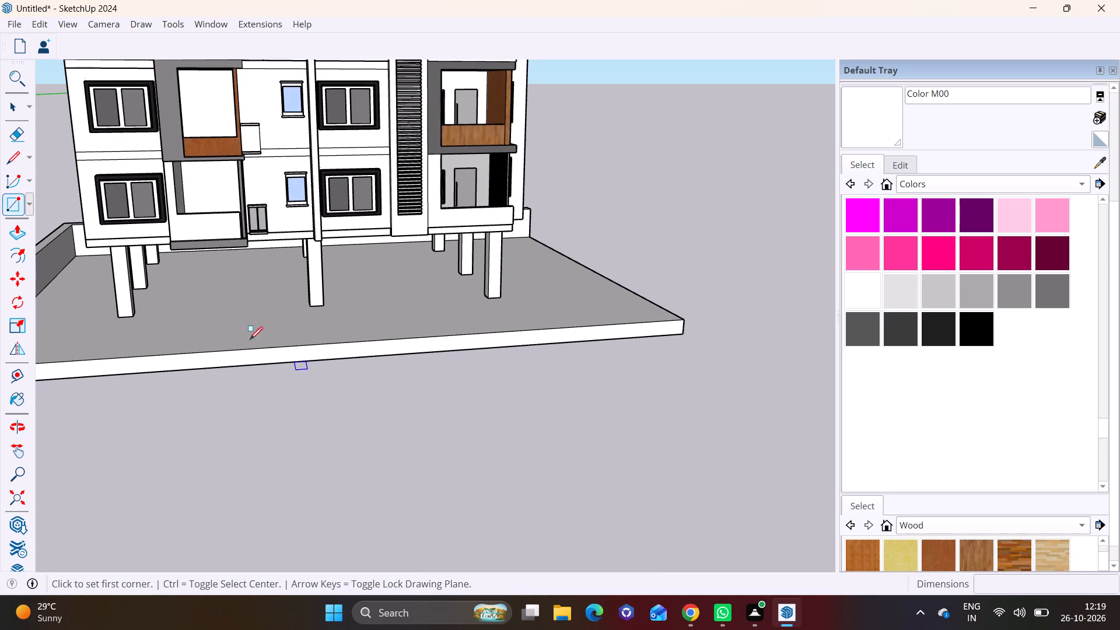
{"action": "scroll", "coordinate": [247, 312], "scroll_direction": "up", "scroll_amount": 1}
{"action": "middle_click_drag", "start_coordinate": [247, 311], "coordinate": [227, 398]}
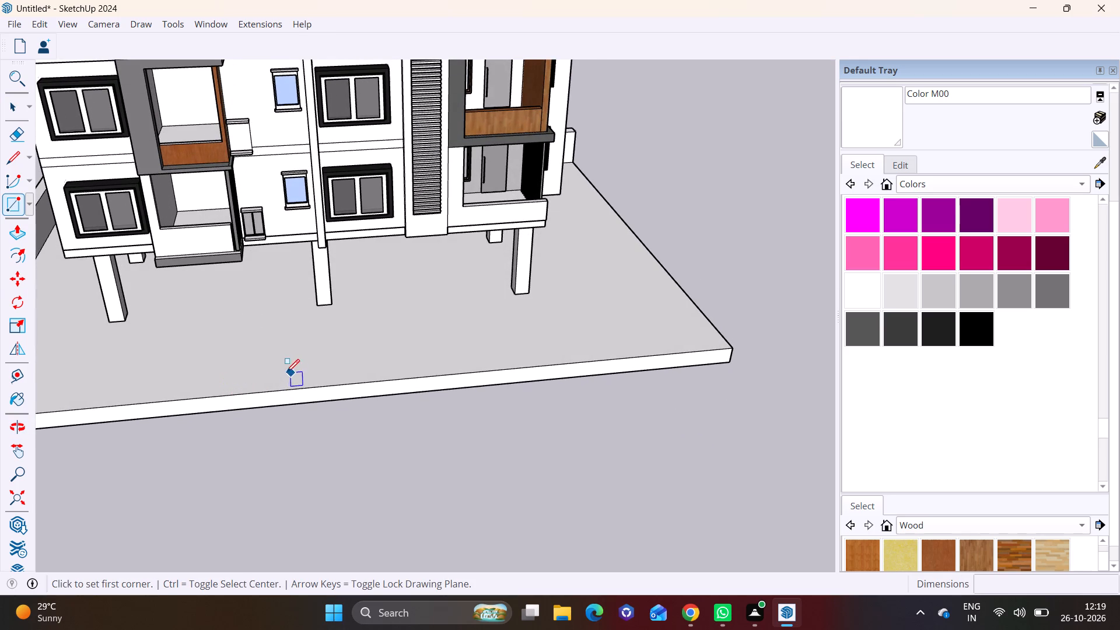
{"action": "scroll", "coordinate": [268, 367], "scroll_direction": "down", "scroll_amount": 2}
{"action": "middle_click_drag", "start_coordinate": [261, 366], "coordinate": [221, 309], "text": "shift"}
{"action": "middle_click_drag", "start_coordinate": [226, 313], "coordinate": [222, 333]}
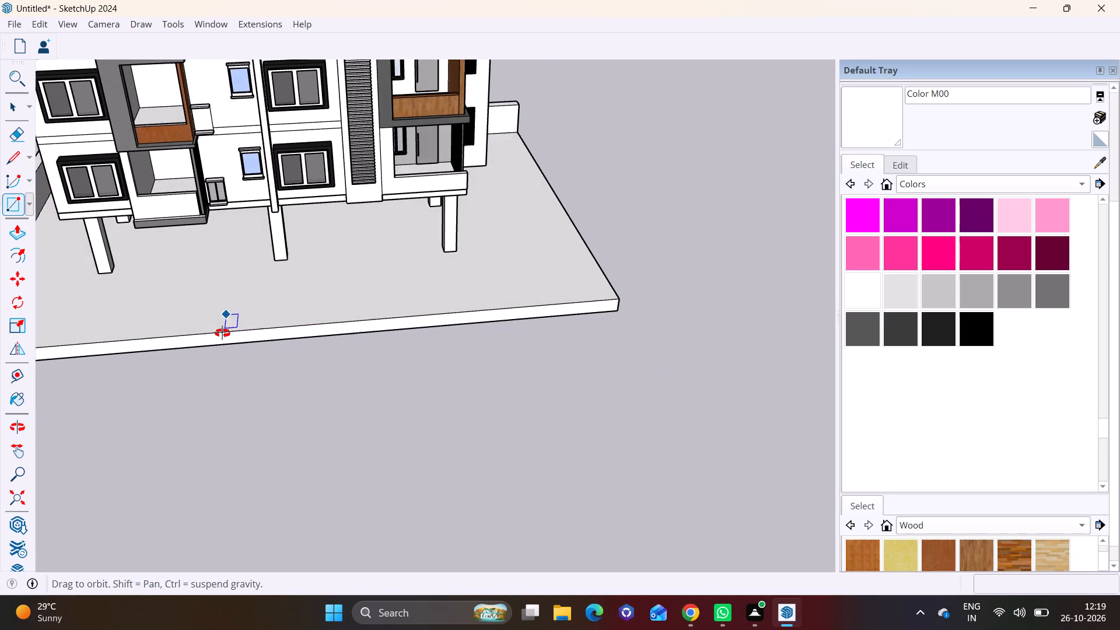
{"action": "middle_click_drag", "start_coordinate": [222, 333], "coordinate": [222, 334]}
{"action": "scroll", "coordinate": [181, 300], "scroll_direction": "up", "scroll_amount": 2}
{"action": "middle_click_drag", "start_coordinate": [246, 299], "coordinate": [402, 297]}
{"action": "left_click", "coordinate": [415, 338]}
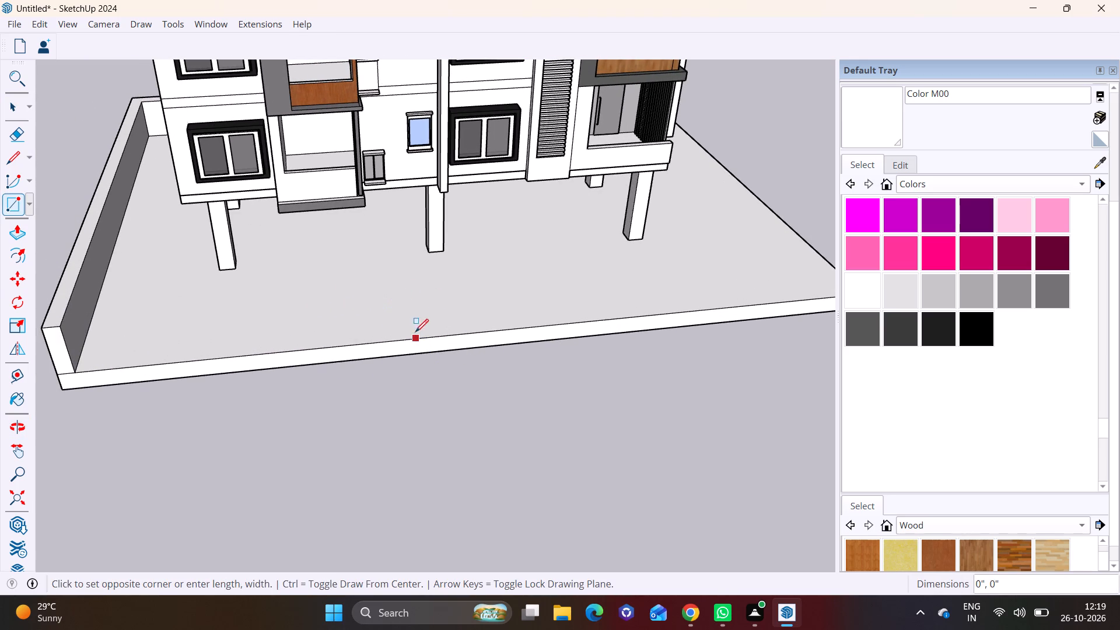
{"action": "left_click", "coordinate": [372, 323]}
{"action": "scroll", "coordinate": [516, 319], "scroll_direction": "down", "scroll_amount": 7}
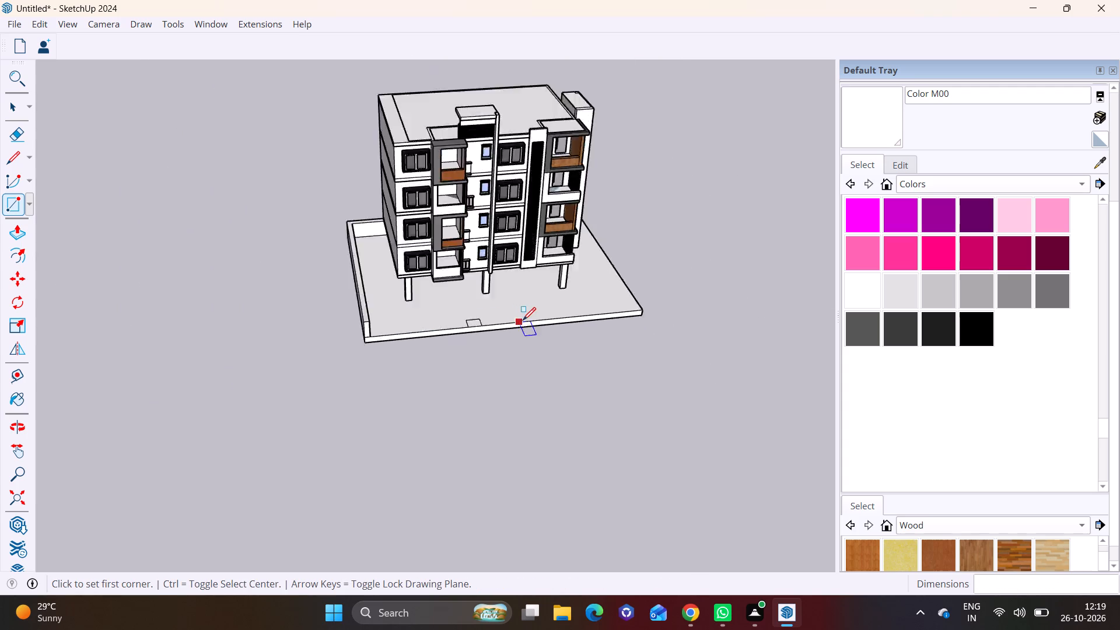
{"action": "middle_click_drag", "start_coordinate": [507, 323], "coordinate": [414, 325], "text": "shift"}
{"action": "scroll", "coordinate": [468, 327], "scroll_direction": "up", "scroll_amount": 11}
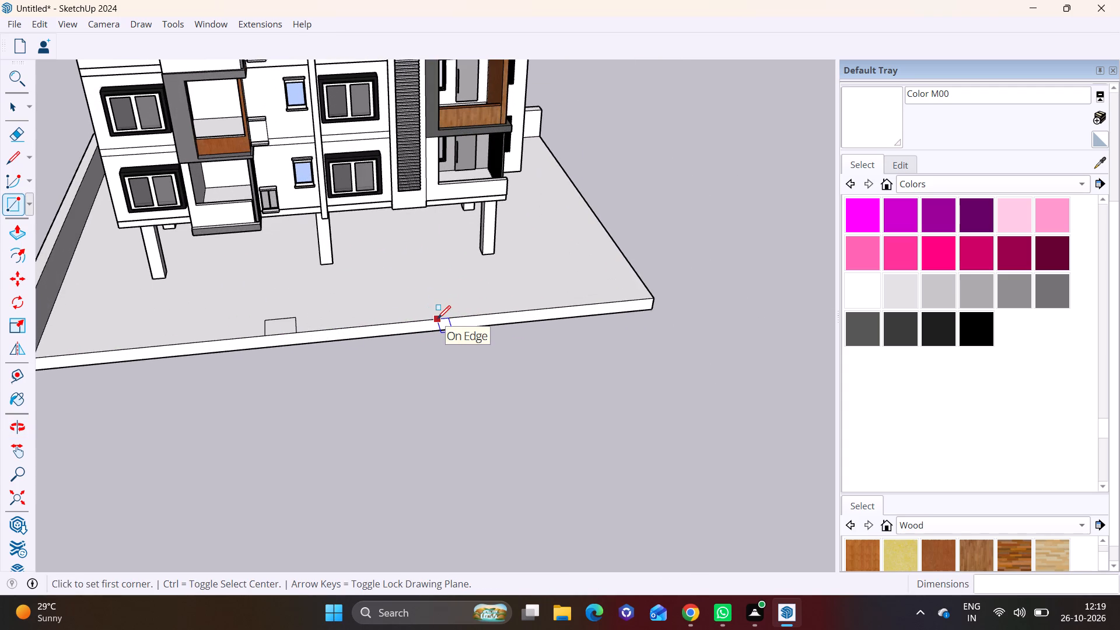
Draw a second rectangle, about 8' 1" by 4' 3", on the slab's top along its front edge, near the open-side front column.
{"action": "left_click", "coordinate": [446, 318]}
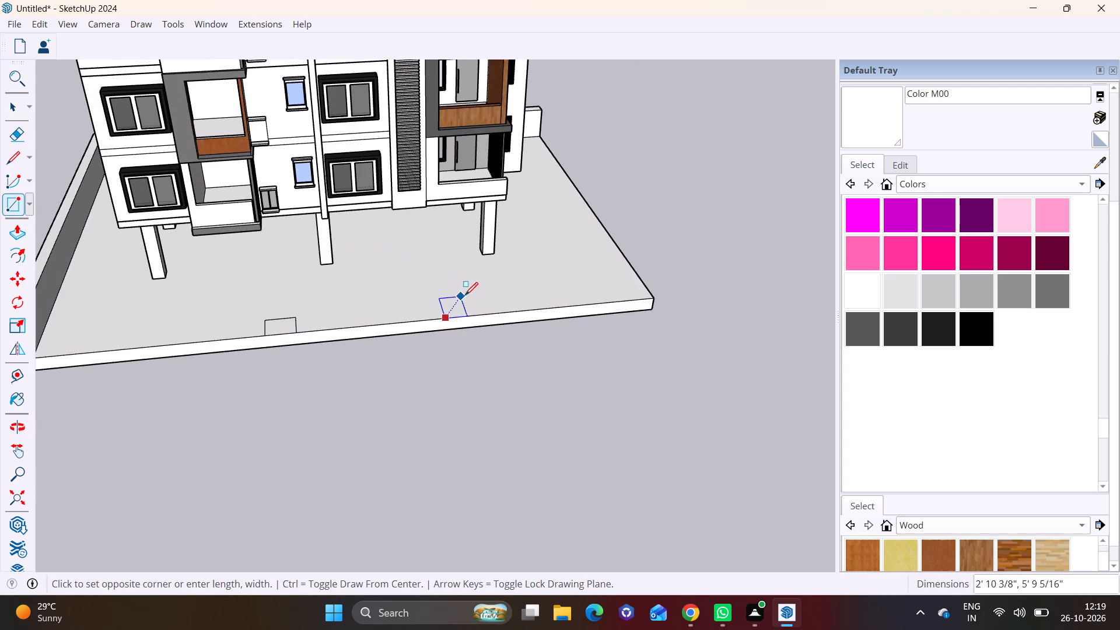
{"action": "left_click", "coordinate": [494, 297]}
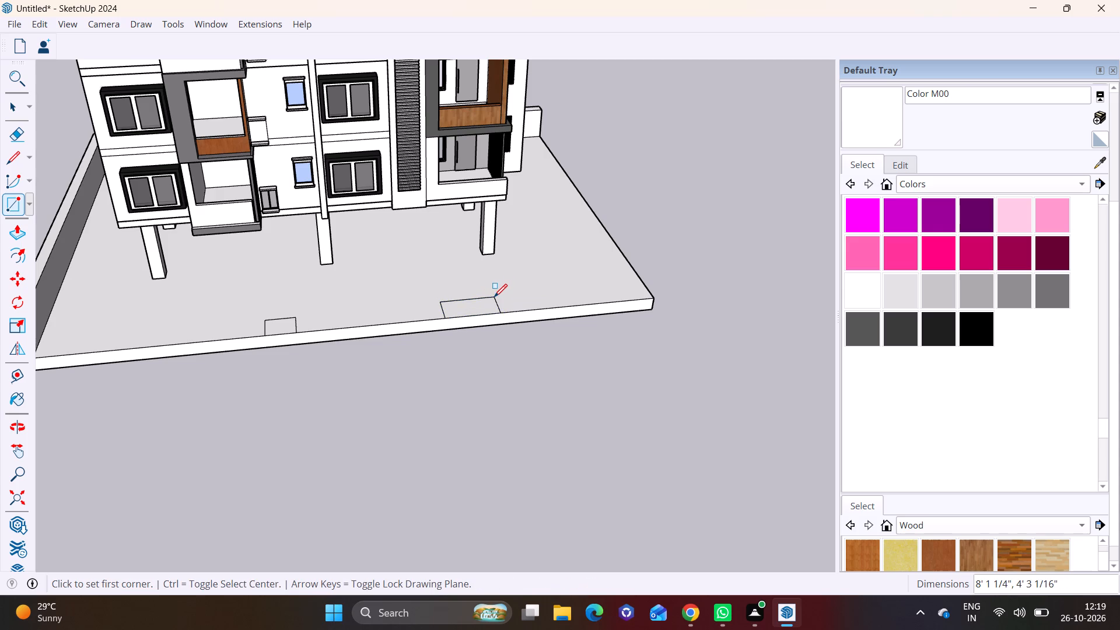
Extrude the smaller front-edge rectangle upward about 8' 2 3/4" to form a pillar.
{"action": "key", "text": "space"}
{"action": "left_click", "coordinate": [285, 331]}
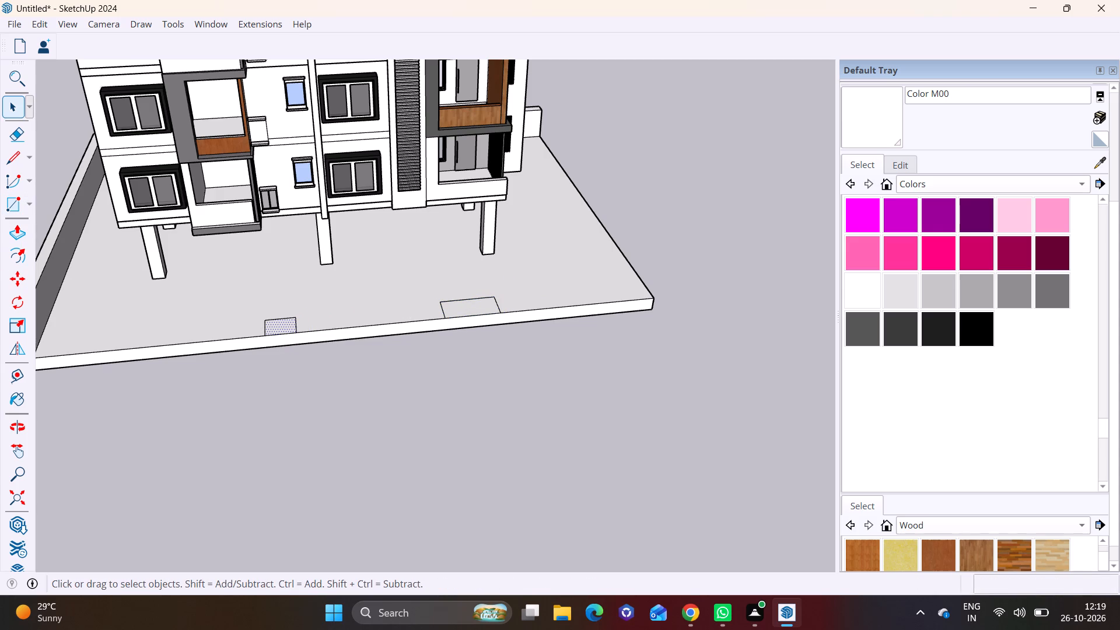
{"action": "left_click", "coordinate": [13, 229]}
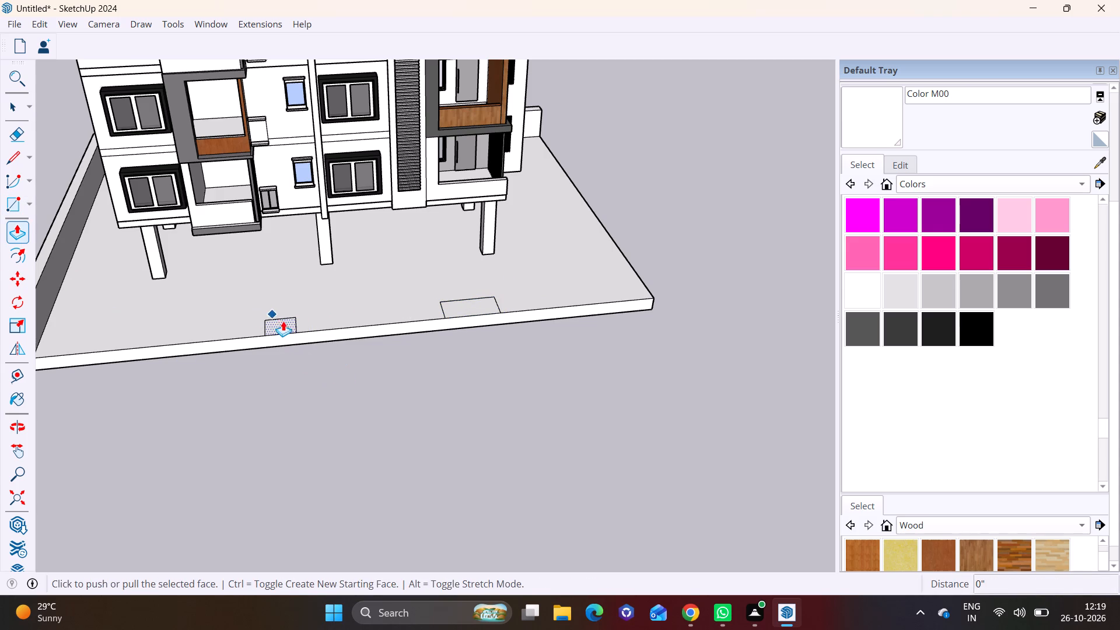
{"action": "left_click", "coordinate": [286, 323]}
{"action": "left_click", "coordinate": [274, 275]}
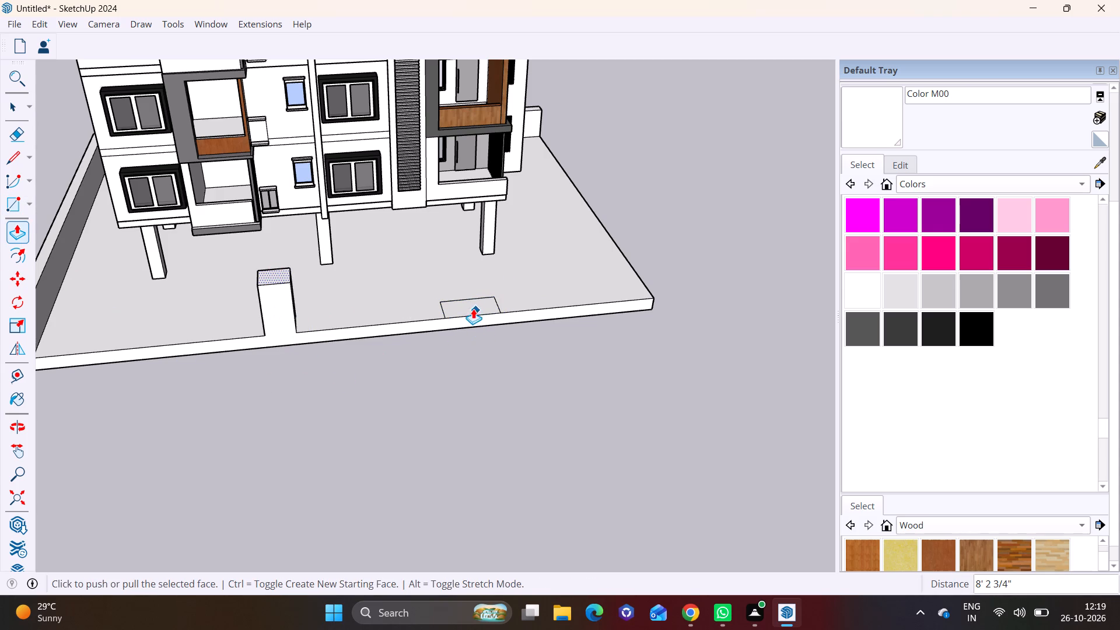
Extrude the larger front-edge rectangle upward about 8' 7 5/16" to form the second pillar.
{"action": "key", "text": "space"}
{"action": "left_click", "coordinate": [473, 309]}
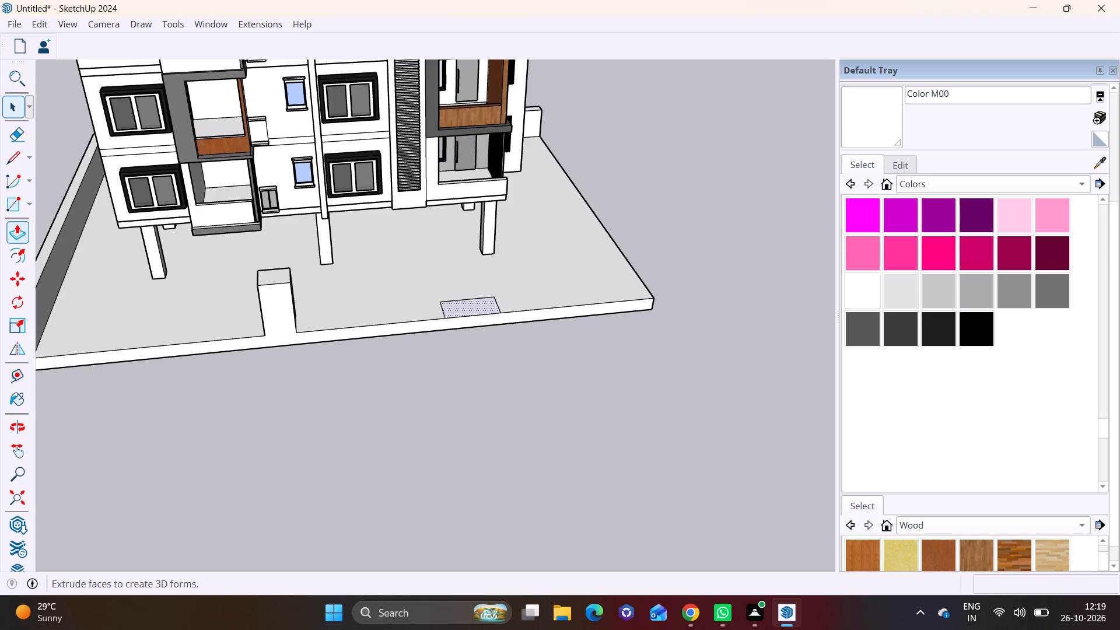
{"action": "left_click", "coordinate": [17, 236]}
{"action": "left_click", "coordinate": [457, 308]}
{"action": "left_click", "coordinate": [454, 257]}
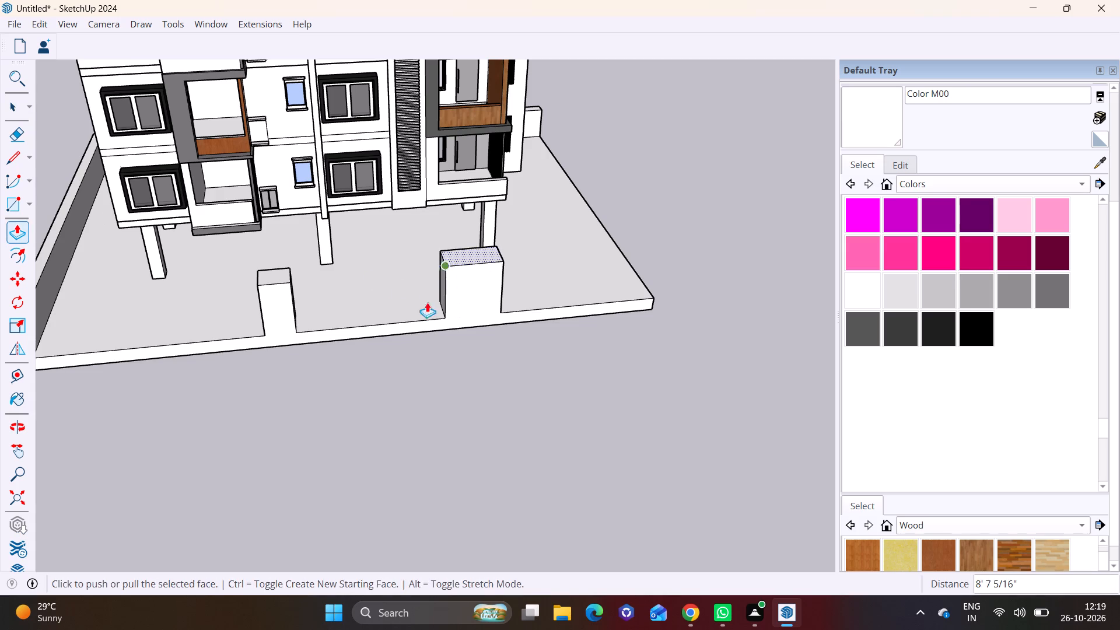
Narrow the walled-side pillar by pushing the side face toward the other pillar inward about 2' 5 11/16".
{"action": "middle_click_drag", "start_coordinate": [414, 327], "coordinate": [347, 197]}
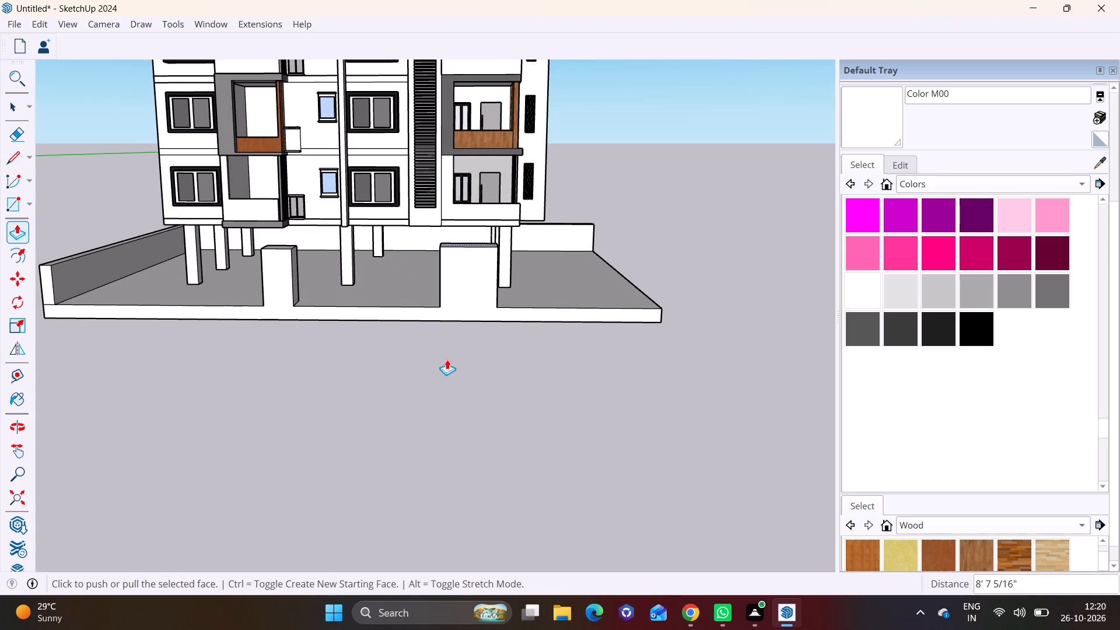
{"action": "scroll", "coordinate": [412, 313], "scroll_direction": "up", "scroll_amount": 6}
{"action": "middle_click_drag", "start_coordinate": [267, 277], "coordinate": [228, 272]}
{"action": "key", "text": "space"}
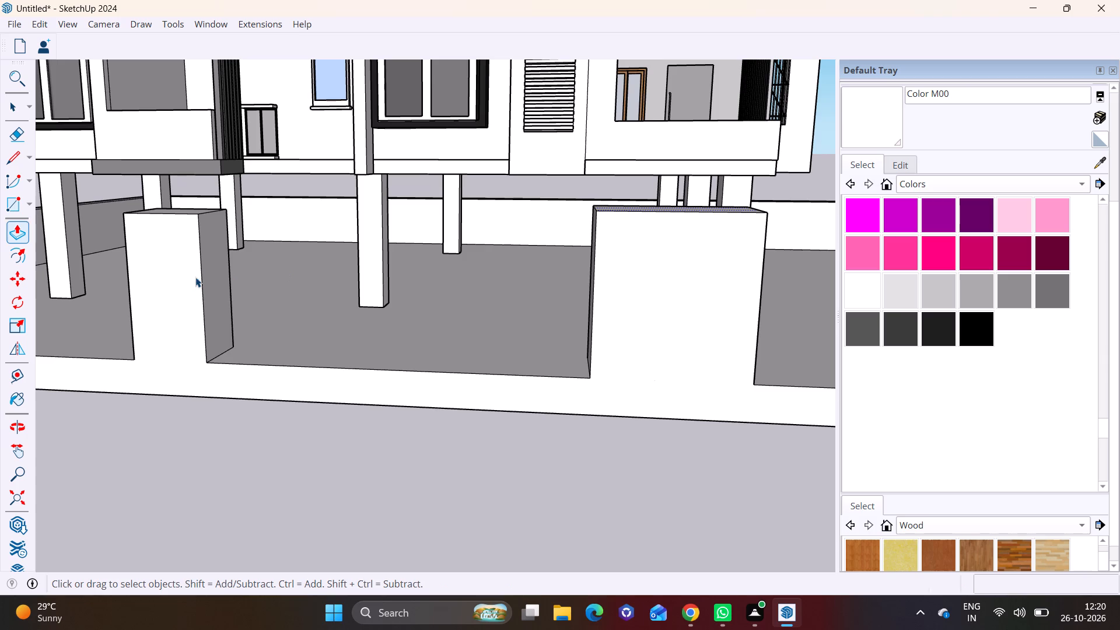
{"action": "left_click", "coordinate": [211, 276]}
{"action": "left_click", "coordinate": [15, 233]}
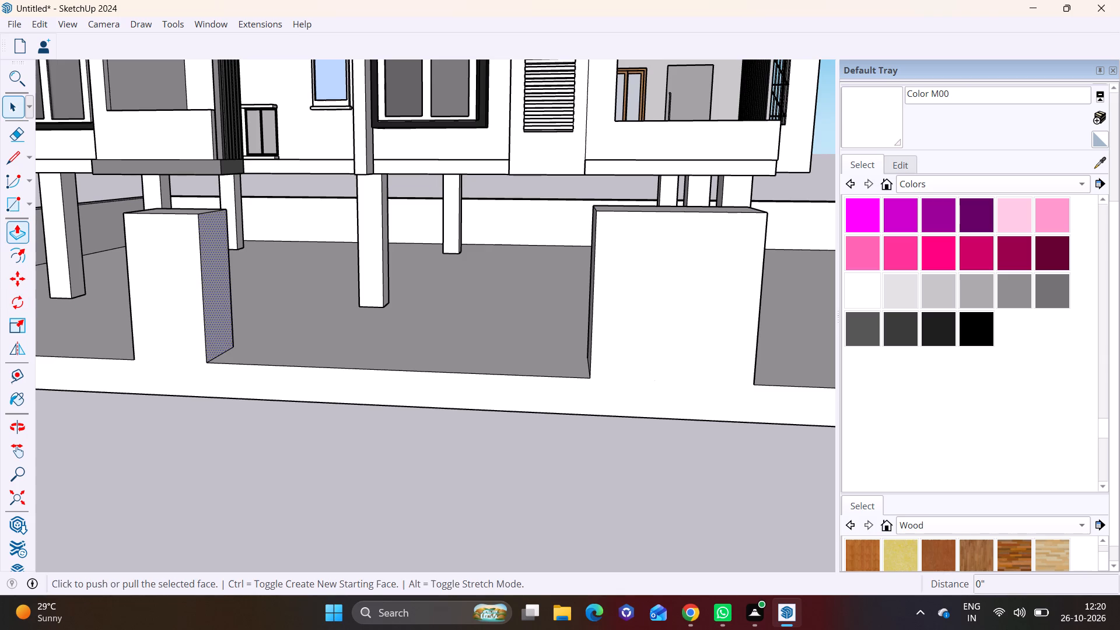
{"action": "left_click", "coordinate": [213, 273]}
{"action": "left_click", "coordinate": [171, 269]}
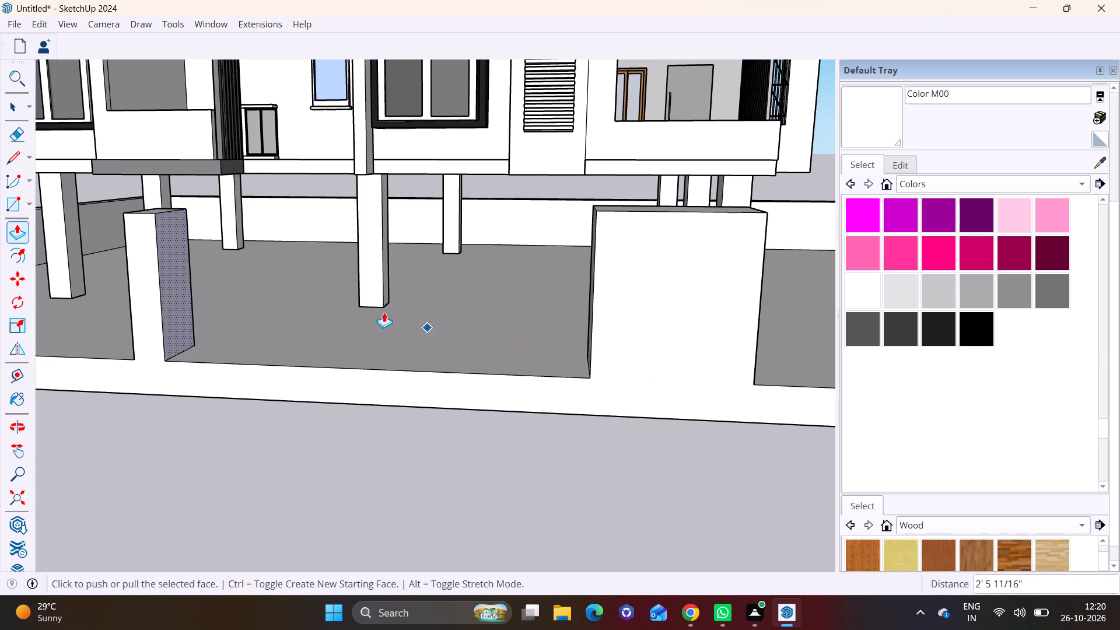
Lower the walled-side pillar by pushing its top face down.
{"action": "scroll", "coordinate": [187, 229], "scroll_direction": "down", "scroll_amount": 1}
{"action": "middle_click_drag", "start_coordinate": [215, 209], "coordinate": [217, 292]}
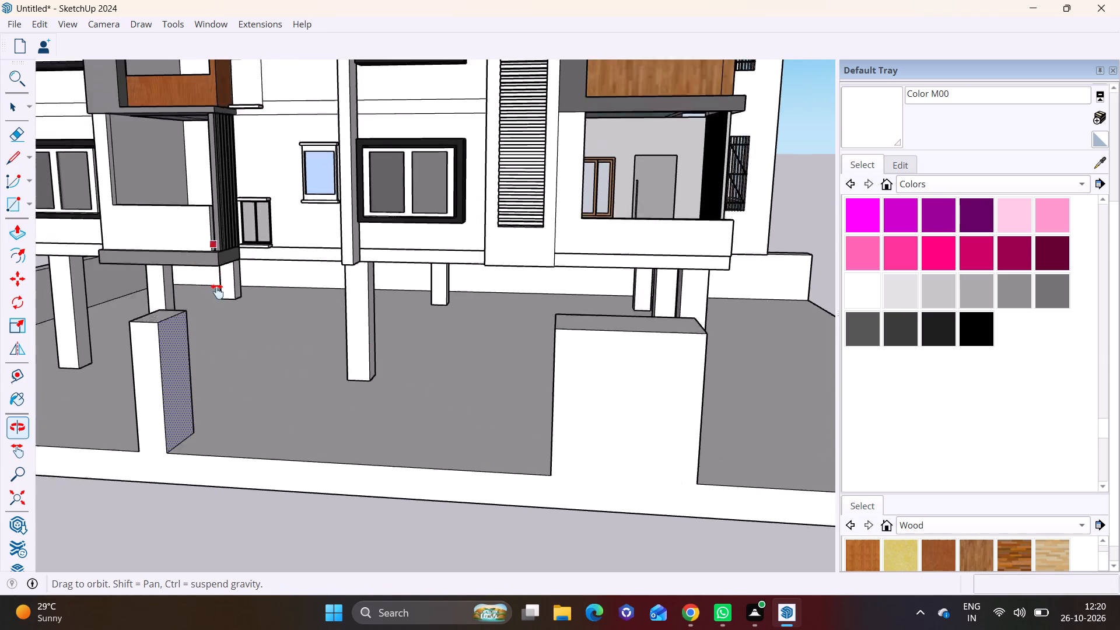
{"action": "middle_click_drag", "start_coordinate": [217, 292], "coordinate": [217, 314]}
{"action": "scroll", "coordinate": [247, 320], "scroll_direction": "down", "scroll_amount": 2}
{"action": "middle_click_drag", "start_coordinate": [324, 313], "coordinate": [353, 257]}
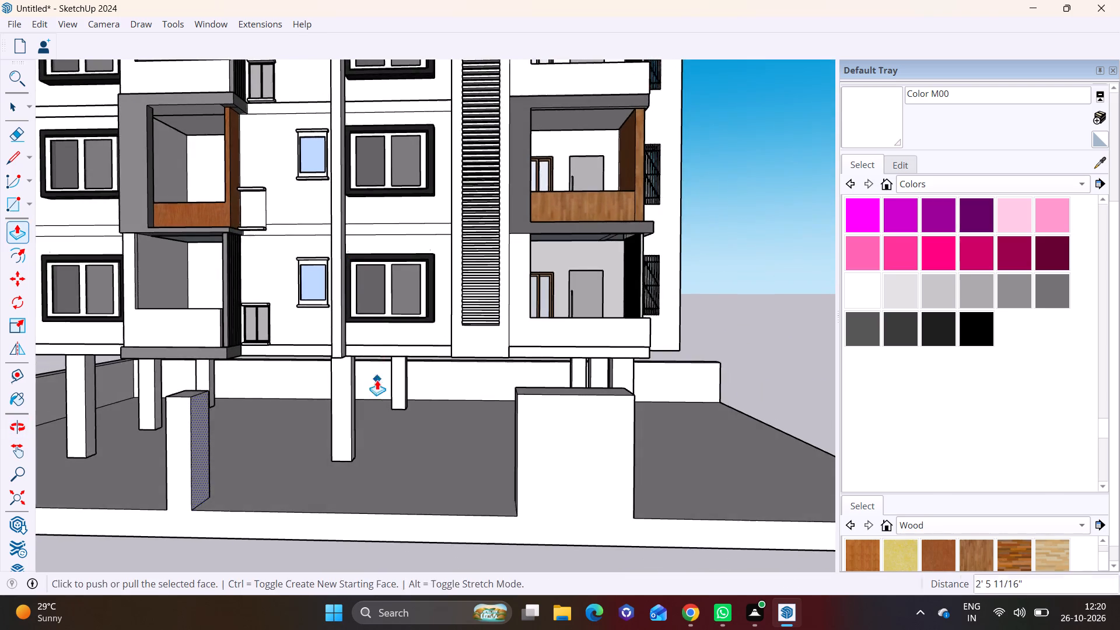
{"action": "middle_click_drag", "start_coordinate": [377, 380], "coordinate": [401, 332]}
{"action": "middle_click_drag", "start_coordinate": [232, 391], "coordinate": [162, 479]}
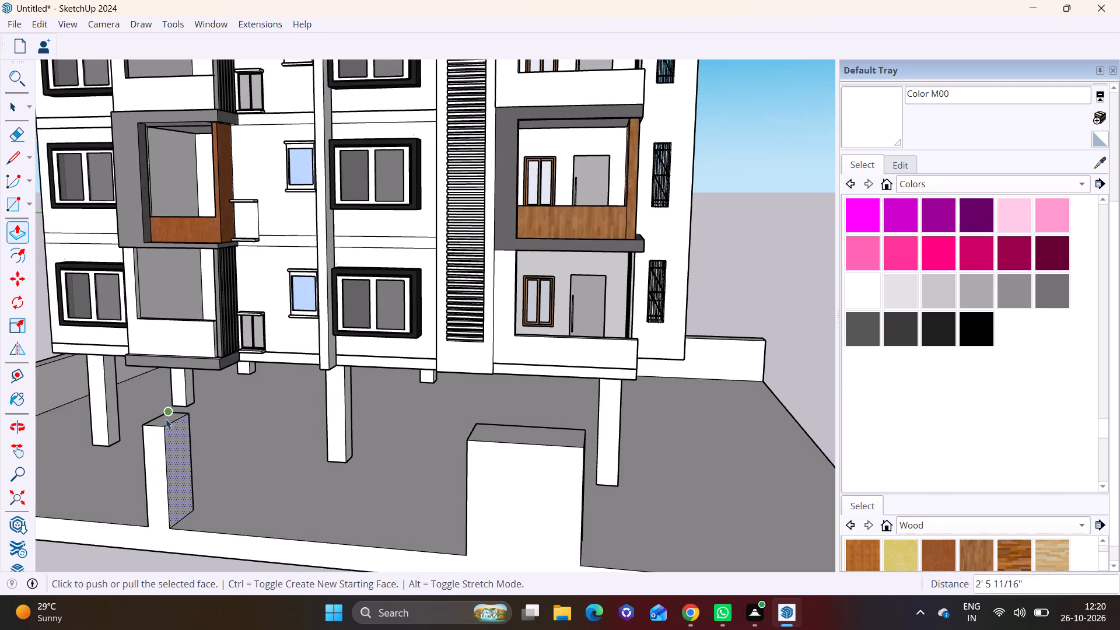
{"action": "key", "text": "space"}
{"action": "left_click", "coordinate": [166, 419]}
{"action": "left_click", "coordinate": [17, 230]}
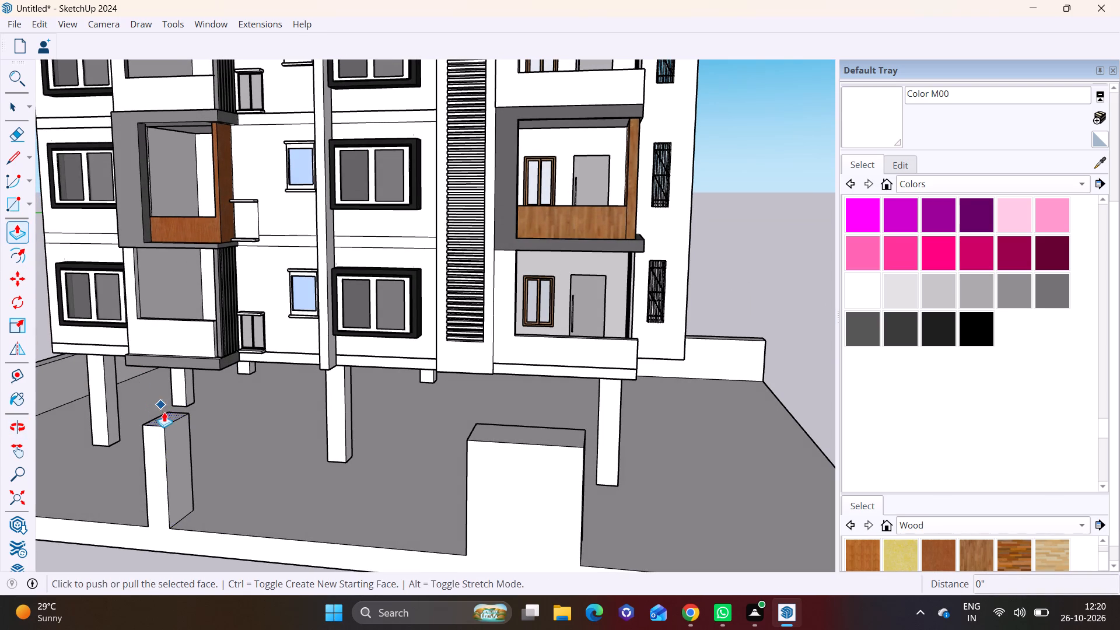
{"action": "left_click", "coordinate": [165, 414]}
{"action": "left_click", "coordinate": [162, 437]}
Narrow the open-side pillar by pushing its outer side face inward about 3' 6 13/16".
{"action": "scroll", "coordinate": [260, 481], "scroll_direction": "down", "scroll_amount": 3}
{"action": "middle_click_drag", "start_coordinate": [406, 524], "coordinate": [374, 391], "text": "shift"}
{"action": "scroll", "coordinate": [437, 394], "scroll_direction": "up", "scroll_amount": 5}
{"action": "middle_click_drag", "start_coordinate": [456, 376], "coordinate": [349, 387]}
{"action": "key", "text": "space"}
{"action": "left_click", "coordinate": [377, 357]}
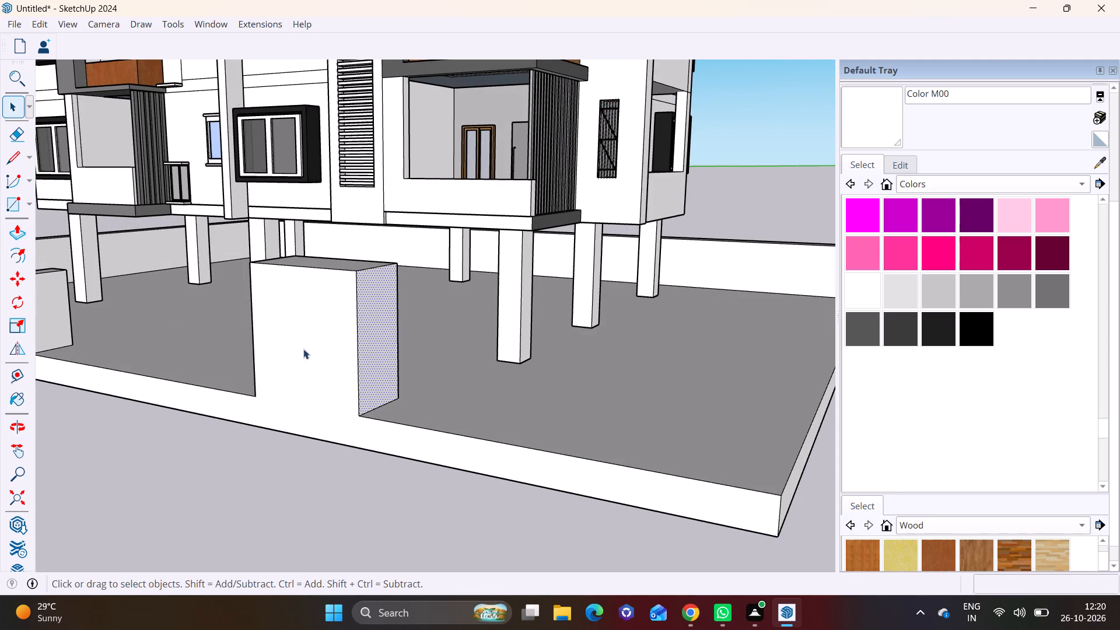
{"action": "left_click", "coordinate": [13, 233]}
{"action": "left_click", "coordinate": [380, 359]}
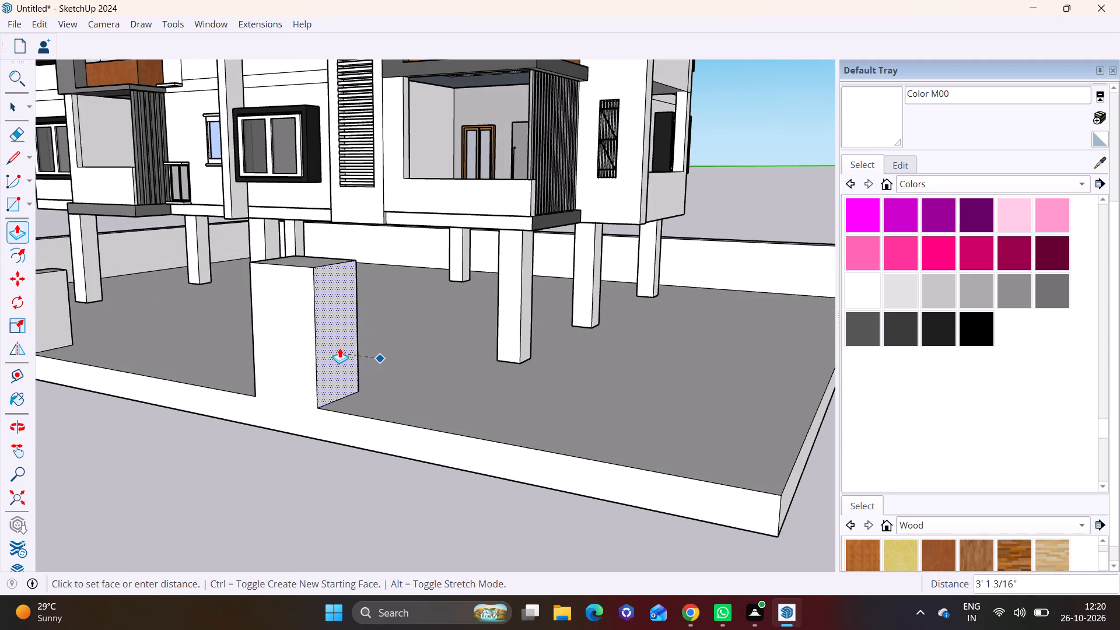
{"action": "left_click", "coordinate": [334, 345]}
Reduce the open-side pillar's depth by pushing its building-facing face in about 1' 6".
{"action": "middle_click_drag", "start_coordinate": [358, 337], "coordinate": [82, 373]}
{"action": "scroll", "coordinate": [229, 336], "scroll_direction": "up", "scroll_amount": 4}
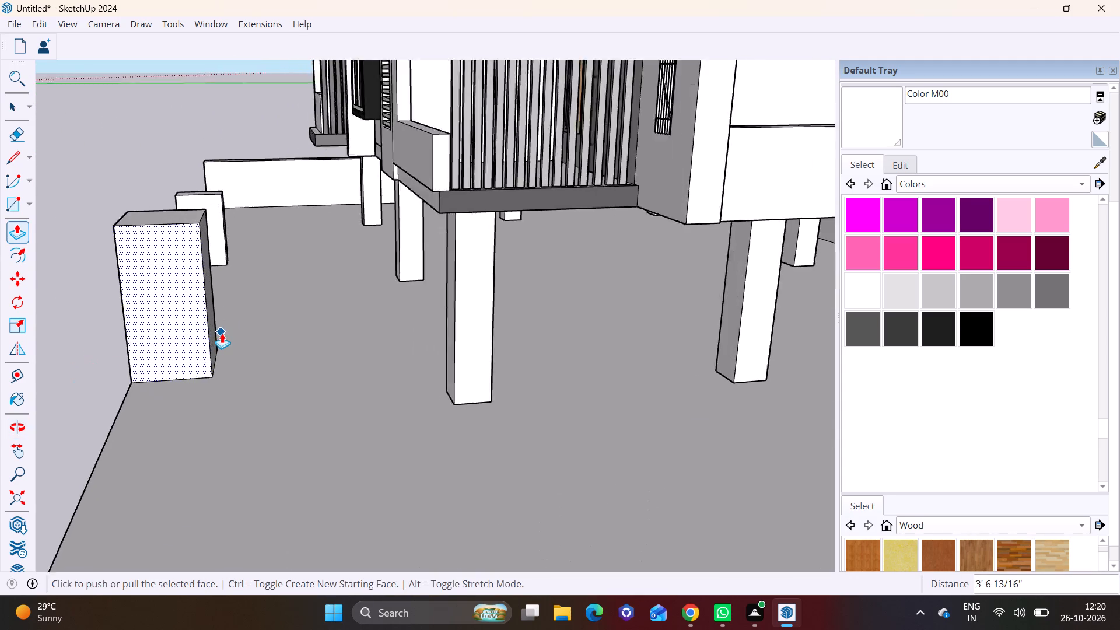
{"action": "scroll", "coordinate": [222, 333], "scroll_direction": "up", "scroll_amount": 1}
{"action": "middle_click_drag", "start_coordinate": [213, 337], "coordinate": [499, 361]}
{"action": "scroll", "coordinate": [417, 352], "scroll_direction": "down", "scroll_amount": 9}
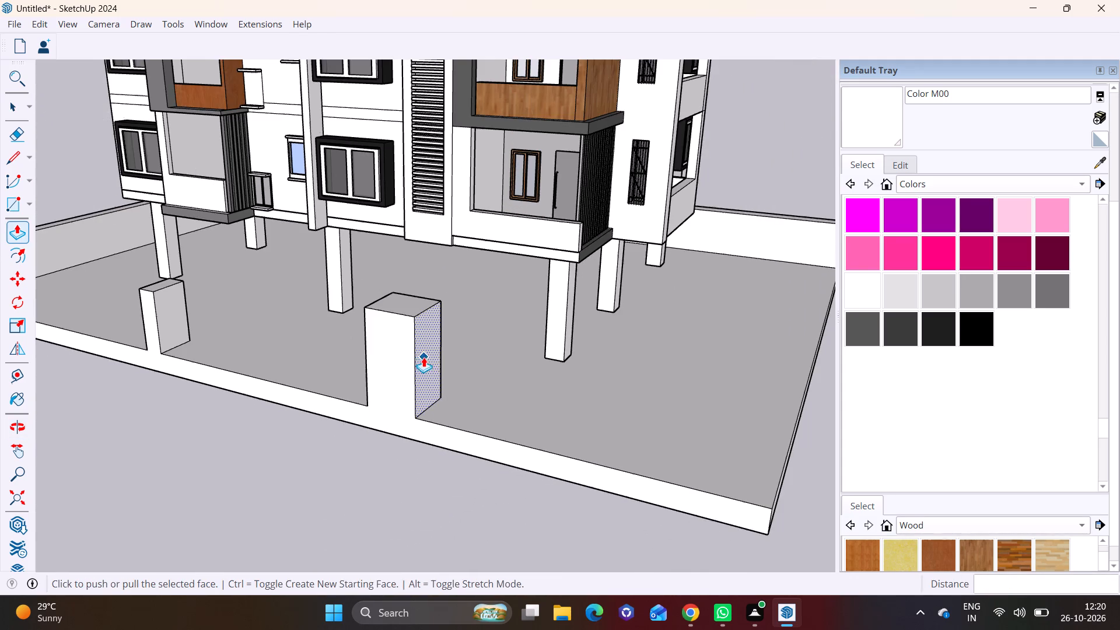
{"action": "middle_click_drag", "start_coordinate": [443, 363], "coordinate": [523, 323]}
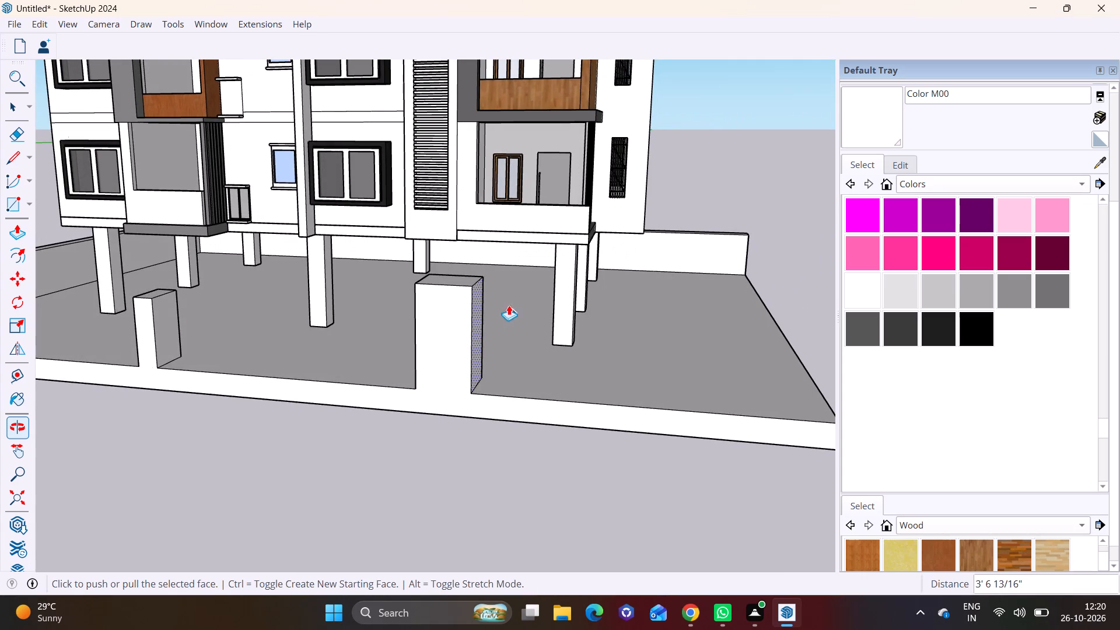
{"action": "middle_click_drag", "start_coordinate": [466, 325], "coordinate": [242, 407]}
{"action": "scroll", "coordinate": [345, 337], "scroll_direction": "up", "scroll_amount": 3}
{"action": "middle_click_drag", "start_coordinate": [349, 337], "coordinate": [161, 366]}
{"action": "scroll", "coordinate": [304, 323], "scroll_direction": "up", "scroll_amount": 6}
{"action": "middle_click_drag", "start_coordinate": [296, 326], "coordinate": [209, 332]}
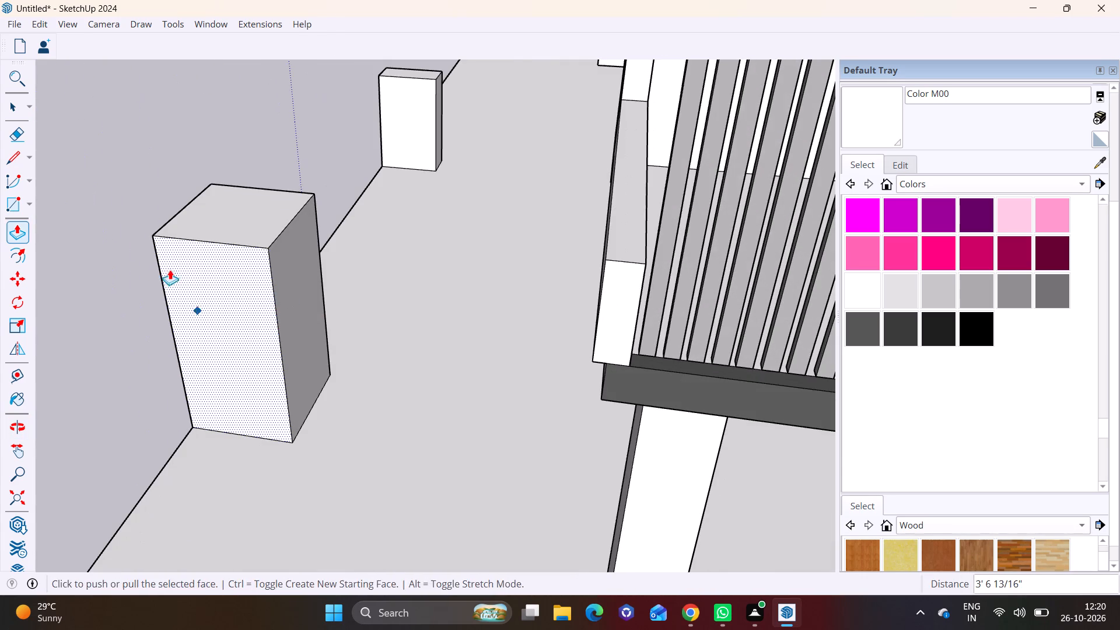
{"action": "left_click", "coordinate": [6, 109]}
{"action": "left_click", "coordinate": [300, 285]}
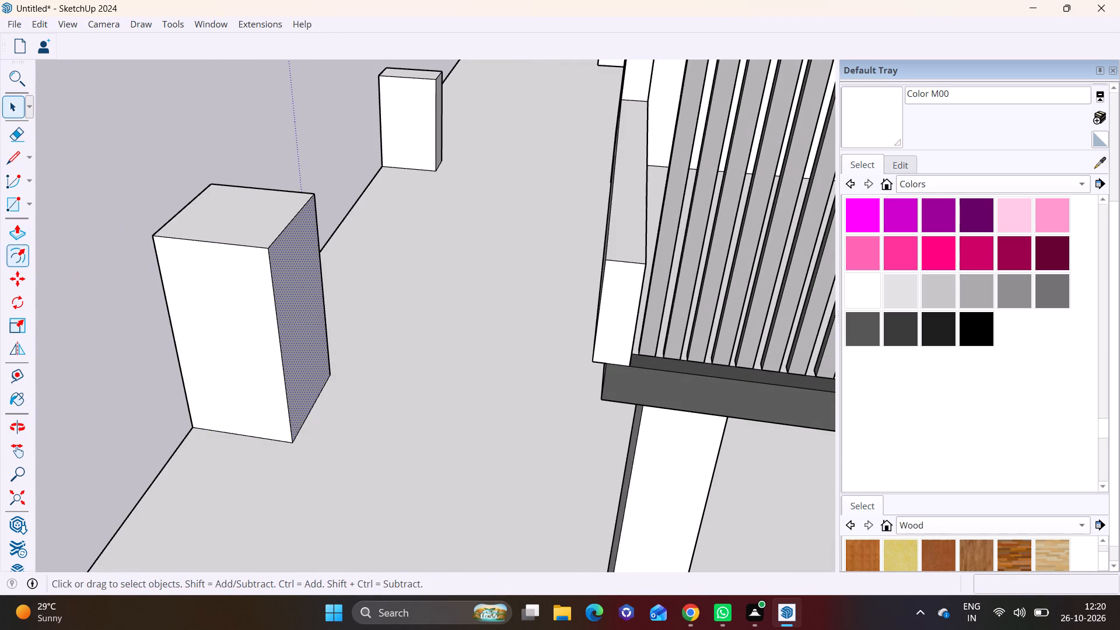
{"action": "left_click", "coordinate": [22, 230]}
{"action": "left_click", "coordinate": [315, 320]}
{"action": "left_click", "coordinate": [280, 314]}
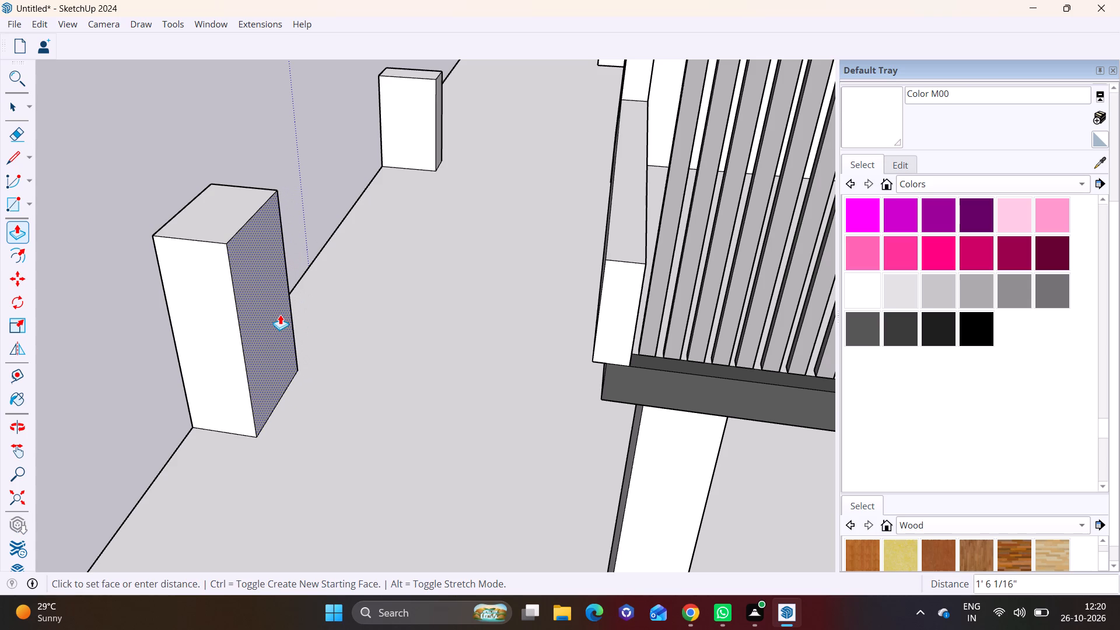
Push the walled-side pillar's building-facing face in, aligned with the open-side pillar's rear face.
{"action": "scroll", "coordinate": [407, 123], "scroll_direction": "up", "scroll_amount": 2}
{"action": "key", "text": "space"}
{"action": "left_click", "coordinate": [443, 130]}
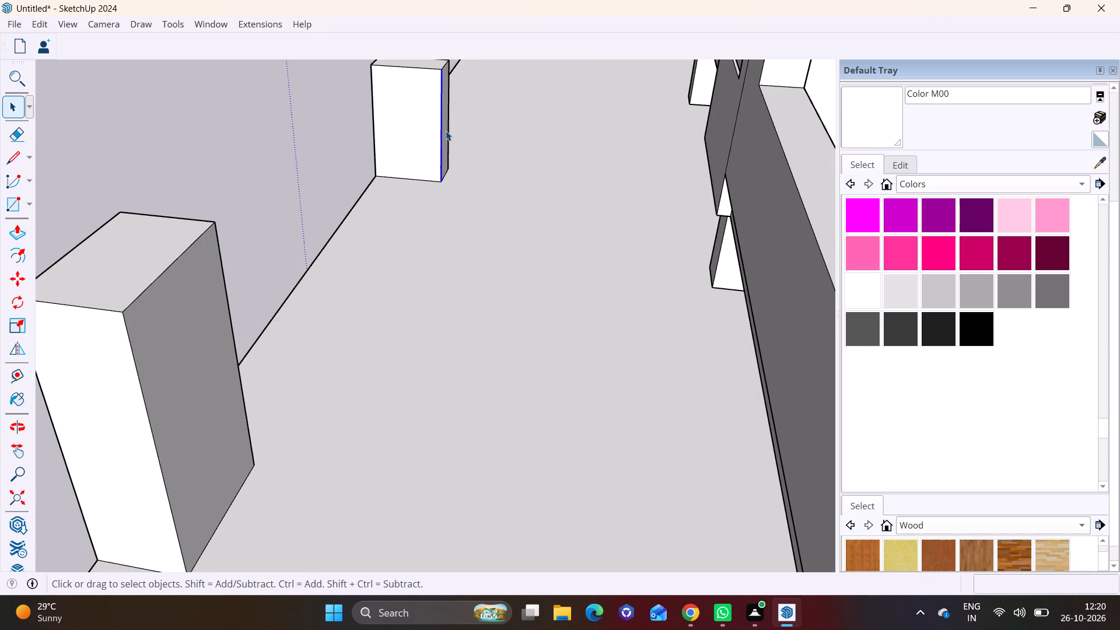
{"action": "left_click", "coordinate": [446, 131]}
{"action": "left_click", "coordinate": [15, 230]}
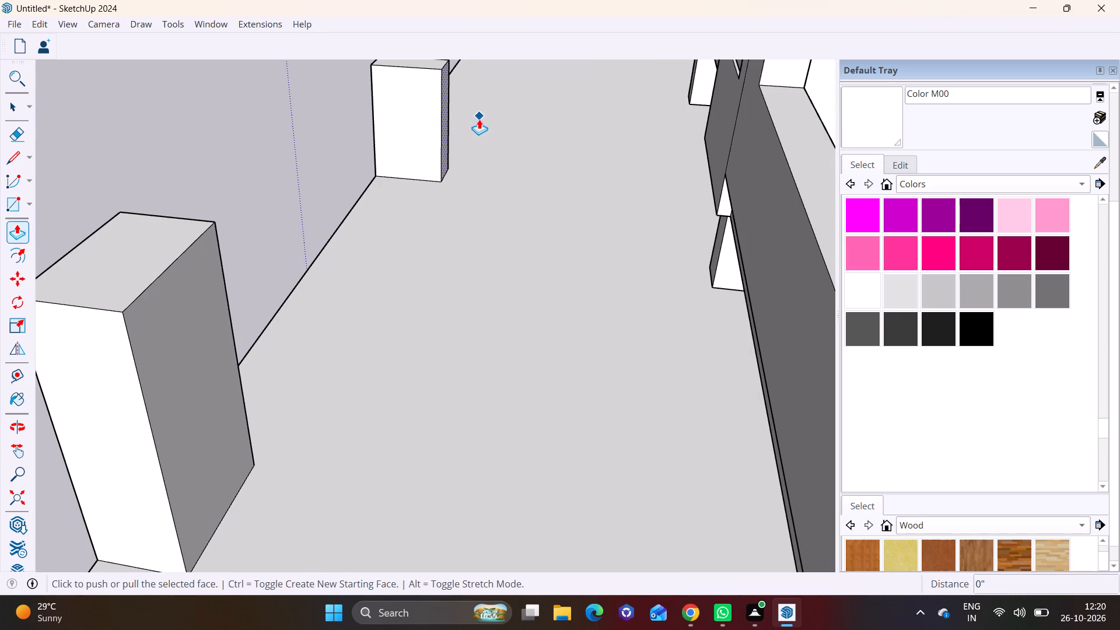
{"action": "left_click", "coordinate": [449, 131]}
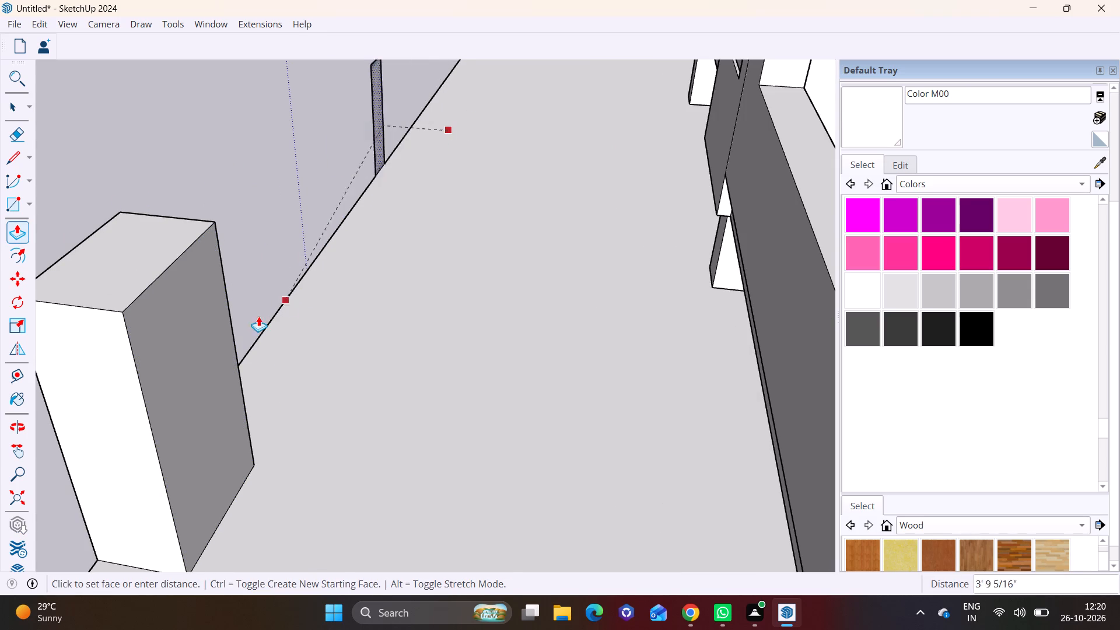
{"action": "left_click", "coordinate": [234, 328]}
{"action": "key", "text": "space"}
Lower the open-side pillar's top face level with the top of the walled-side pillar.
{"action": "scroll", "coordinate": [271, 268], "scroll_direction": "down", "scroll_amount": 13}
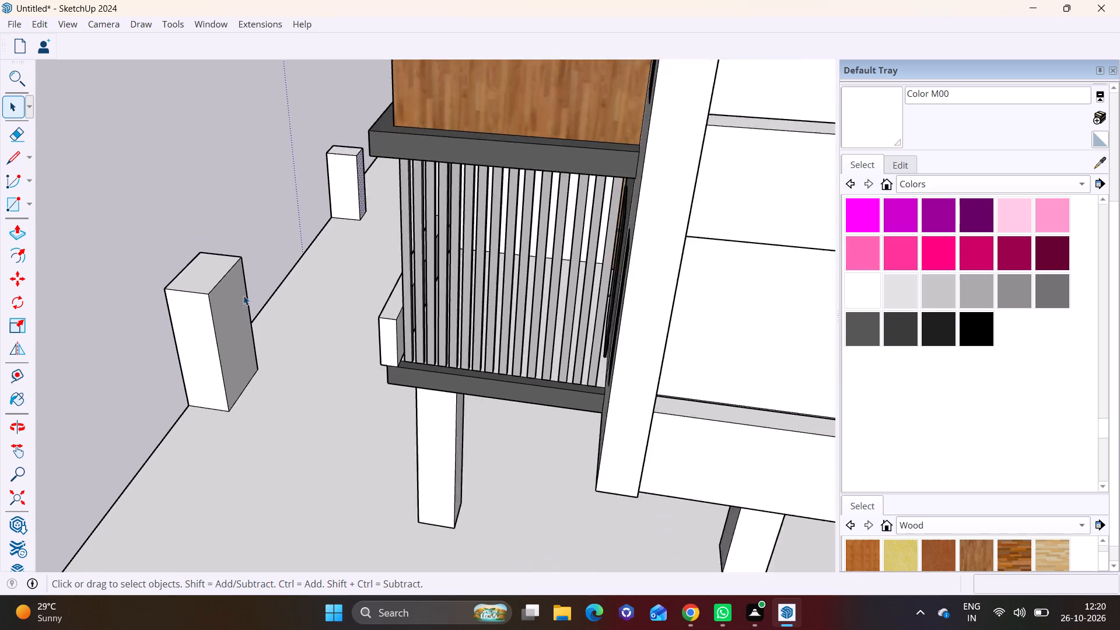
{"action": "scroll", "coordinate": [243, 295], "scroll_direction": "down", "scroll_amount": 2}
{"action": "middle_click_drag", "start_coordinate": [239, 341], "coordinate": [538, 188]}
{"action": "scroll", "coordinate": [446, 267], "scroll_direction": "down", "scroll_amount": 3}
{"action": "middle_click_drag", "start_coordinate": [352, 318], "coordinate": [657, 283]}
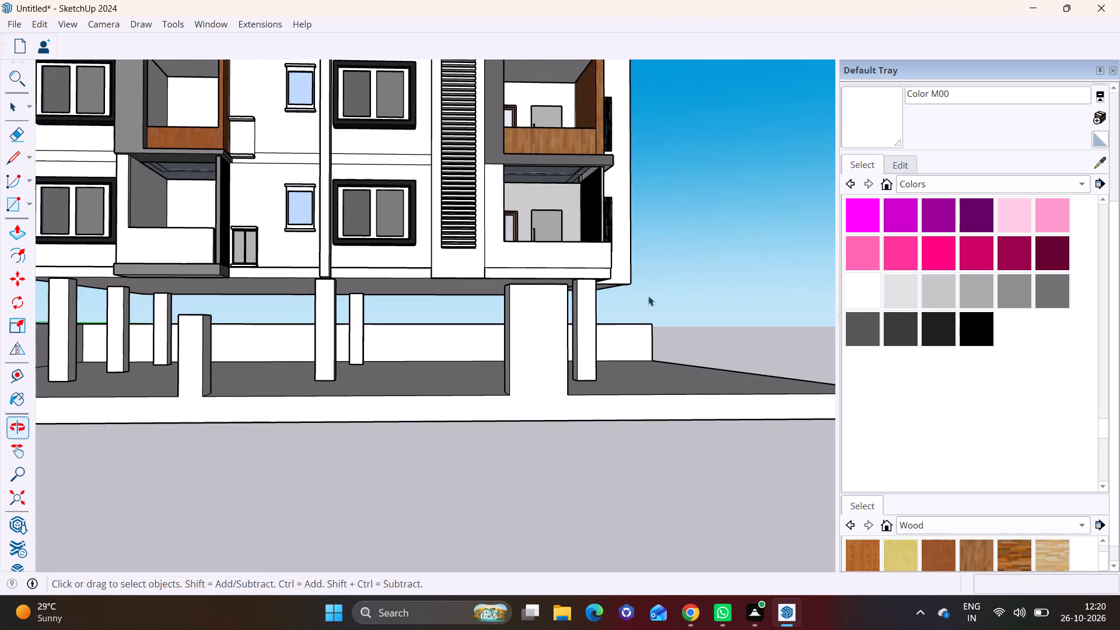
{"action": "middle_click_drag", "start_coordinate": [443, 285], "coordinate": [436, 380]}
{"action": "middle_click_drag", "start_coordinate": [446, 359], "coordinate": [415, 233]}
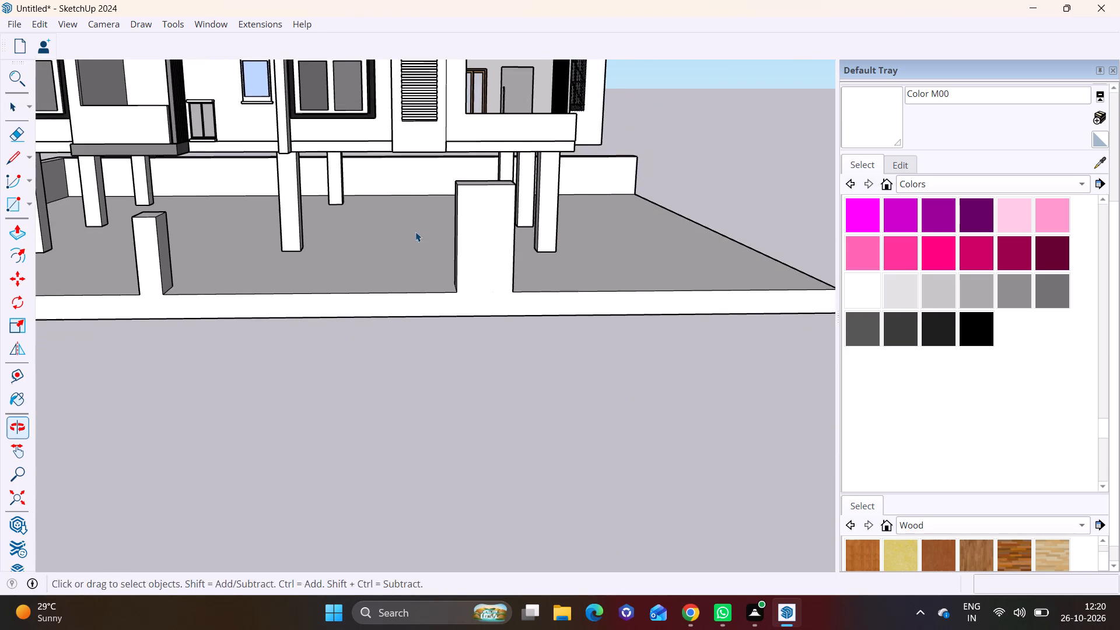
{"action": "middle_click_drag", "start_coordinate": [415, 232], "coordinate": [407, 253]}
{"action": "left_click", "coordinate": [487, 197]}
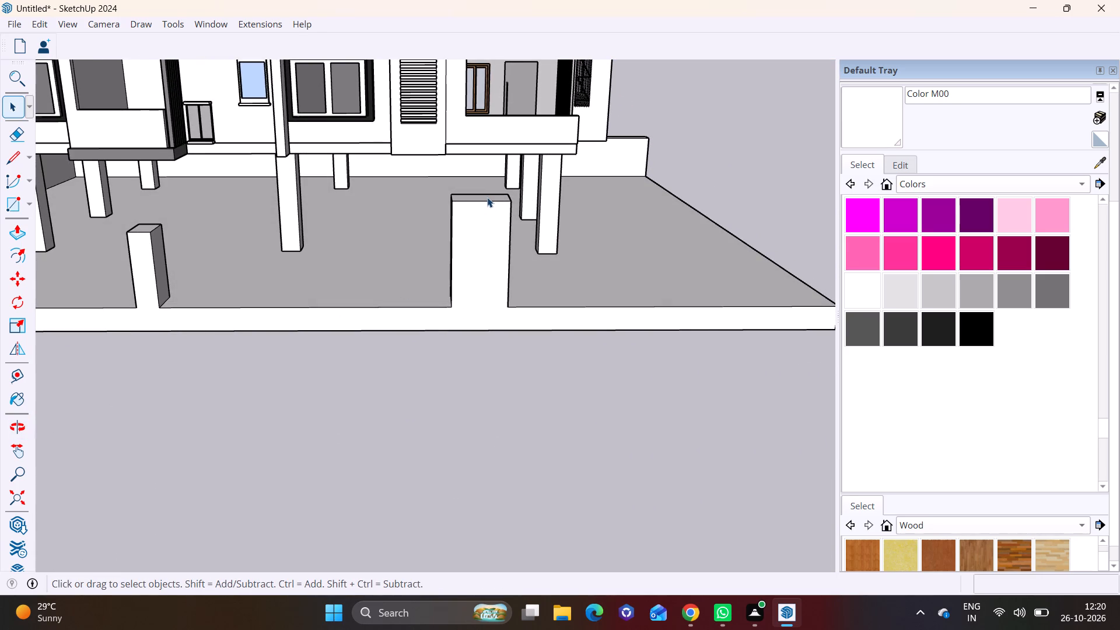
{"action": "left_click", "coordinate": [17, 228]}
{"action": "left_click", "coordinate": [470, 195]}
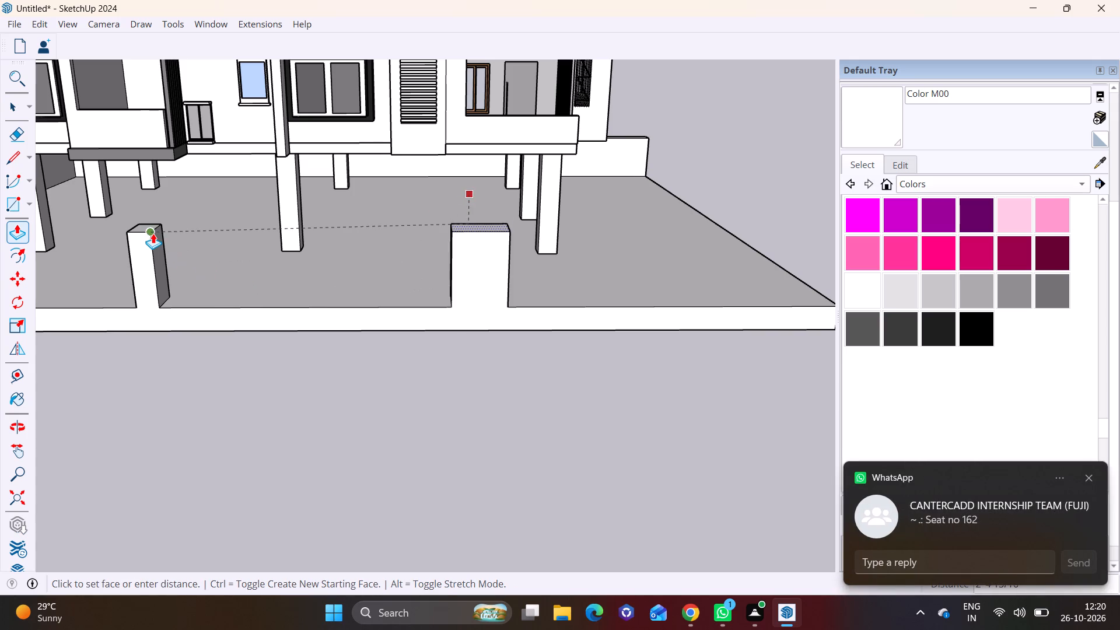
{"action": "left_click", "coordinate": [153, 233]}
Widen the walled-side pillar by pulling its outer side face toward the boundary wall about 2' 11".
{"action": "middle_click_drag", "start_coordinate": [316, 304], "coordinate": [335, 216]}
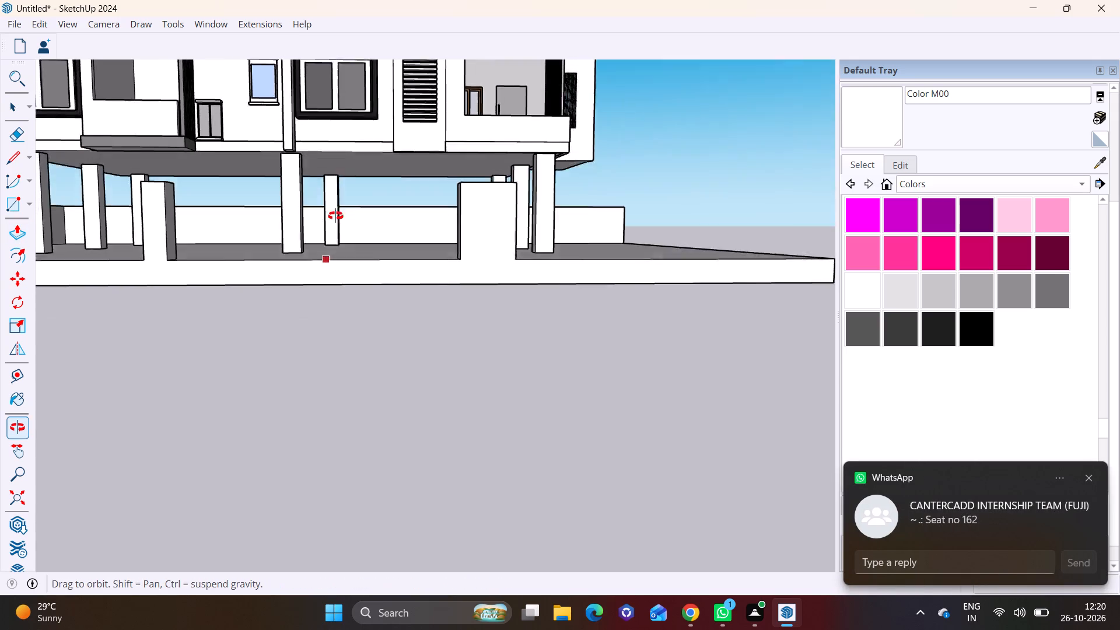
{"action": "middle_click_drag", "start_coordinate": [335, 216], "coordinate": [342, 199]}
{"action": "scroll", "coordinate": [348, 198], "scroll_direction": "down", "scroll_amount": 2}
{"action": "middle_click_drag", "start_coordinate": [249, 188], "coordinate": [457, 271]}
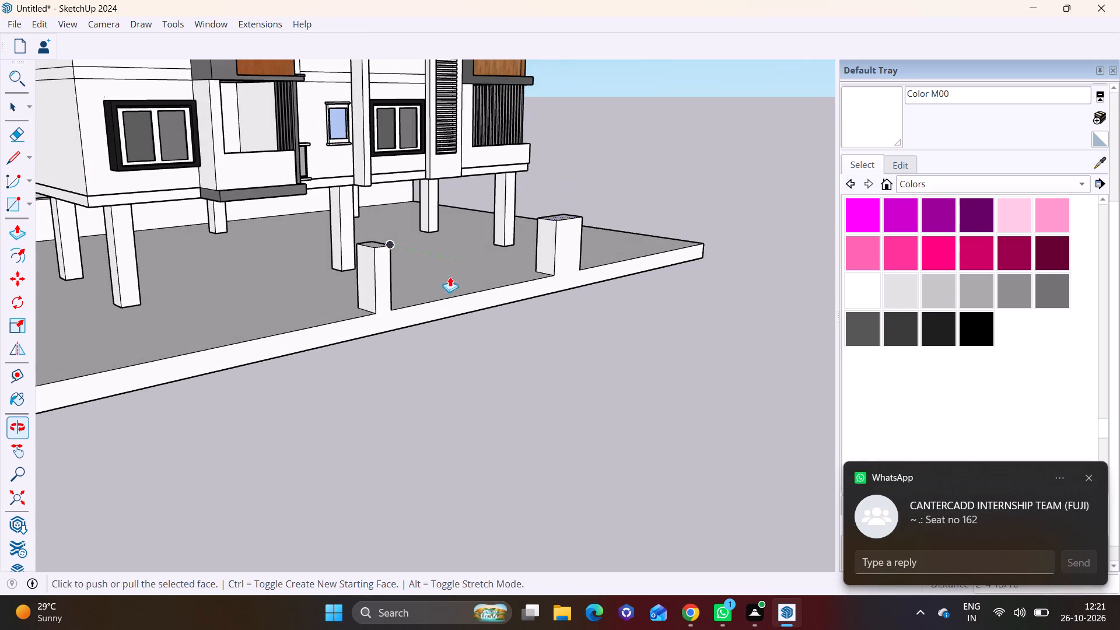
{"action": "key", "text": "space"}
{"action": "left_click", "coordinate": [367, 280]}
{"action": "left_click", "coordinate": [17, 228]}
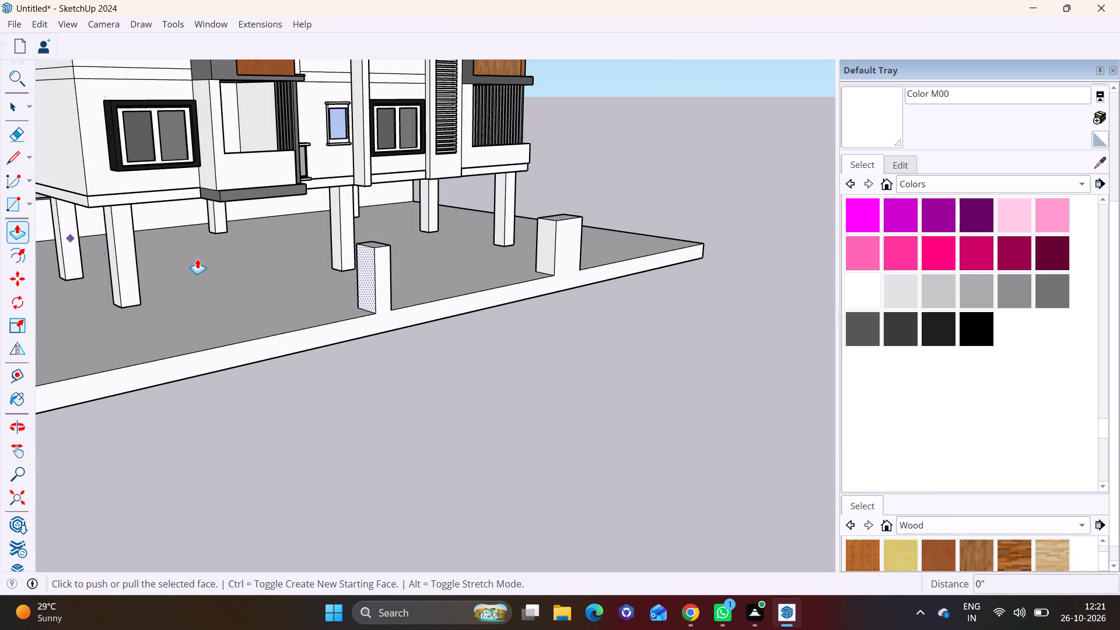
{"action": "left_click", "coordinate": [363, 276]}
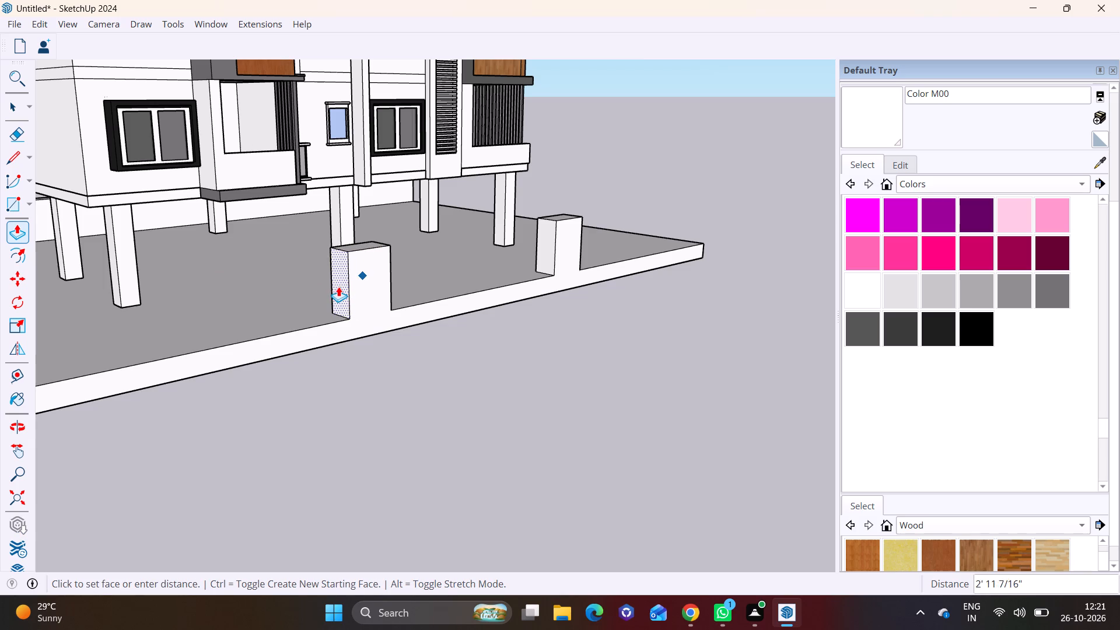
{"action": "left_click", "coordinate": [338, 286]}
{"action": "key", "text": "space"}
Draw a rectangle about 2' 4" wide on the walled-side pillar's top face, starting from its rear edge.
{"action": "middle_click_drag", "start_coordinate": [517, 375], "coordinate": [374, 260]}
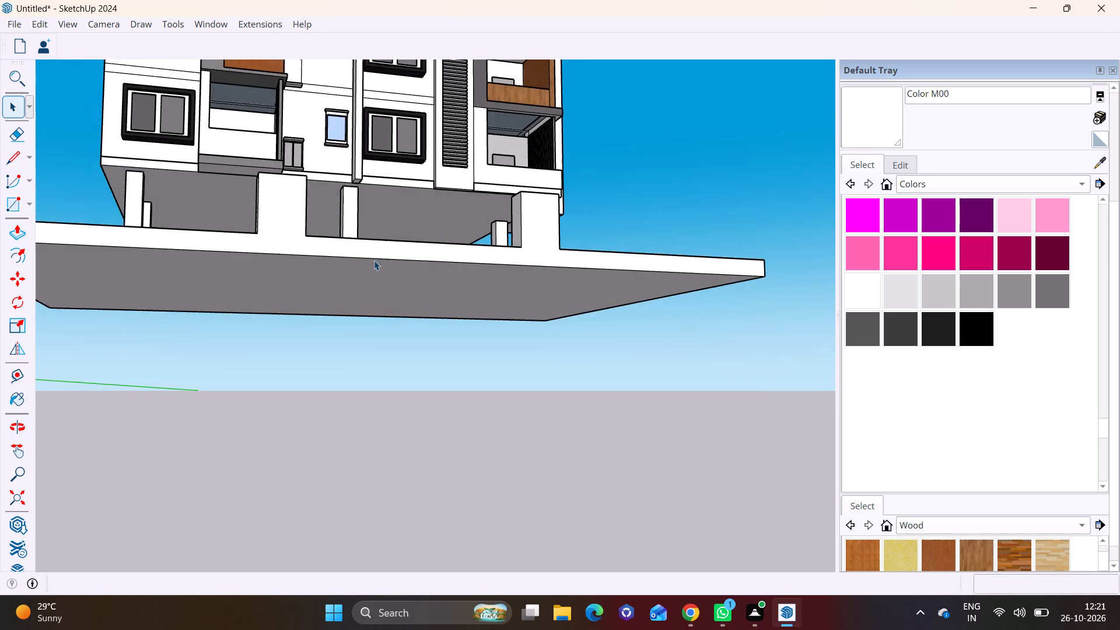
{"action": "scroll", "coordinate": [427, 276], "scroll_direction": "down", "scroll_amount": 5}
{"action": "middle_click_drag", "start_coordinate": [391, 327], "coordinate": [307, 422]}
{"action": "scroll", "coordinate": [358, 311], "scroll_direction": "down", "scroll_amount": 3}
{"action": "middle_click_drag", "start_coordinate": [407, 296], "coordinate": [340, 403]}
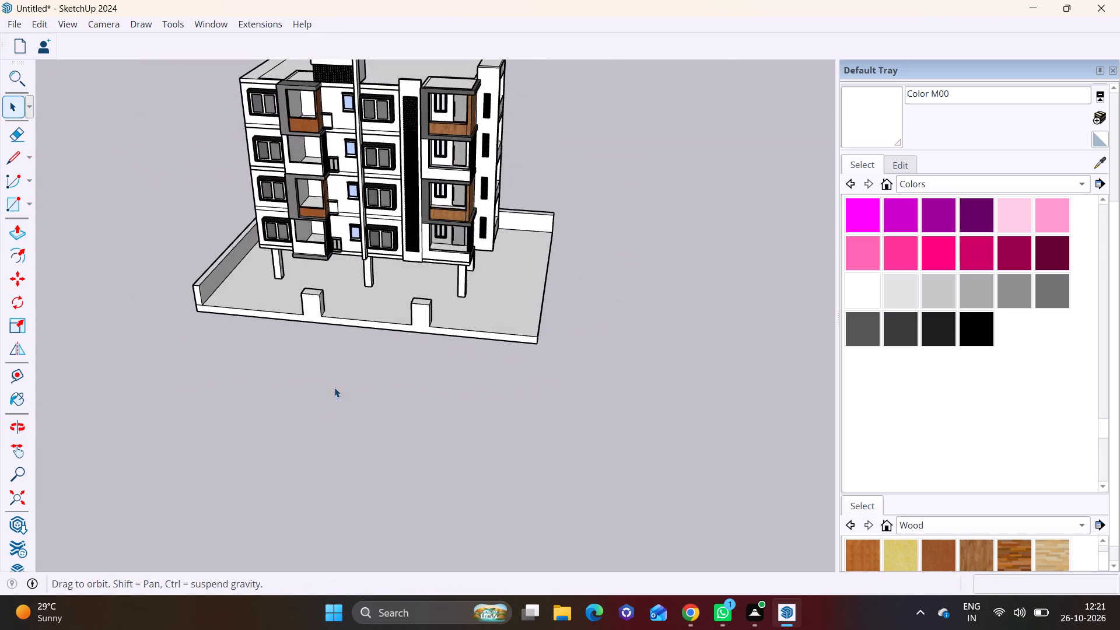
{"action": "scroll", "coordinate": [312, 236], "scroll_direction": "up", "scroll_amount": 7}
{"action": "middle_click_drag", "start_coordinate": [327, 319], "coordinate": [329, 394]}
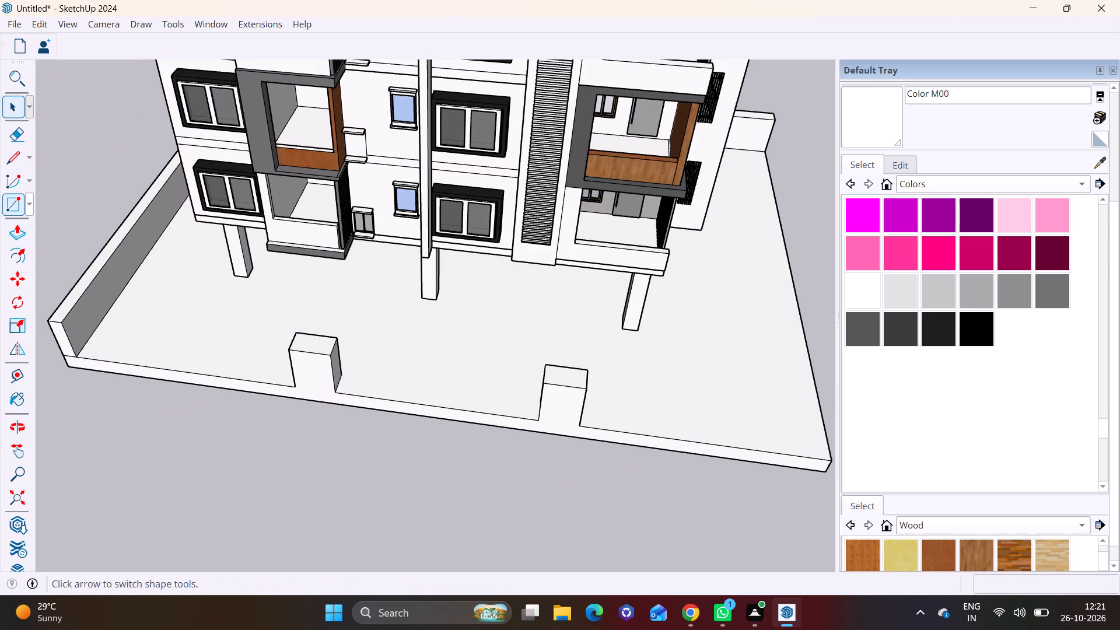
{"action": "left_click", "coordinate": [23, 201]}
{"action": "left_click", "coordinate": [29, 209]}
{"action": "left_click", "coordinate": [38, 226]}
{"action": "scroll", "coordinate": [303, 362], "scroll_direction": "up", "scroll_amount": 3}
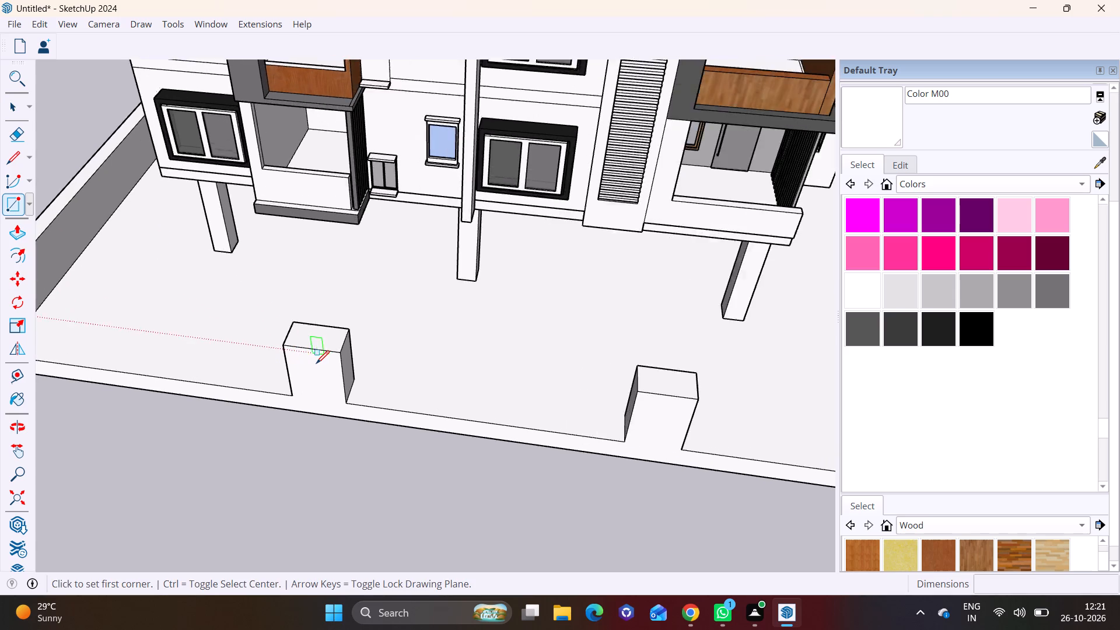
{"action": "scroll", "coordinate": [316, 363], "scroll_direction": "up", "scroll_amount": 7}
{"action": "left_click", "coordinate": [296, 283]}
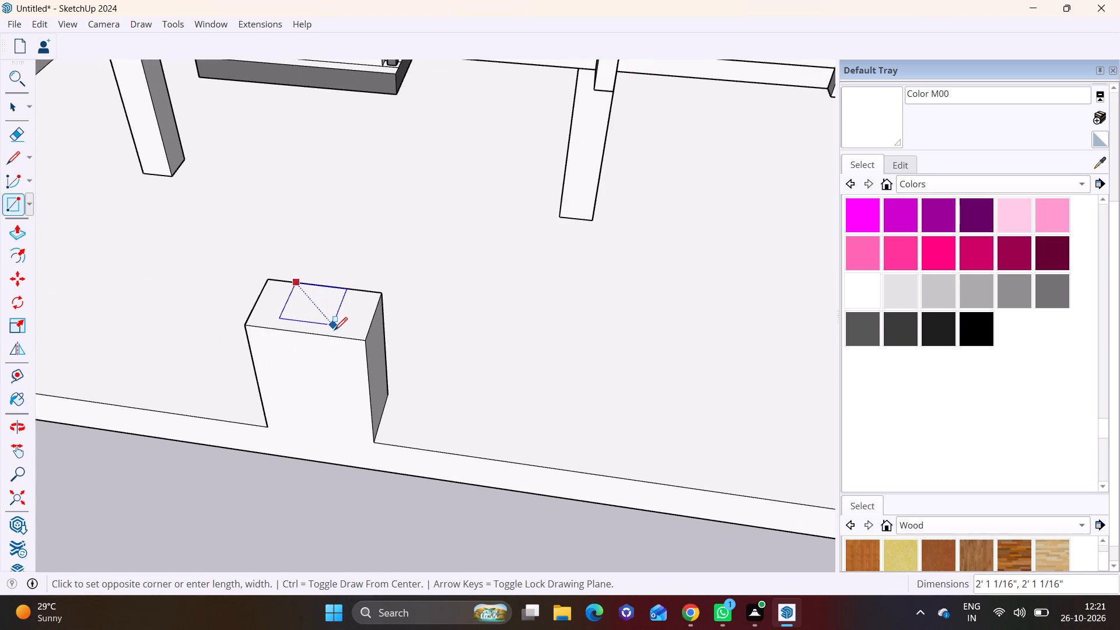
{"action": "left_click", "coordinate": [334, 331]}
{"action": "key", "text": "space"}
Pull the rectangle on top of the walled-side pillar up about 6" into a raised block.
{"action": "left_click", "coordinate": [321, 314]}
{"action": "left_click", "coordinate": [23, 225]}
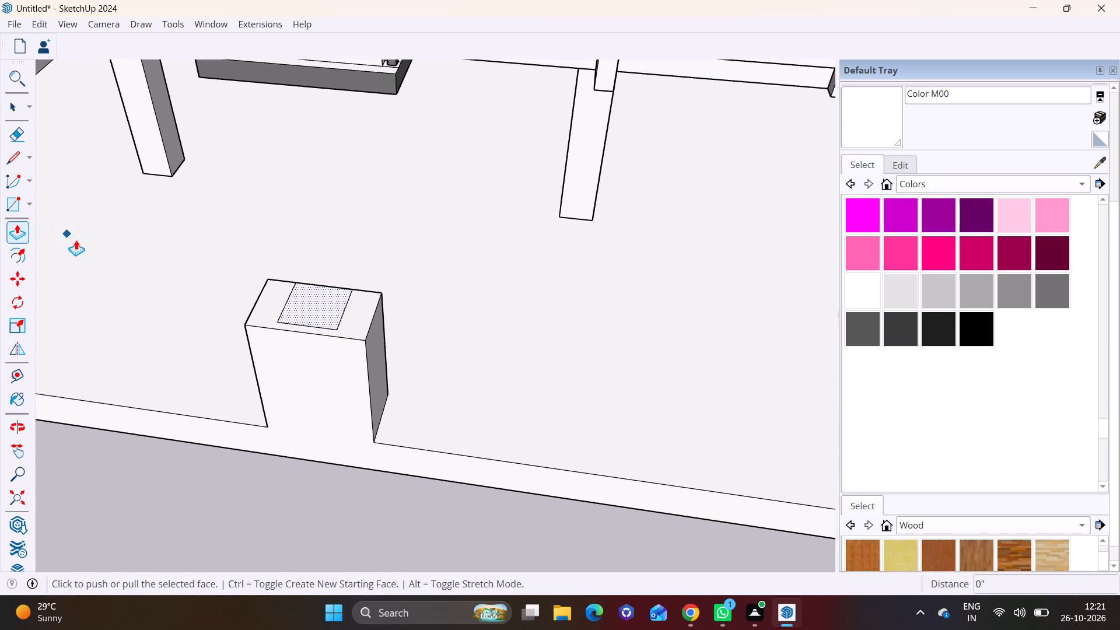
{"action": "left_click", "coordinate": [303, 302]}
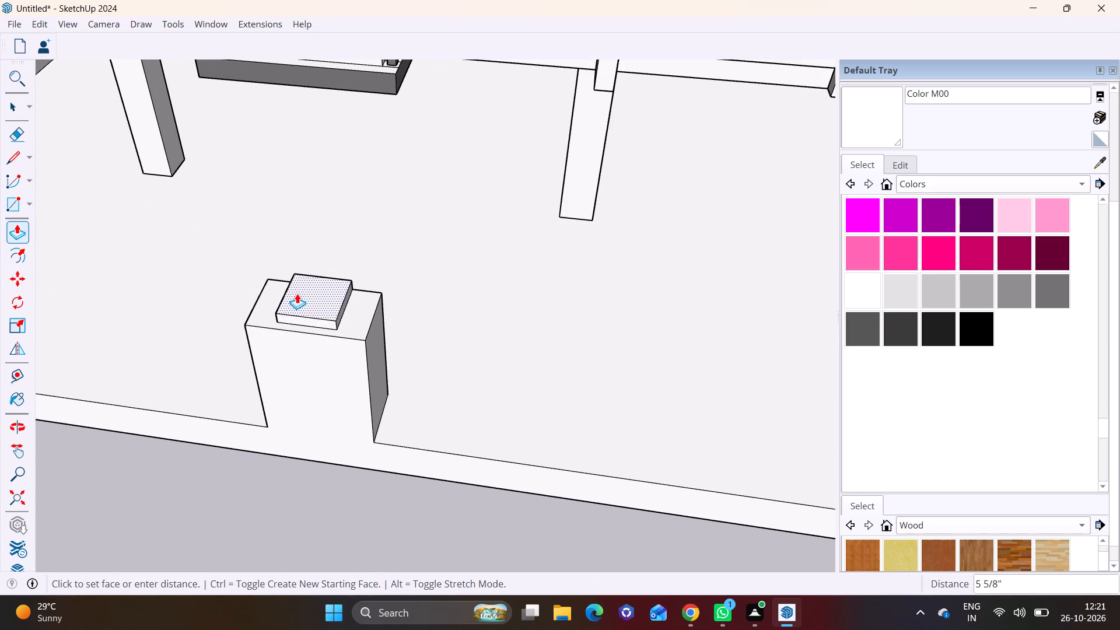
{"action": "left_click", "coordinate": [296, 289]}
{"action": "middle_click_drag", "start_coordinate": [365, 315], "coordinate": [232, 251]}
{"action": "key", "text": "space"}
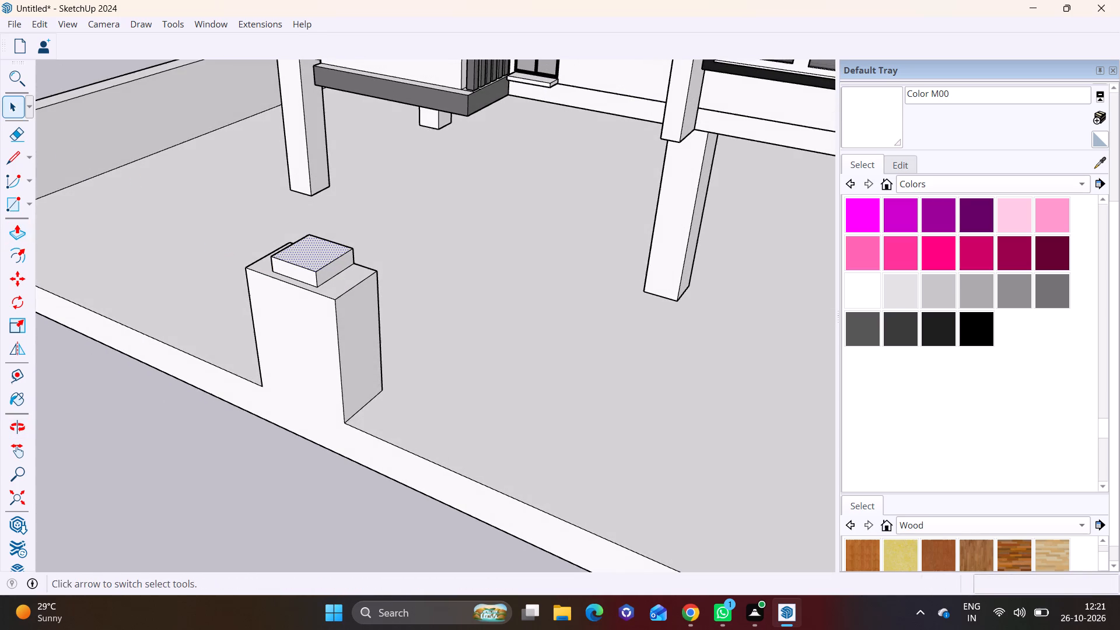
Extend the raised block's inner side face across the opening into a beam reaching slightly past the open-side pillar.
{"action": "left_click", "coordinate": [6, 104]}
{"action": "left_click", "coordinate": [337, 272]}
{"action": "left_click", "coordinate": [332, 268]}
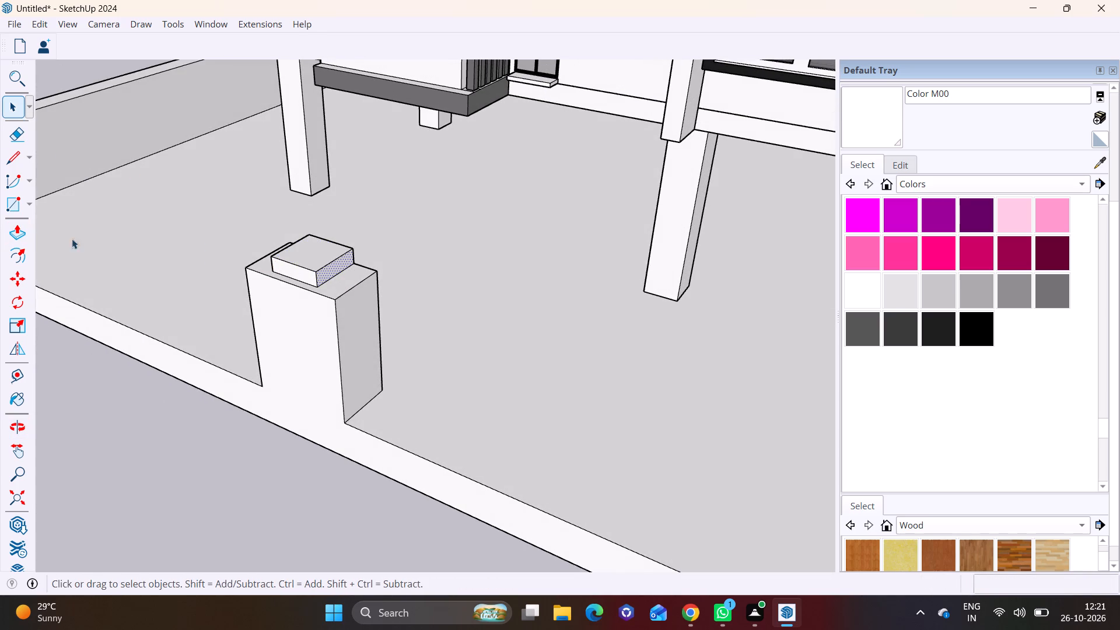
{"action": "left_click", "coordinate": [19, 229]}
{"action": "left_click", "coordinate": [323, 271]}
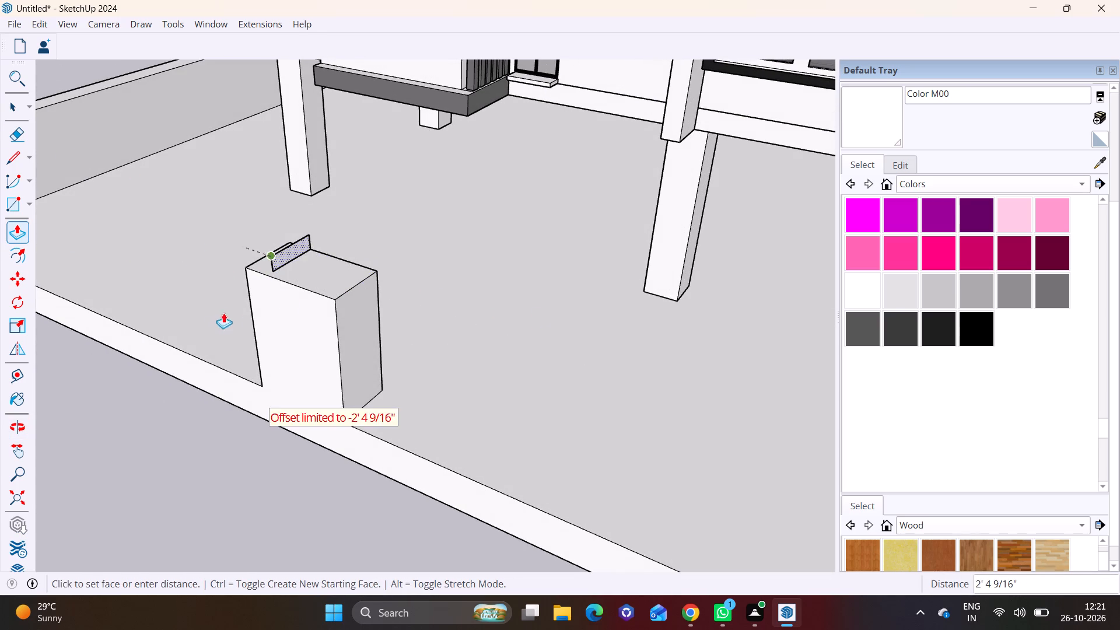
{"action": "left_click", "coordinate": [520, 348]}
{"action": "left_click_drag", "start_coordinate": [356, 273], "coordinate": [653, 385]}
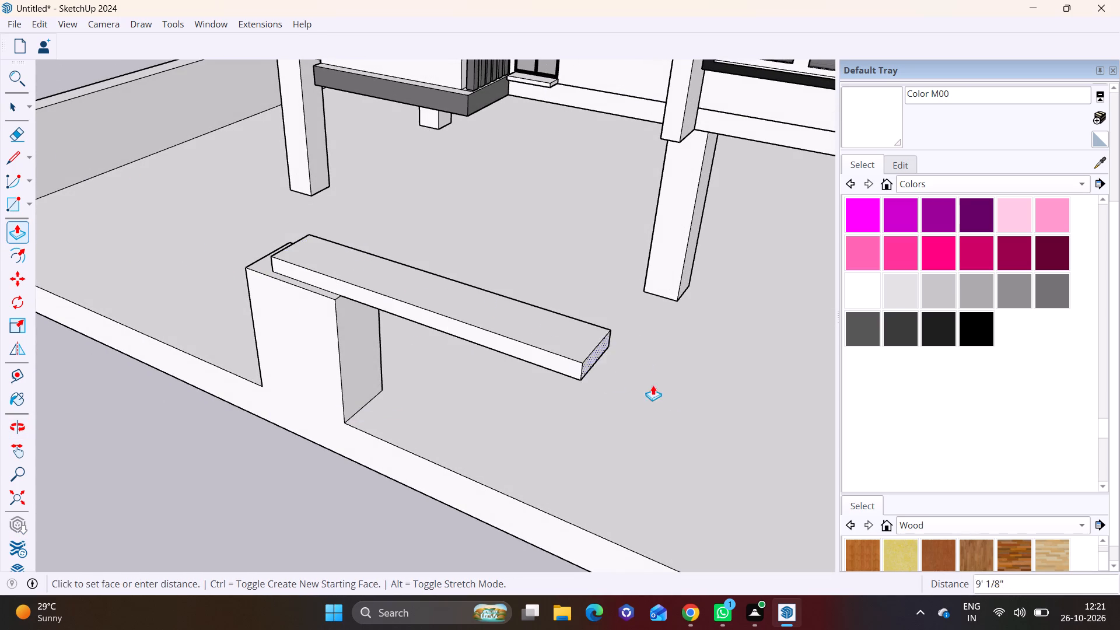
{"action": "left_click_drag", "start_coordinate": [653, 385], "coordinate": [674, 392]}
{"action": "scroll", "coordinate": [673, 405], "scroll_direction": "down", "scroll_amount": 8}
{"action": "middle_click_drag", "start_coordinate": [652, 405], "coordinate": [497, 342], "text": "shift"}
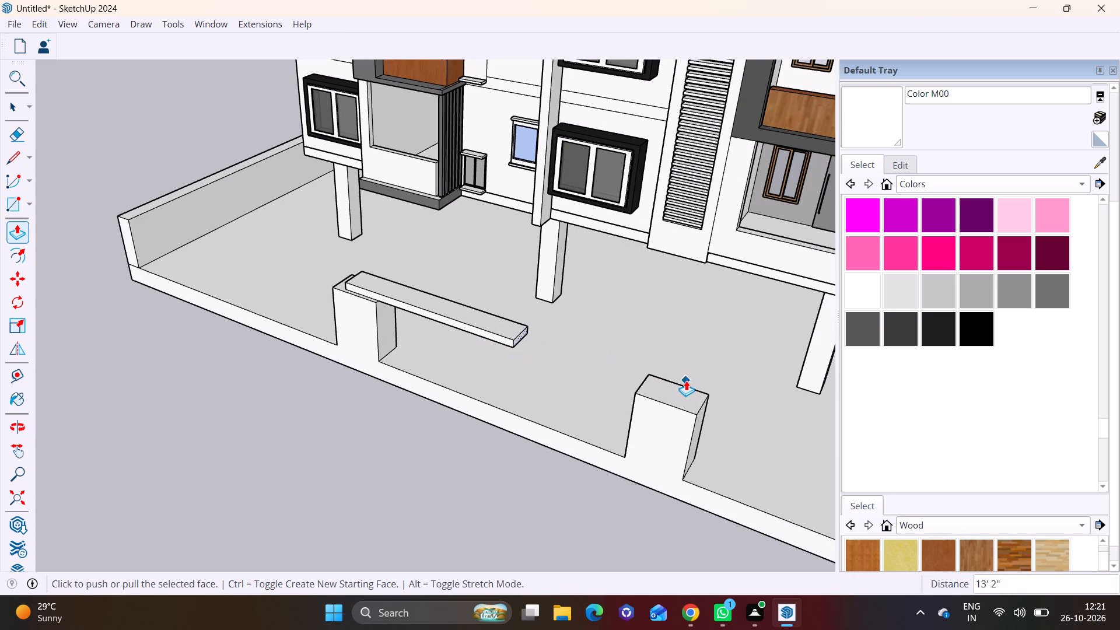
{"action": "left_click_drag", "start_coordinate": [519, 337], "coordinate": [710, 408]}
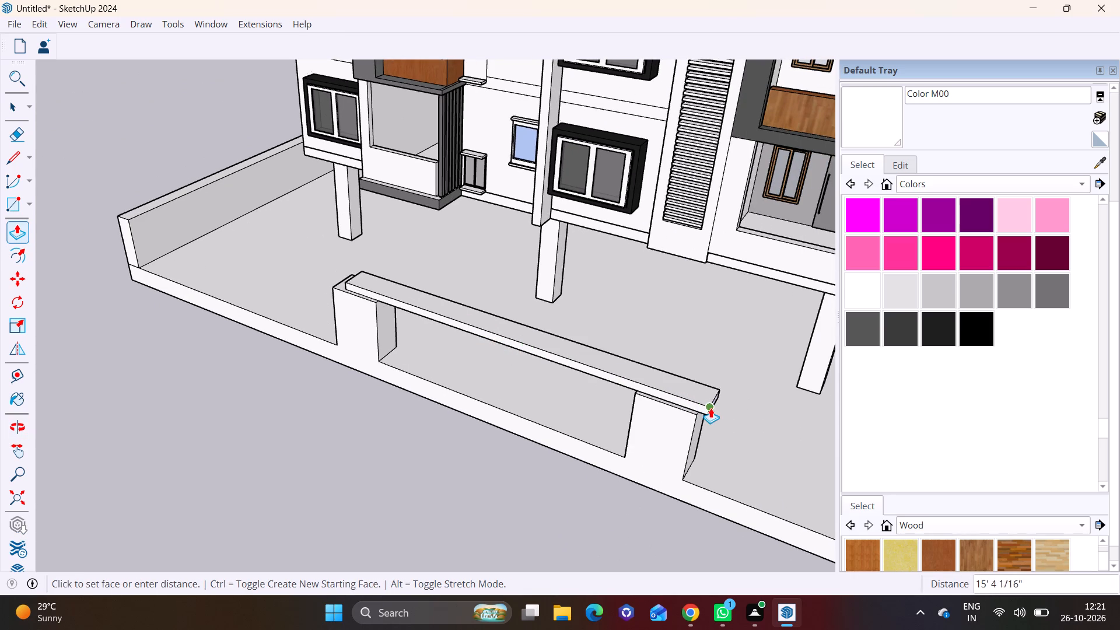
{"action": "left_click_drag", "start_coordinate": [710, 408], "coordinate": [724, 409]}
{"action": "left_click", "coordinate": [724, 409]}
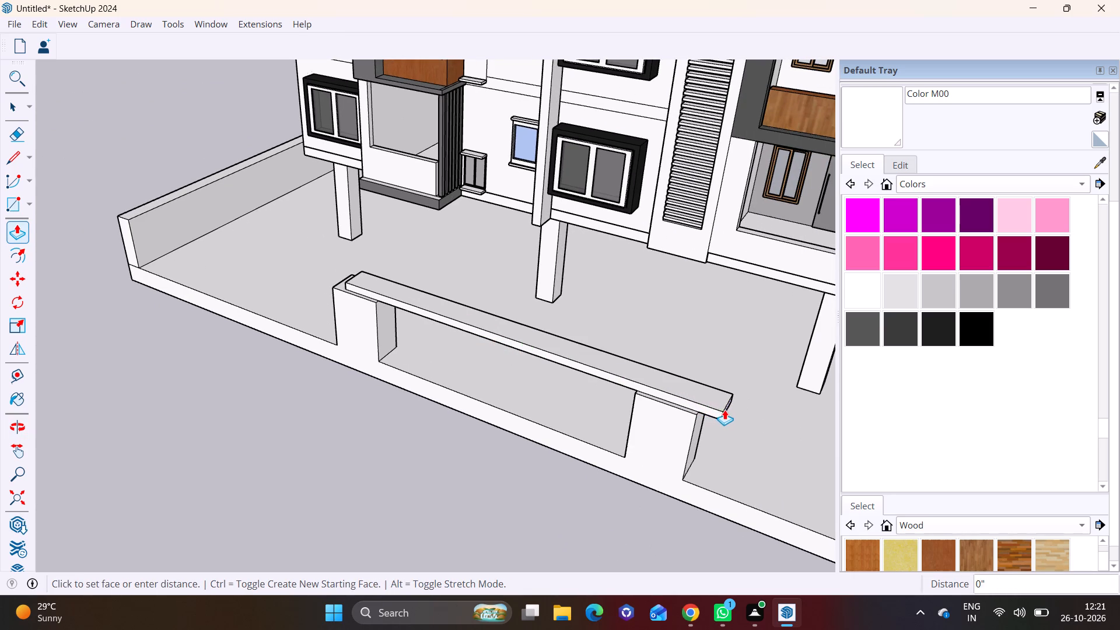
{"action": "scroll", "coordinate": [657, 392], "scroll_direction": "up", "scroll_amount": 2}
{"action": "left_click", "coordinate": [719, 426]}
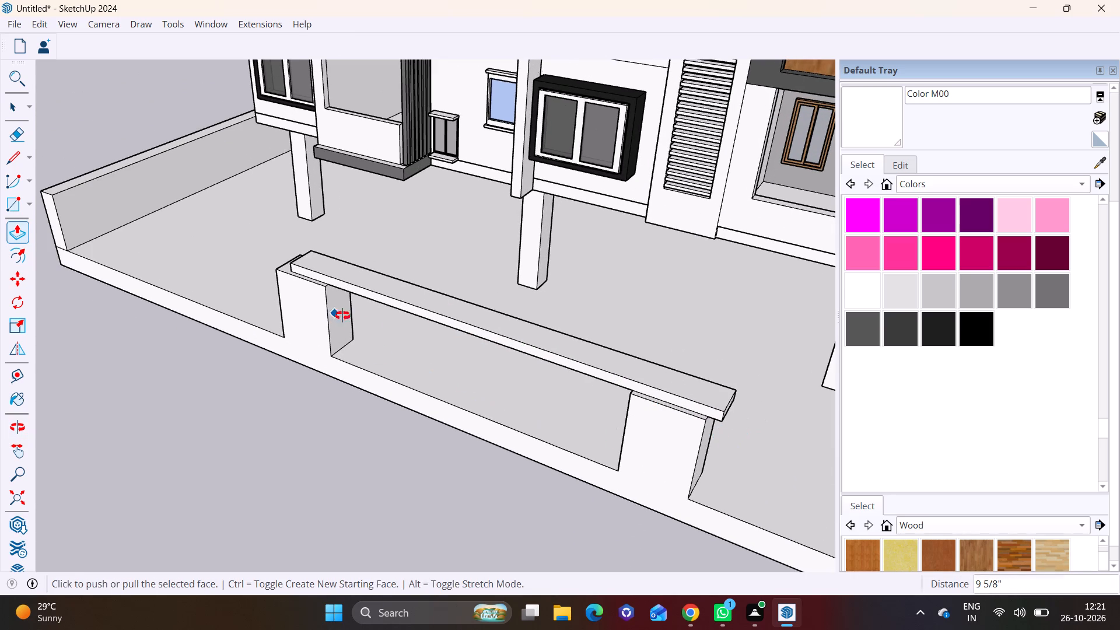
Pull the beam's walled-side end out about 1' 2 1/4" to the pillar's outer face and about 1' 1/2" beyond it.
{"action": "middle_click_drag", "start_coordinate": [335, 313], "coordinate": [653, 376]}
{"action": "scroll", "coordinate": [226, 357], "scroll_direction": "up", "scroll_amount": 5}
{"action": "middle_click_drag", "start_coordinate": [335, 363], "coordinate": [418, 311], "text": "shift"}
{"action": "key", "text": "space"}
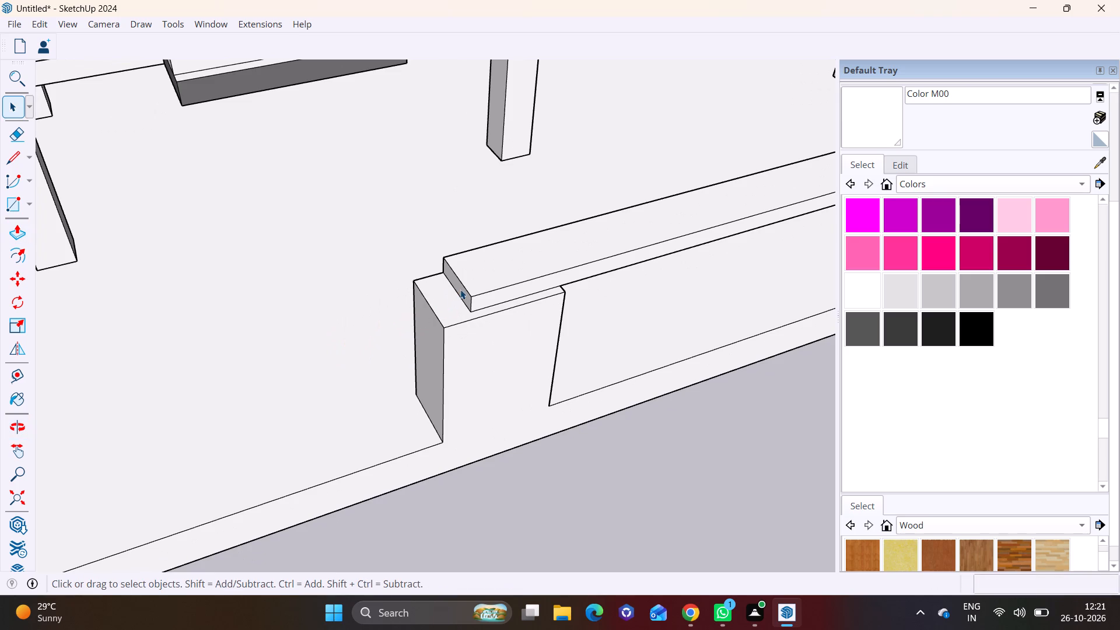
{"action": "left_click", "coordinate": [460, 289]}
{"action": "left_click", "coordinate": [13, 225]}
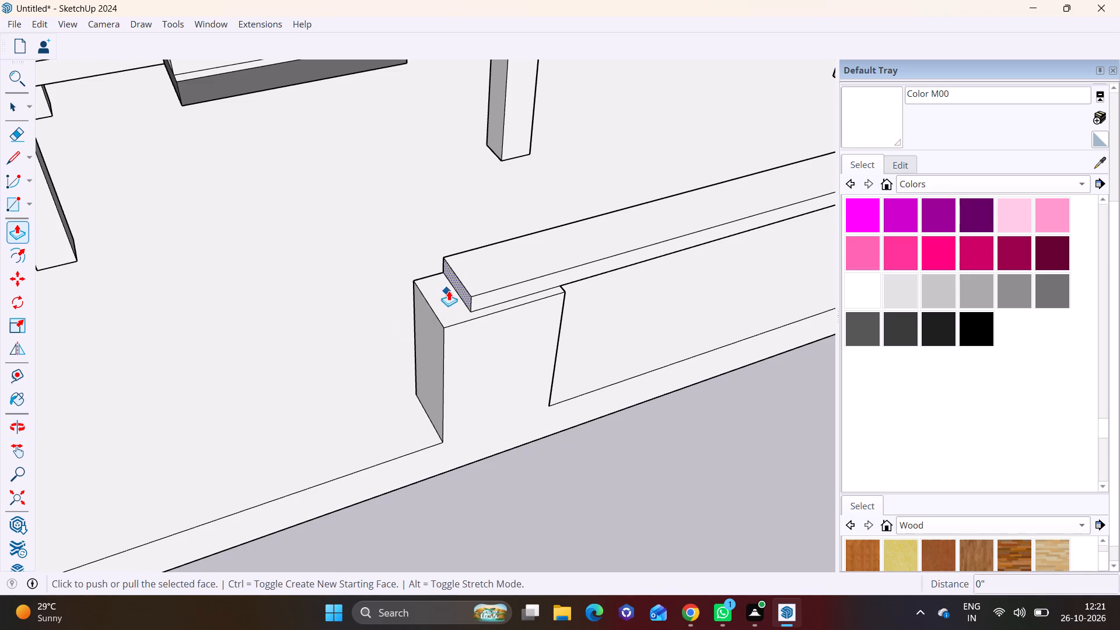
{"action": "left_click", "coordinate": [457, 287]}
{"action": "left_click", "coordinate": [404, 300]}
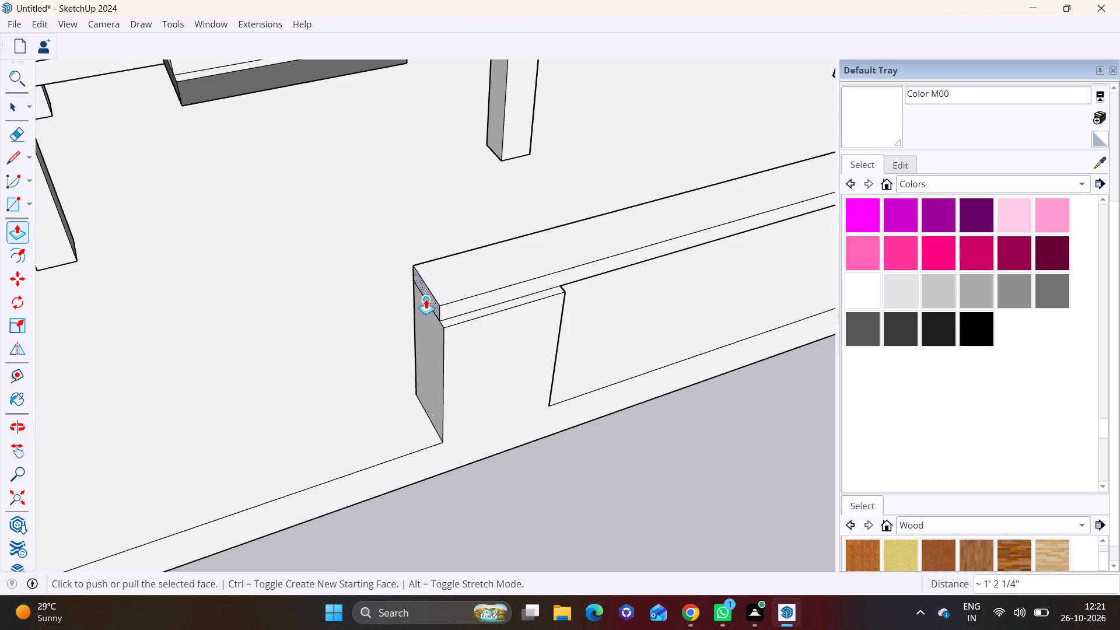
{"action": "left_click", "coordinate": [426, 299]}
{"action": "left_click", "coordinate": [397, 302]}
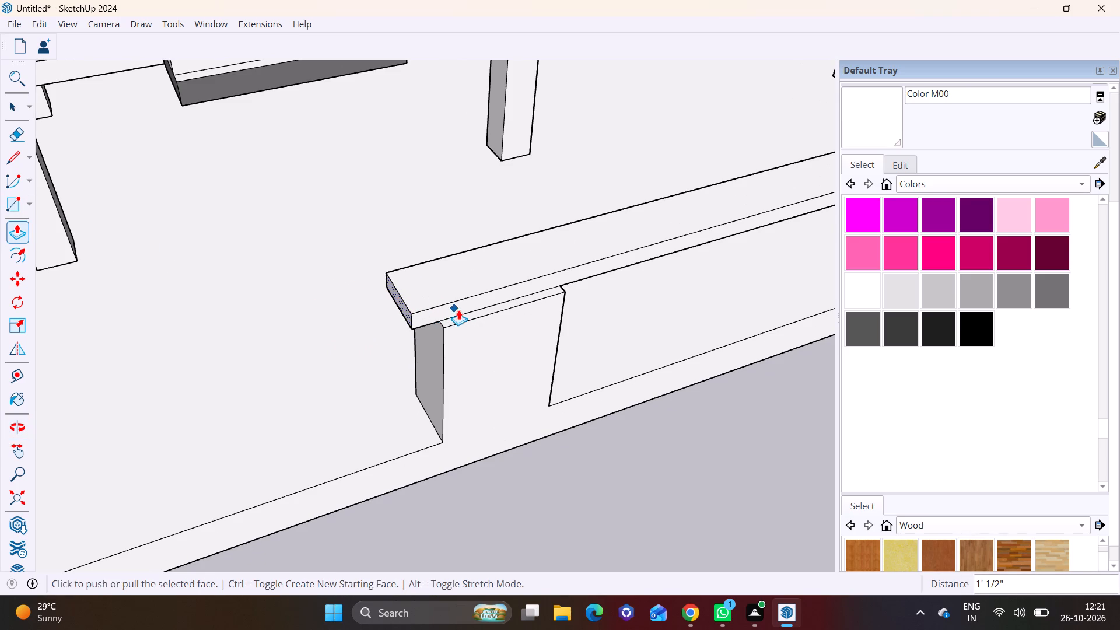
Pull the beam's street-facing long face forward about 1' 4 5/16".
{"action": "key", "text": "space"}
{"action": "left_click", "coordinate": [462, 310]}
{"action": "left_click", "coordinate": [13, 230]}
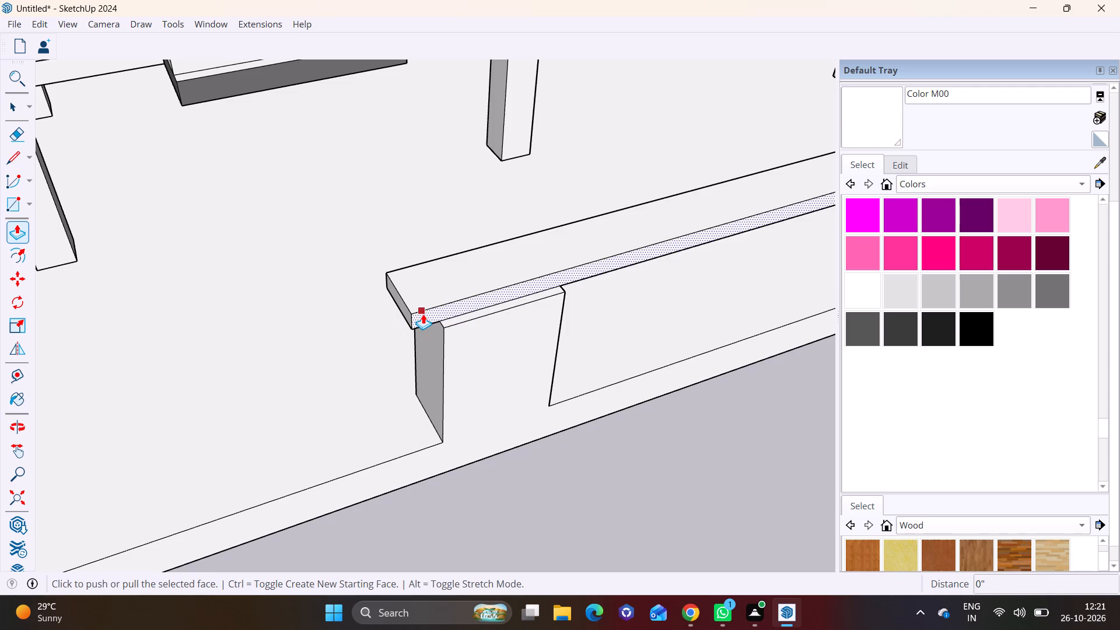
{"action": "left_click", "coordinate": [423, 314]}
{"action": "left_click", "coordinate": [445, 332]}
Lengthen the beam's overhang beyond the walled-side pillar by pulling its end face out about 1' 2 1/4".
{"action": "scroll", "coordinate": [511, 393], "scroll_direction": "down", "scroll_amount": 7}
{"action": "middle_click_drag", "start_coordinate": [621, 393], "coordinate": [492, 183]}
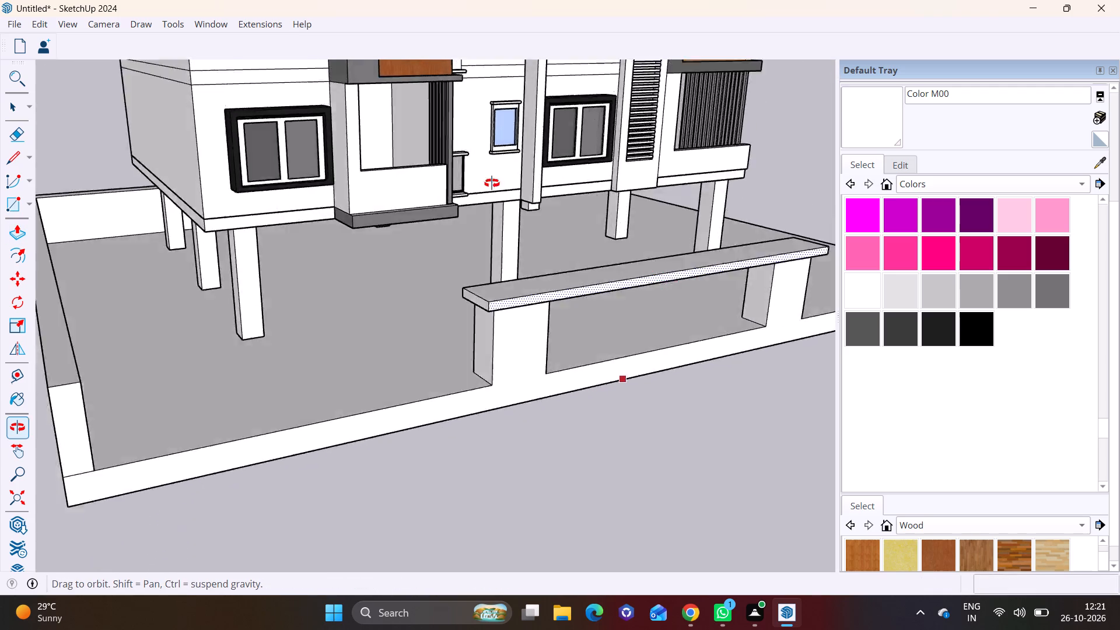
{"action": "middle_click_drag", "start_coordinate": [492, 183], "coordinate": [410, 120]}
{"action": "scroll", "coordinate": [503, 234], "scroll_direction": "down", "scroll_amount": 5}
{"action": "middle_click_drag", "start_coordinate": [629, 297], "coordinate": [488, 296], "text": "shift"}
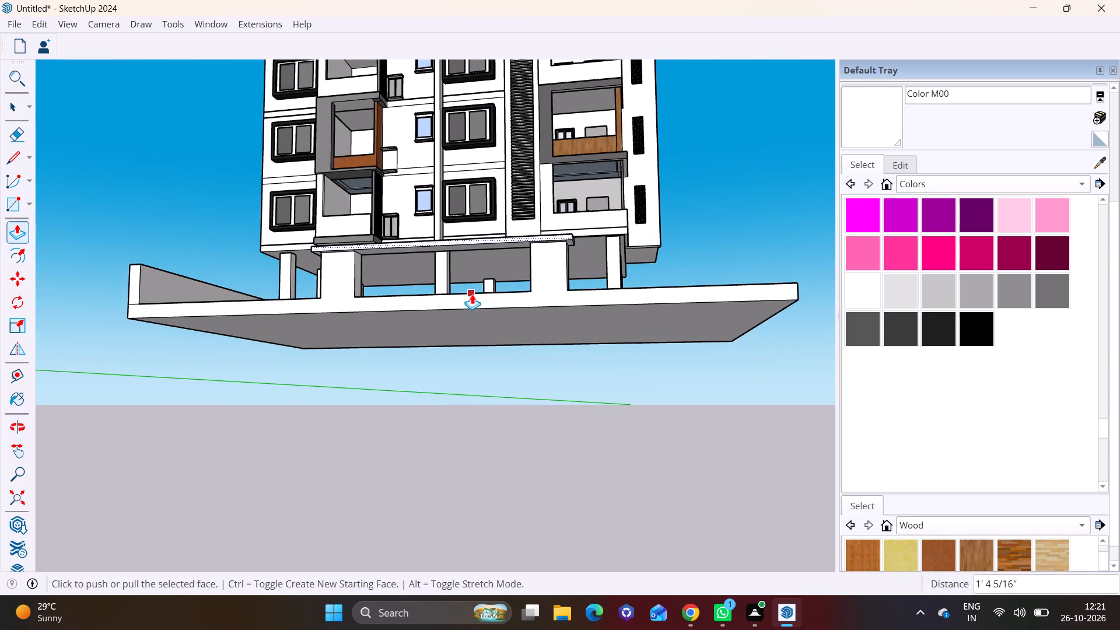
{"action": "middle_click_drag", "start_coordinate": [472, 296], "coordinate": [656, 338]}
{"action": "scroll", "coordinate": [452, 300], "scroll_direction": "up", "scroll_amount": 6}
{"action": "middle_click_drag", "start_coordinate": [387, 258], "coordinate": [500, 322]}
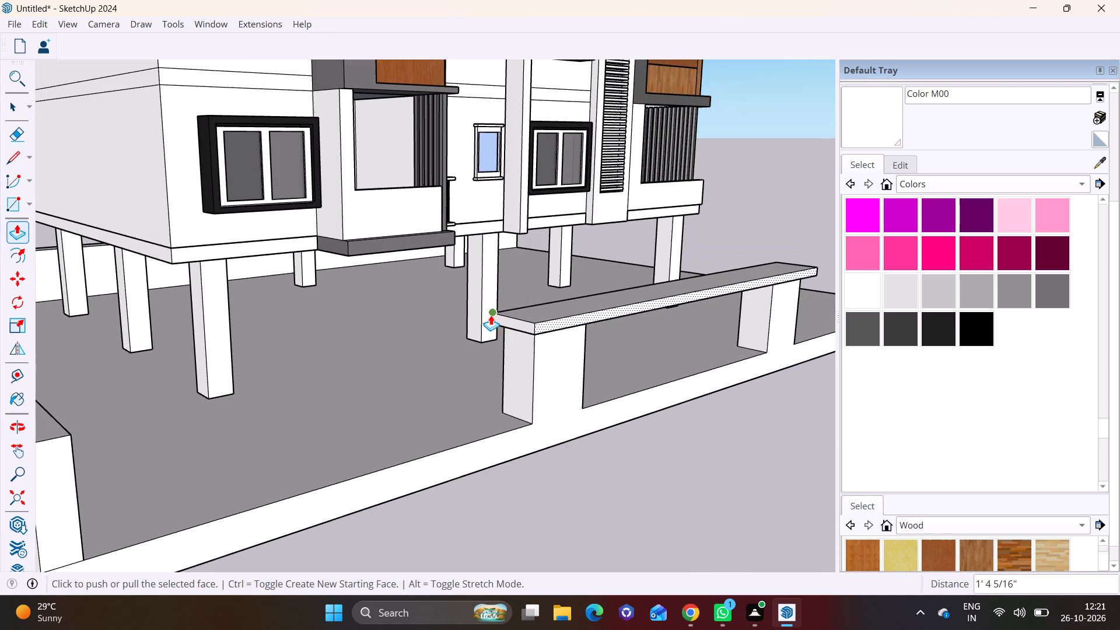
{"action": "key", "text": "space"}
{"action": "left_click", "coordinate": [506, 321]}
{"action": "left_click", "coordinate": [7, 229]}
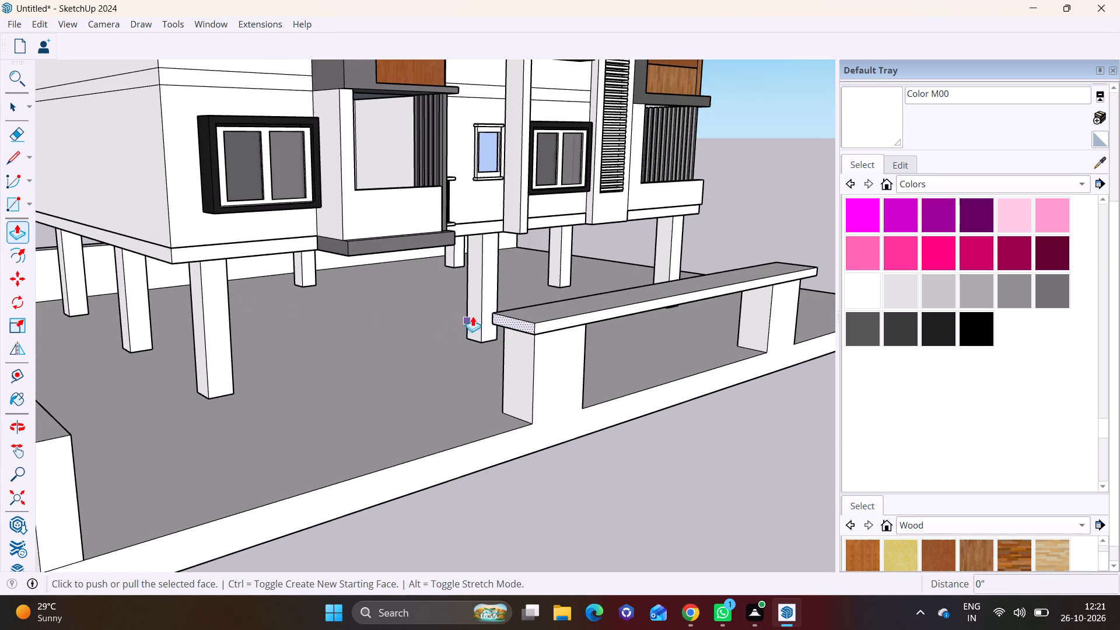
{"action": "left_click", "coordinate": [505, 318]}
{"action": "left_click", "coordinate": [499, 322]}
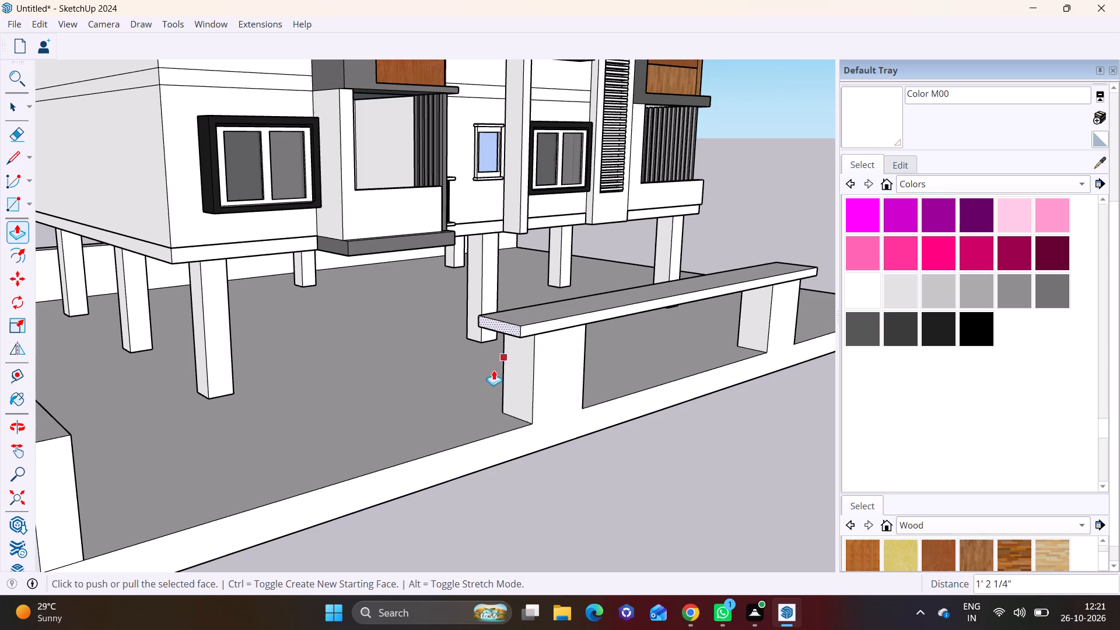
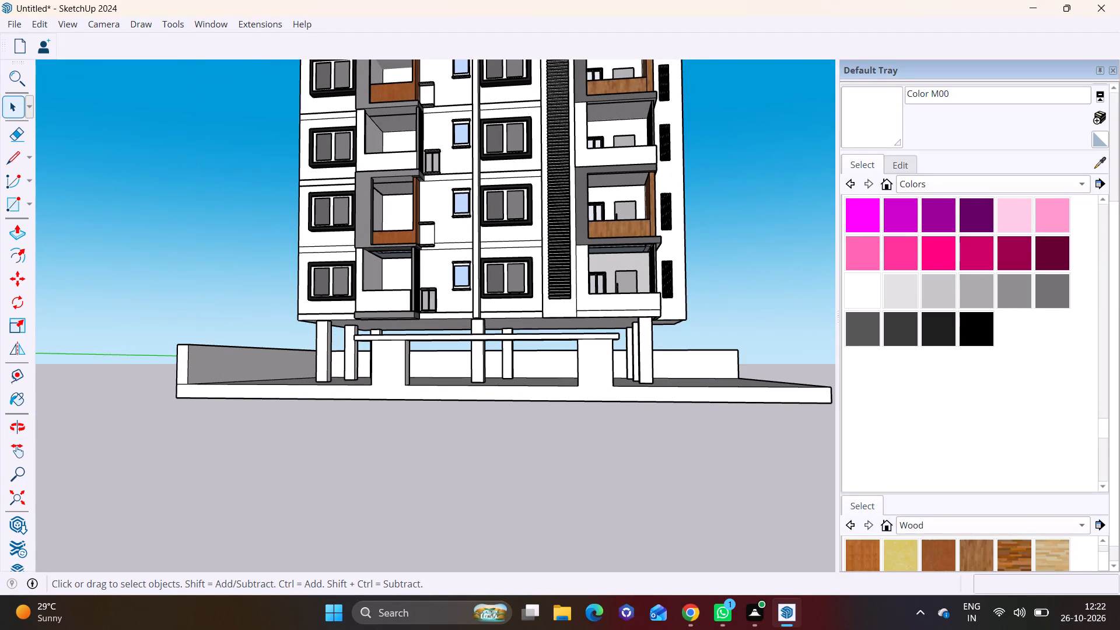
Open 3D Warehouse and search its models for "GATE".
{"action": "left_click", "coordinate": [221, 23]}
{"action": "left_click", "coordinate": [253, 135]}
{"action": "scroll", "coordinate": [294, 166], "scroll_direction": "down", "scroll_amount": 1}
{"action": "scroll", "coordinate": [316, 214], "scroll_direction": "down", "scroll_amount": 1}
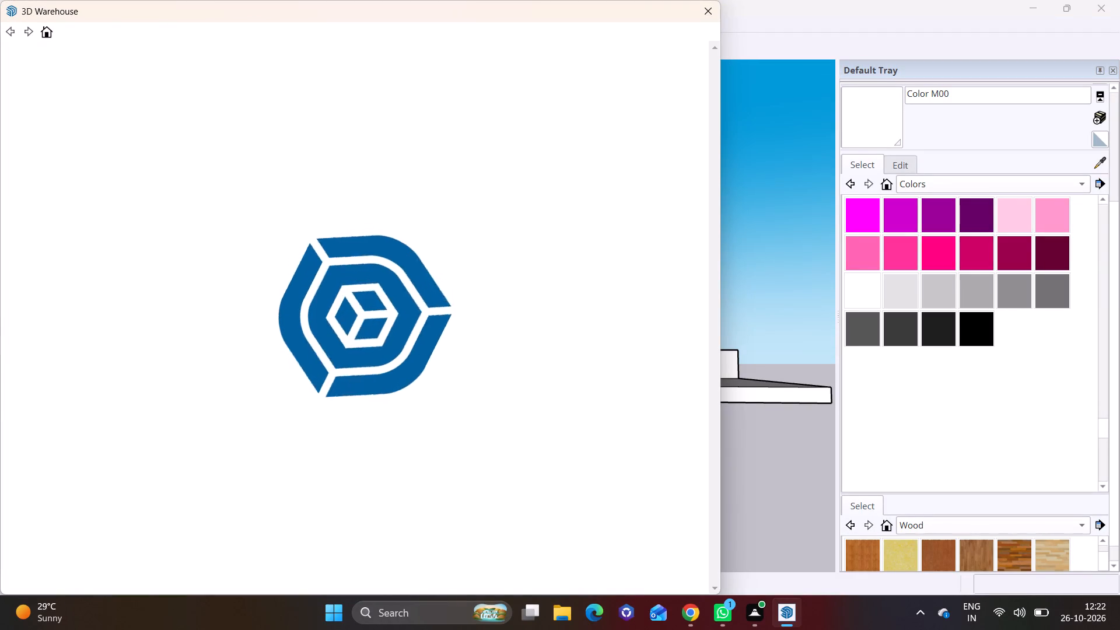
{"action": "scroll", "coordinate": [315, 281], "scroll_direction": "down", "scroll_amount": 1}
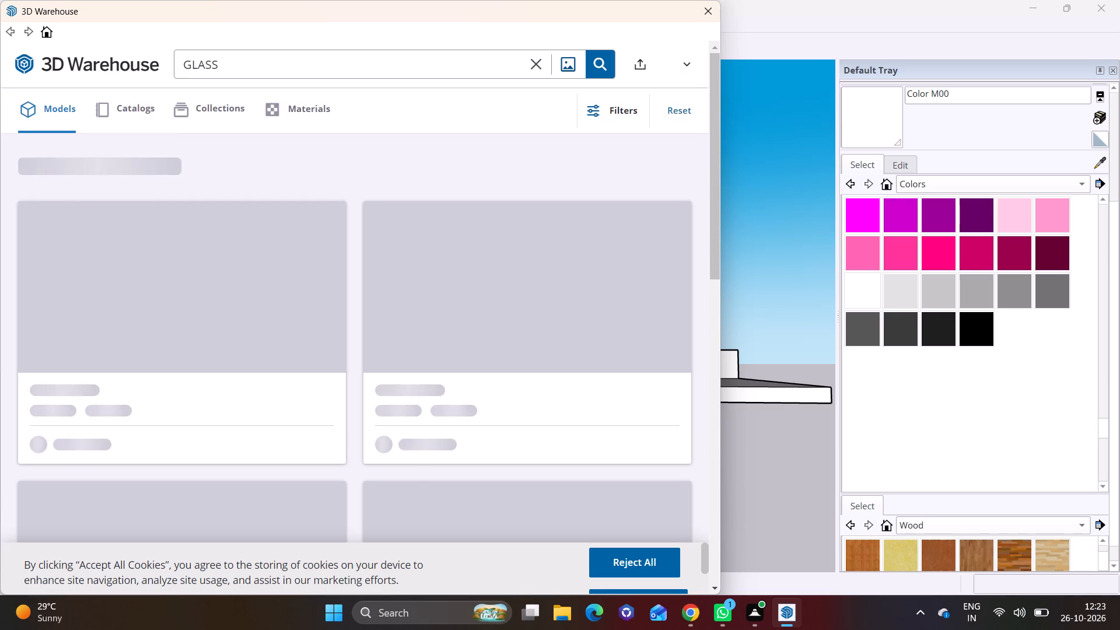
{"action": "left_click", "coordinate": [274, 62]}
{"action": "key", "text": "BackSpace"}
{"action": "key", "text": "BackSpace"}
{"action": "key", "text": "BackSpace"}
{"action": "key", "text": "BackSpace"}
{"action": "key", "text": "a"}
{"action": "key", "text": "t"}
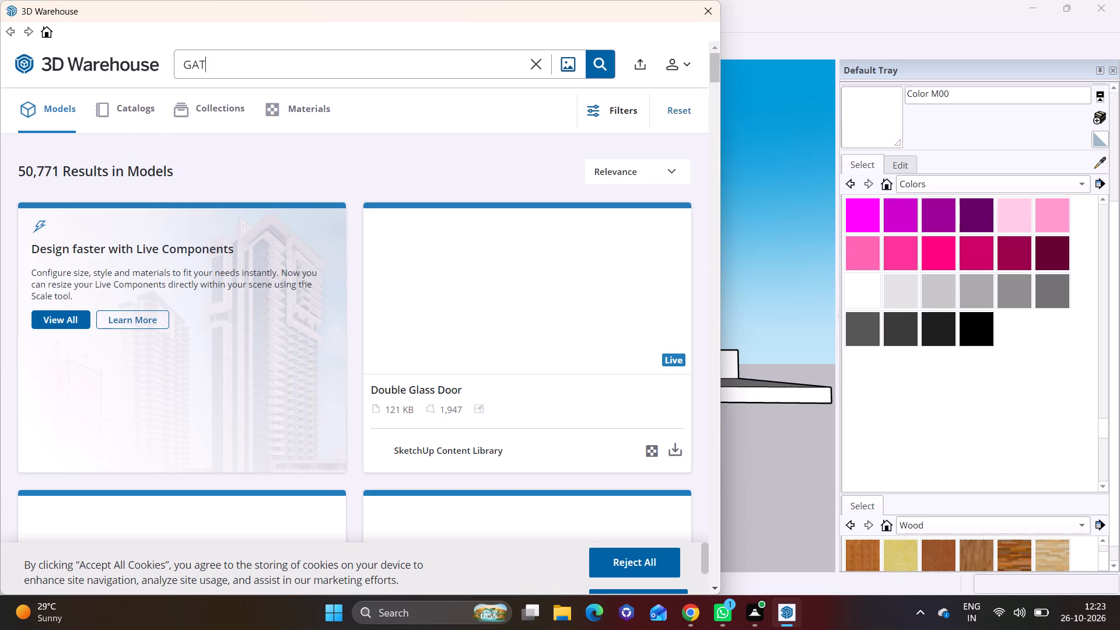
{"action": "key", "text": "e"}
{"action": "left_click", "coordinate": [596, 69]}
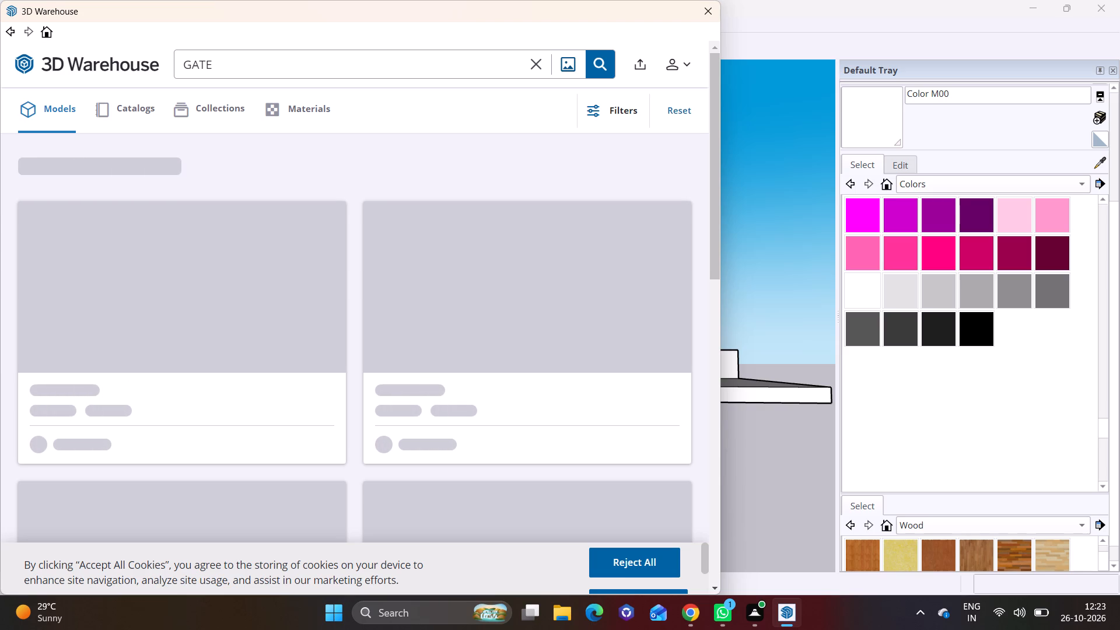
Browse the gate models in the search results for a design that suits the building's entrance gateway.
{"action": "scroll", "coordinate": [596, 202], "scroll_direction": "down", "scroll_amount": 3}
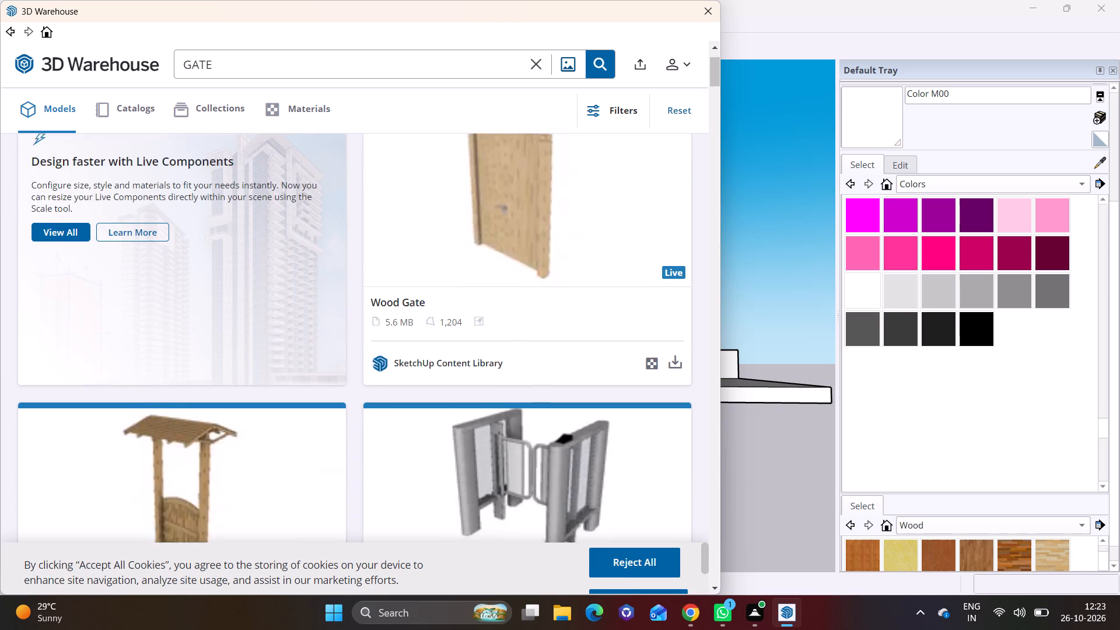
{"action": "scroll", "coordinate": [604, 309], "scroll_direction": "down", "scroll_amount": 3}
{"action": "scroll", "coordinate": [445, 67], "scroll_direction": "down", "scroll_amount": 2}
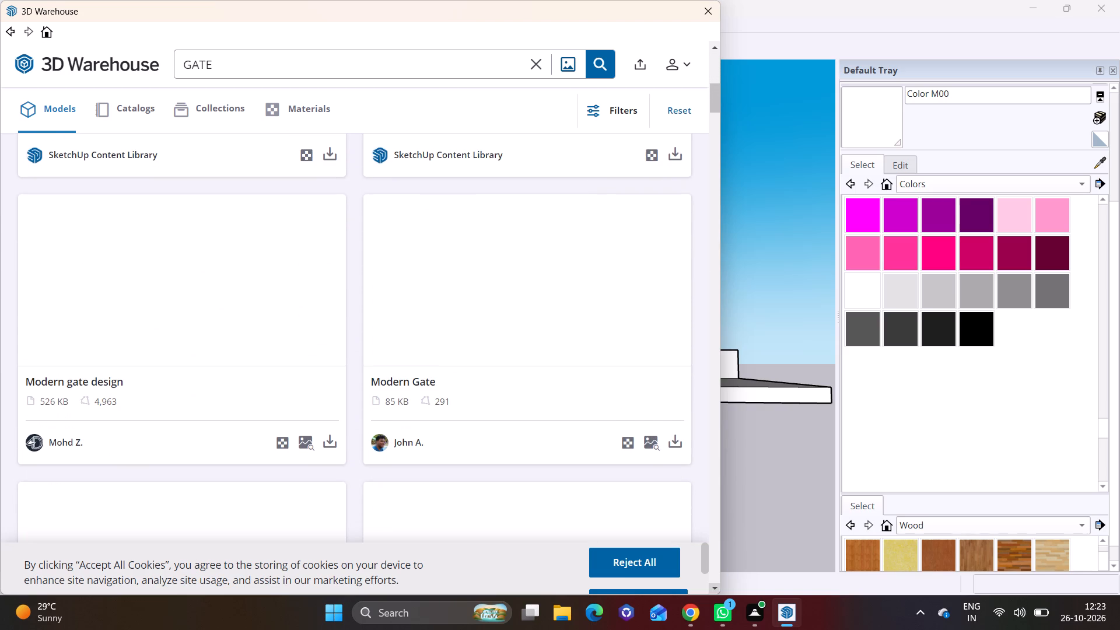
{"action": "left_click", "coordinate": [717, 592]}
{"action": "left_click", "coordinate": [717, 592]}
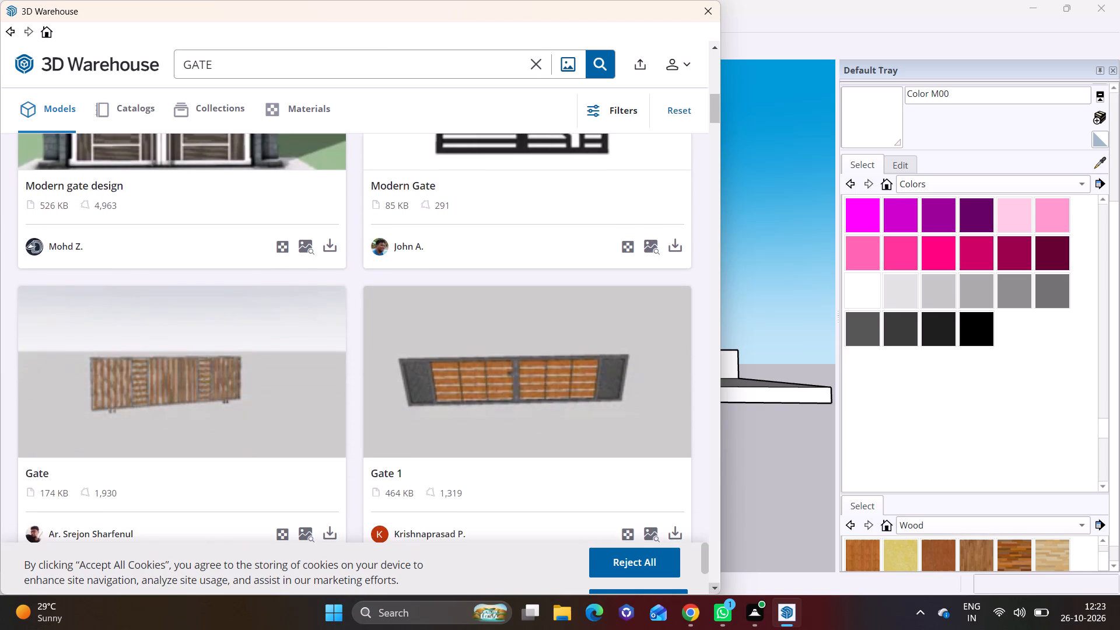
{"action": "left_click", "coordinate": [717, 592]}
{"action": "left_click", "coordinate": [717, 592]}
{"action": "left_click", "coordinate": [717, 592]}
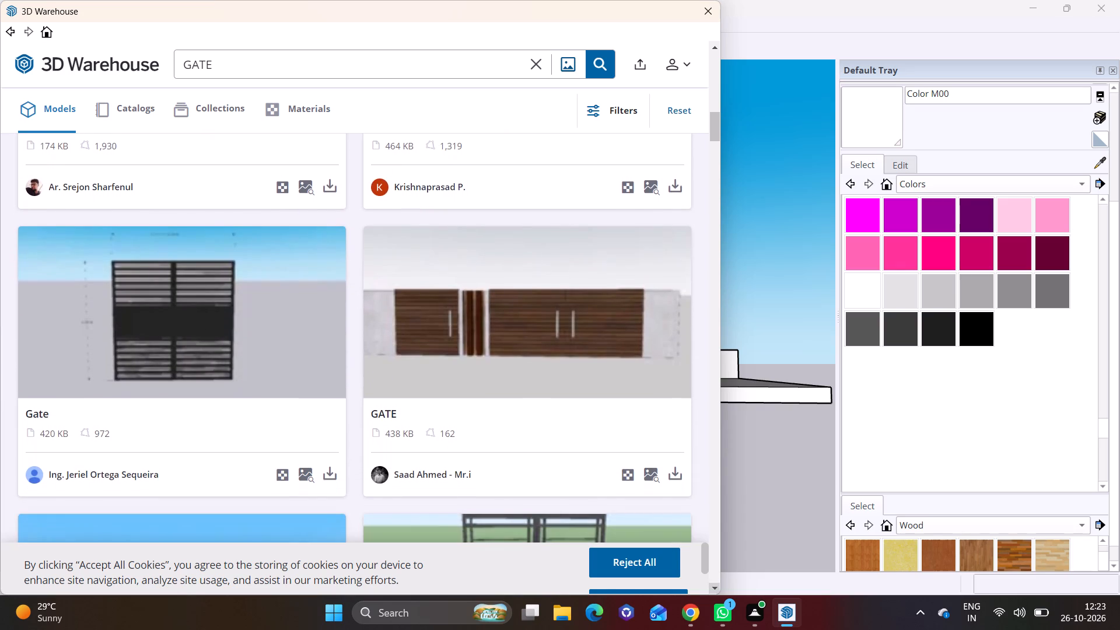
{"action": "left_click", "coordinate": [717, 592]}
{"action": "left_click", "coordinate": [717, 592]}
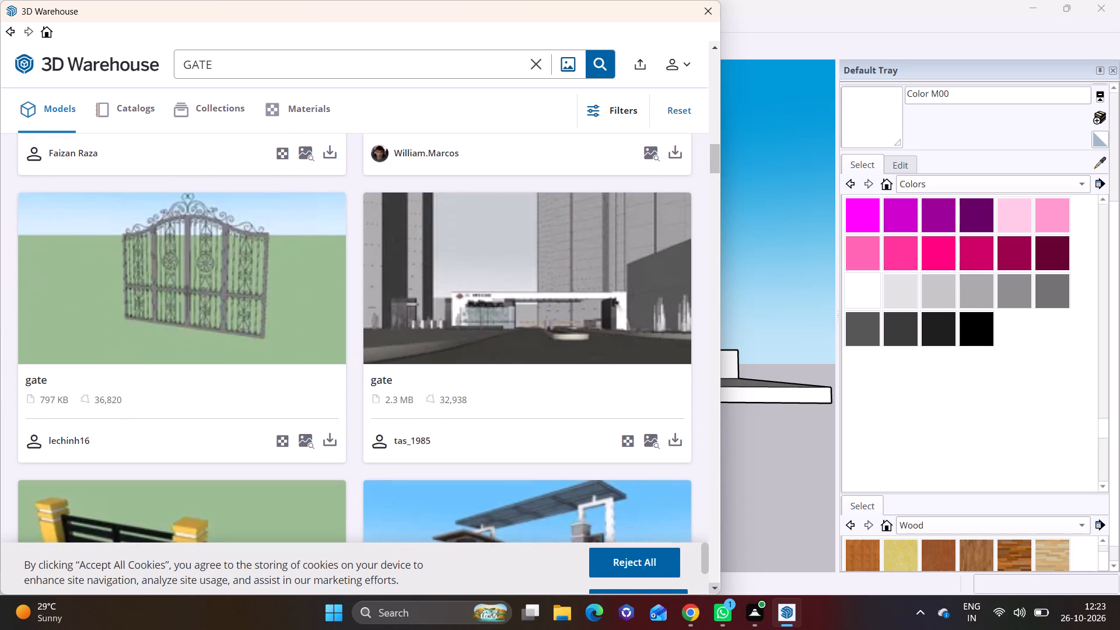
{"action": "left_click", "coordinate": [717, 592]}
{"action": "left_click", "coordinate": [717, 592]}
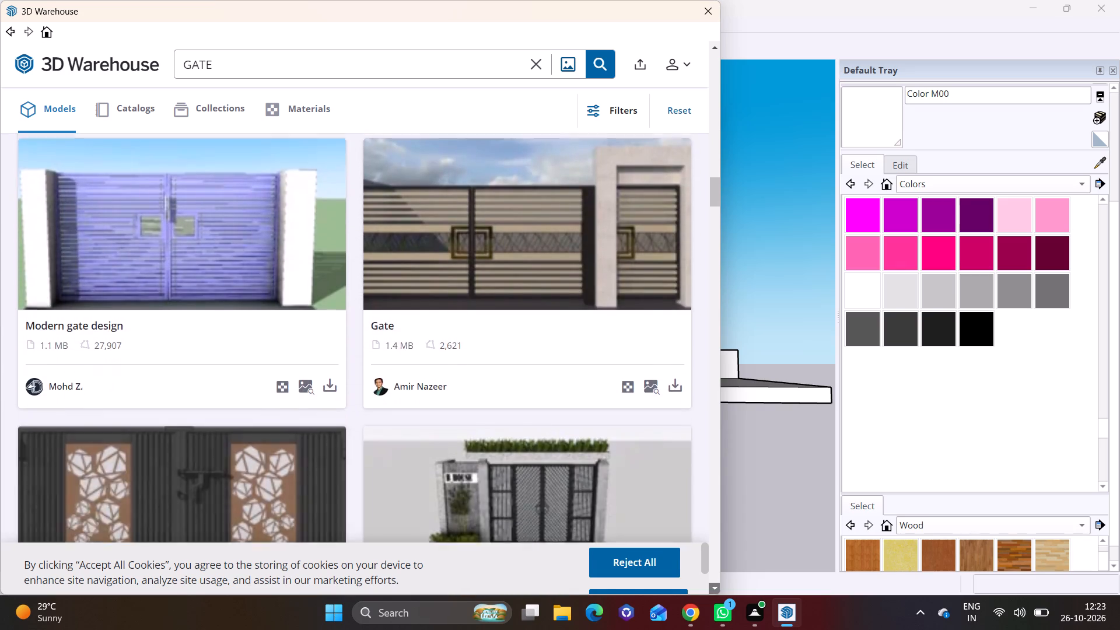
{"action": "left_click", "coordinate": [717, 592]}
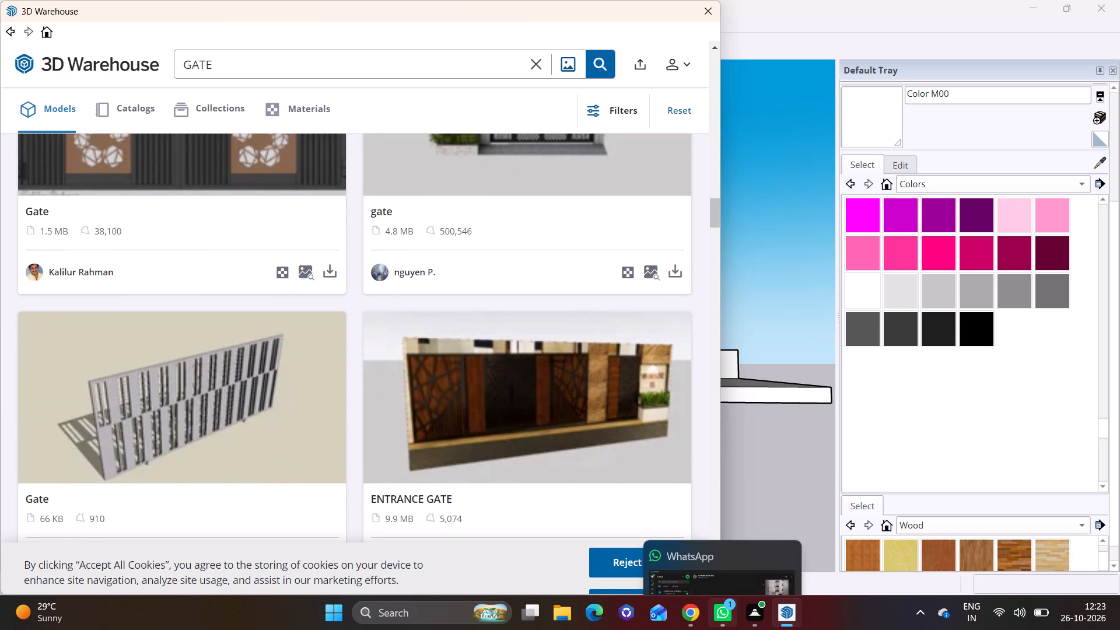
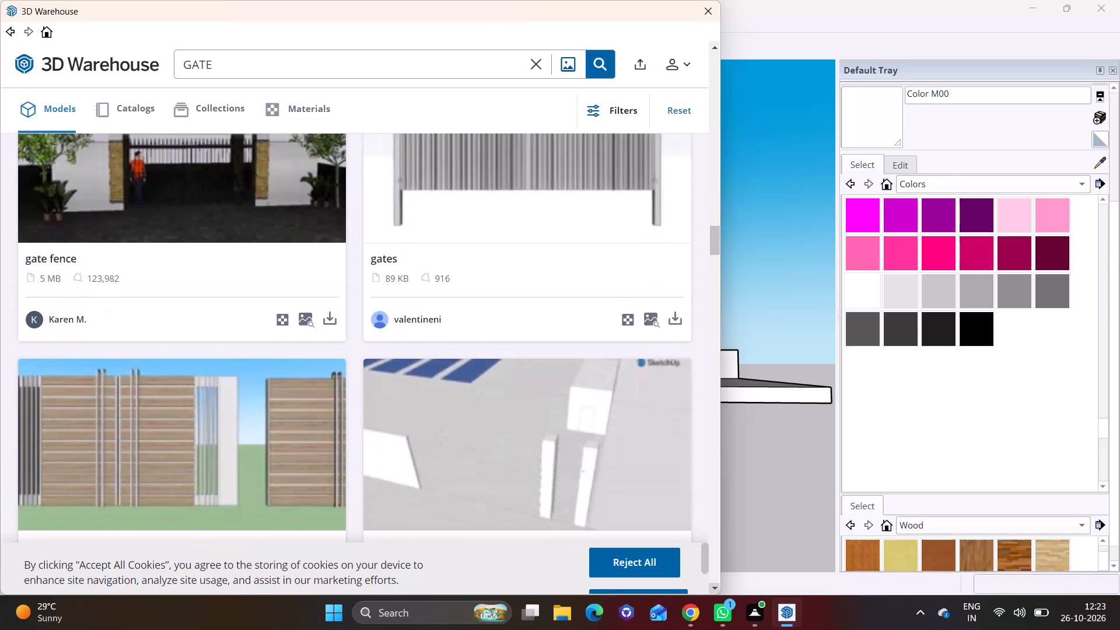
Browse the remaining gate models in the search results for a design that suits the entrance gateway.
{"action": "left_click", "coordinate": [713, 585]}
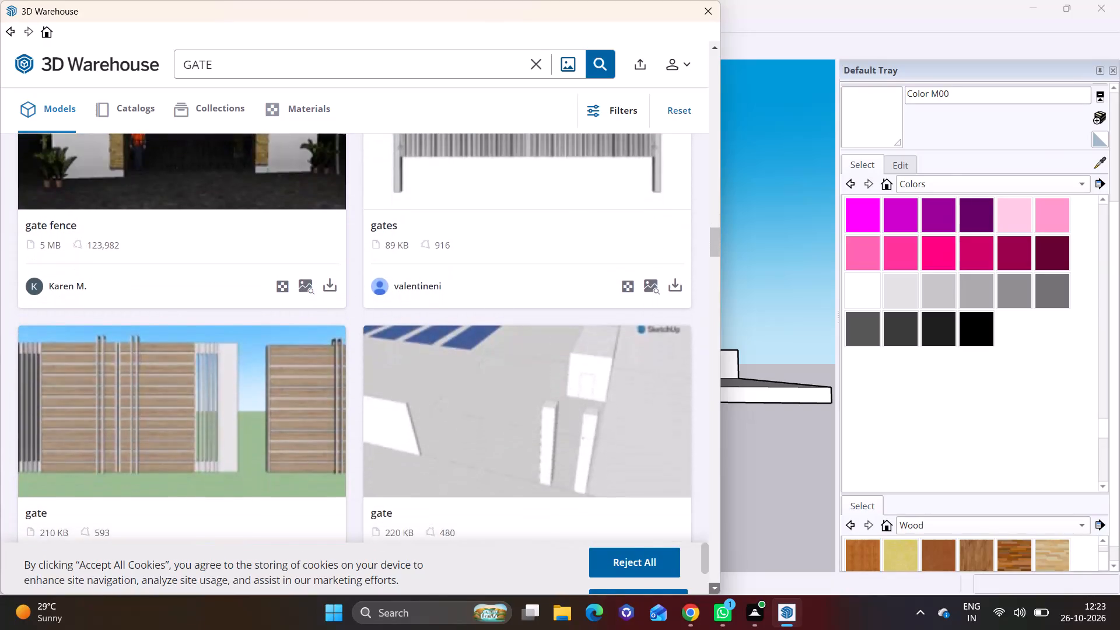
{"action": "left_click", "coordinate": [713, 585]}
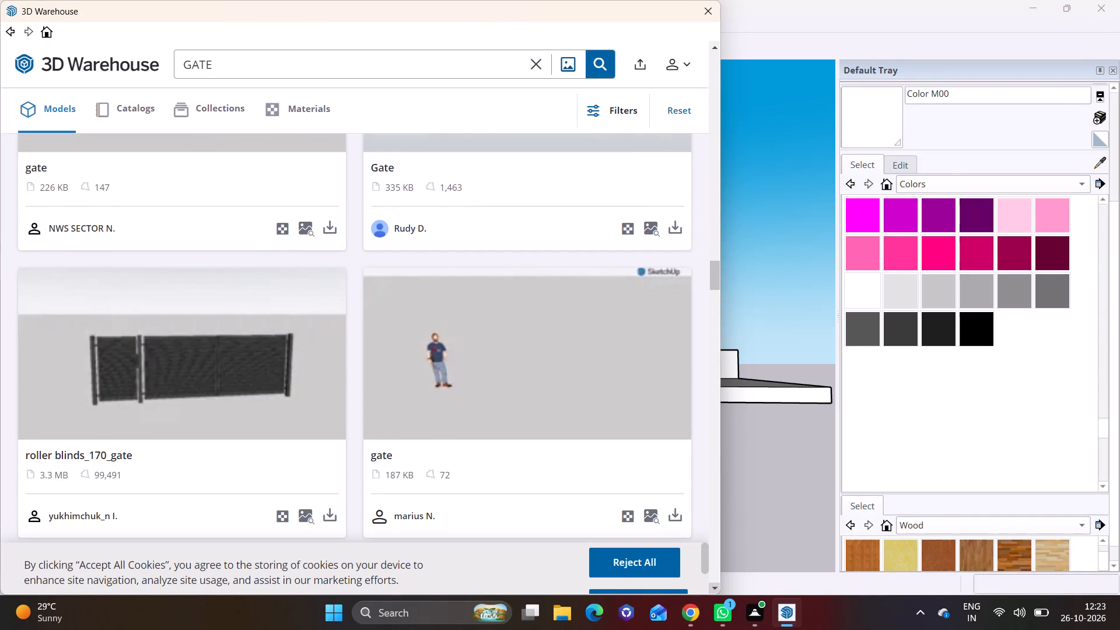
{"action": "left_click", "coordinate": [713, 585]}
{"action": "left_click", "coordinate": [713, 585]}
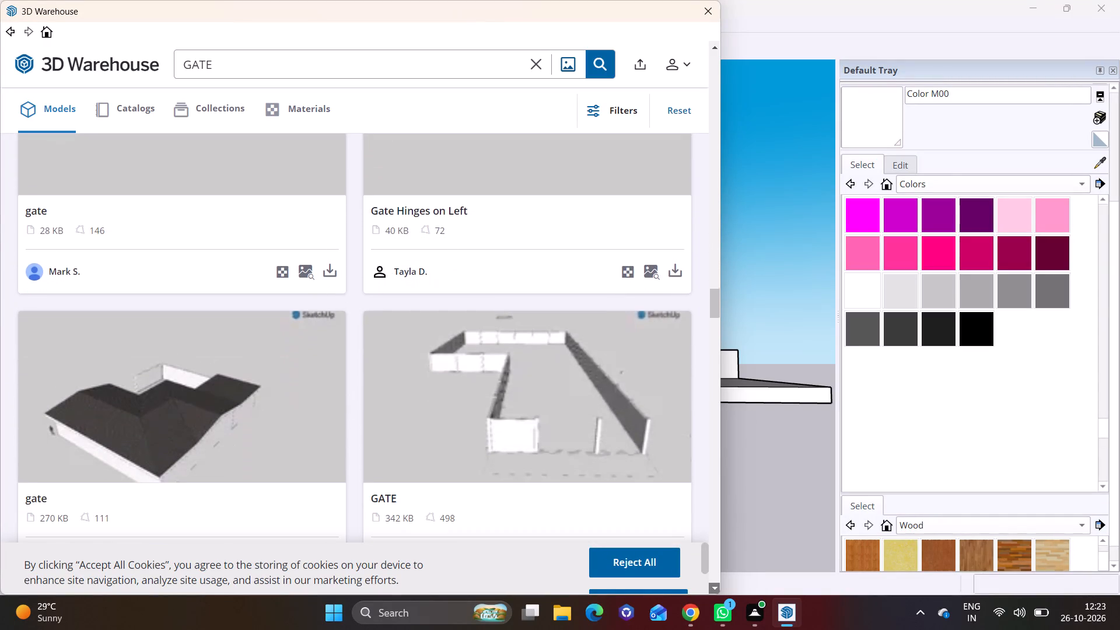
{"action": "left_click", "coordinate": [713, 585]}
{"action": "left_click", "coordinate": [713, 585]}
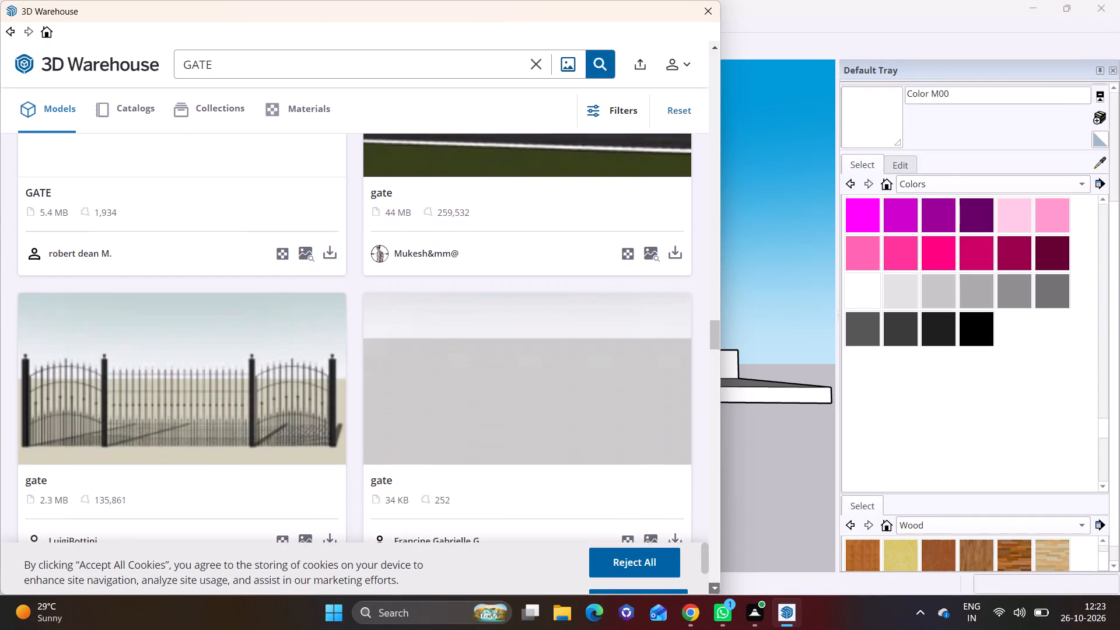
{"action": "left_click", "coordinate": [713, 585]}
{"action": "left_click", "coordinate": [713, 585]}
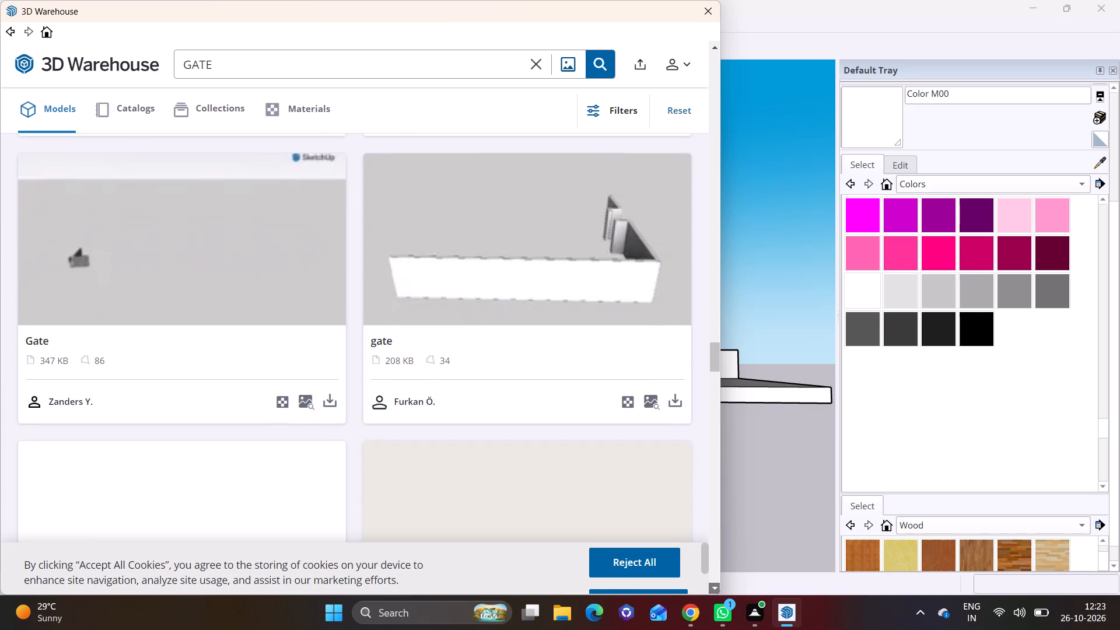
{"action": "left_click", "coordinate": [713, 585]}
{"action": "left_click", "coordinate": [713, 585]}
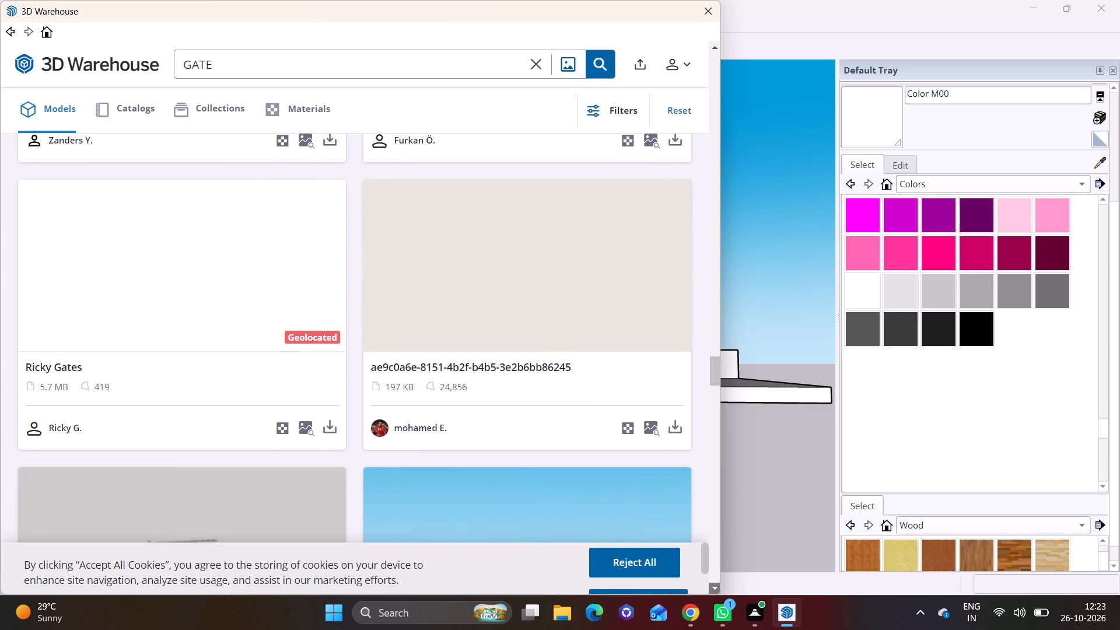
{"action": "left_click", "coordinate": [713, 585]}
{"action": "left_click", "coordinate": [713, 585]}
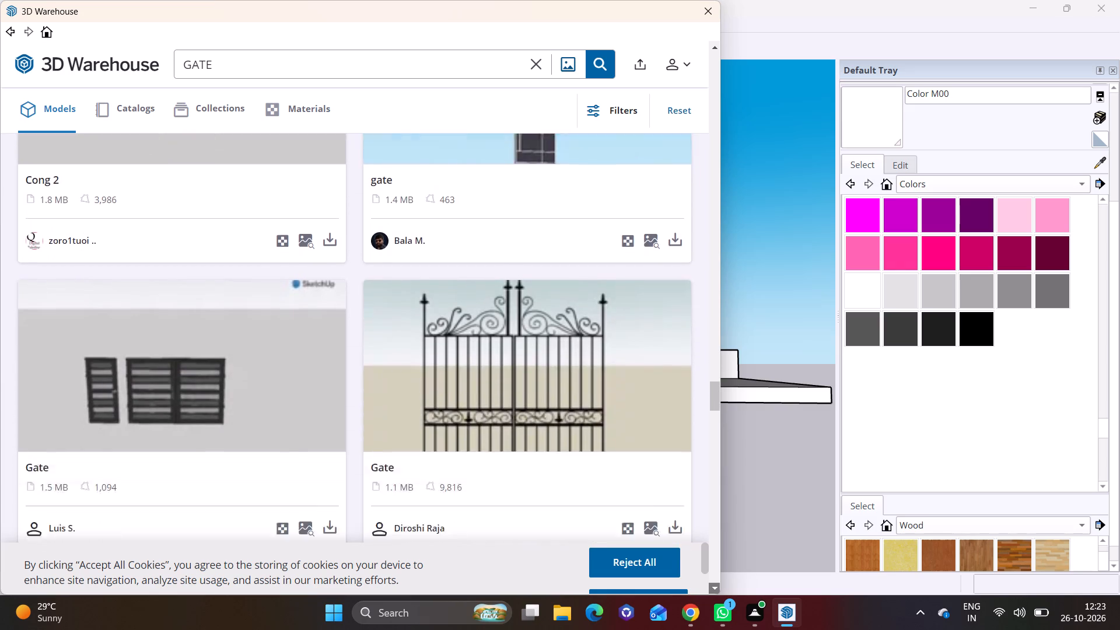
{"action": "left_click", "coordinate": [713, 585]}
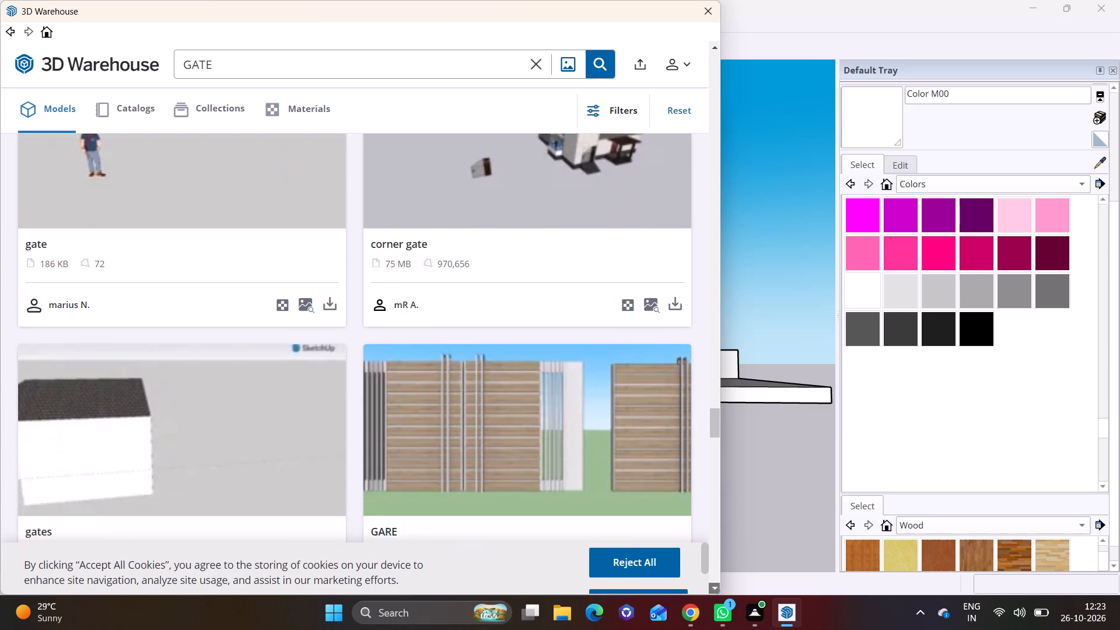
{"action": "left_click", "coordinate": [713, 585]}
{"action": "left_click", "coordinate": [713, 585]}
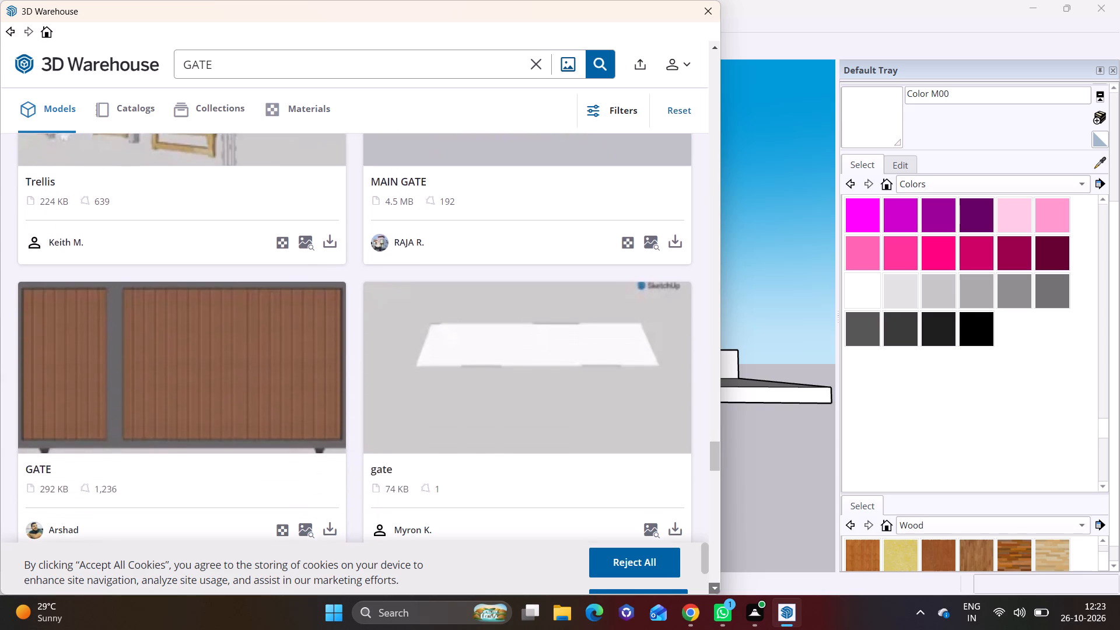
{"action": "left_click", "coordinate": [713, 586]}
{"action": "left_click", "coordinate": [713, 586]}
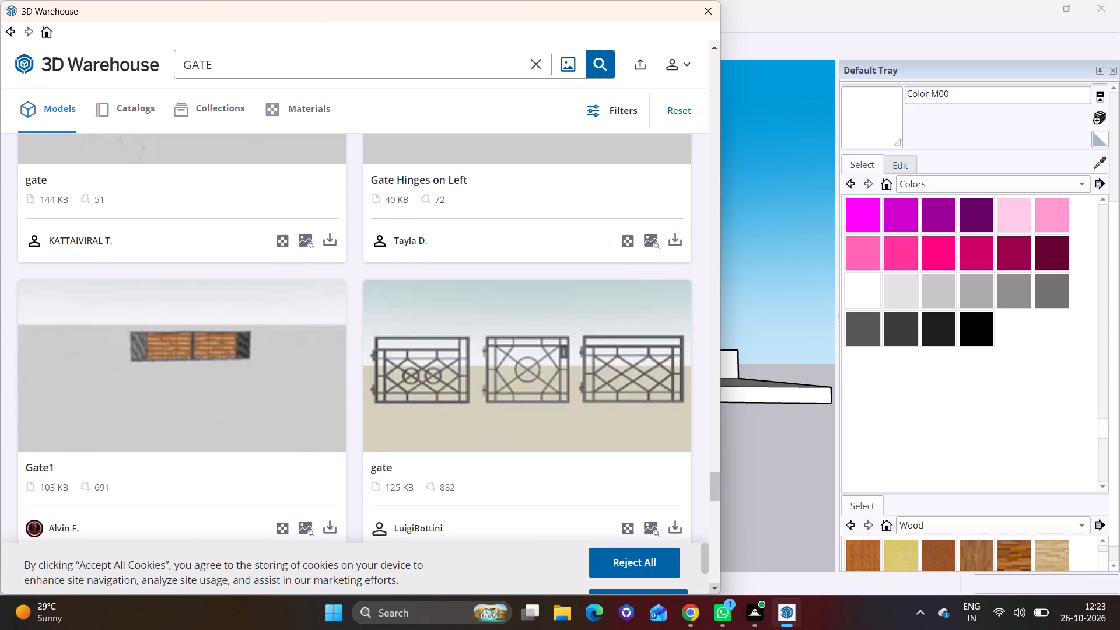
{"action": "left_click", "coordinate": [713, 586]}
{"action": "left_click", "coordinate": [713, 586]}
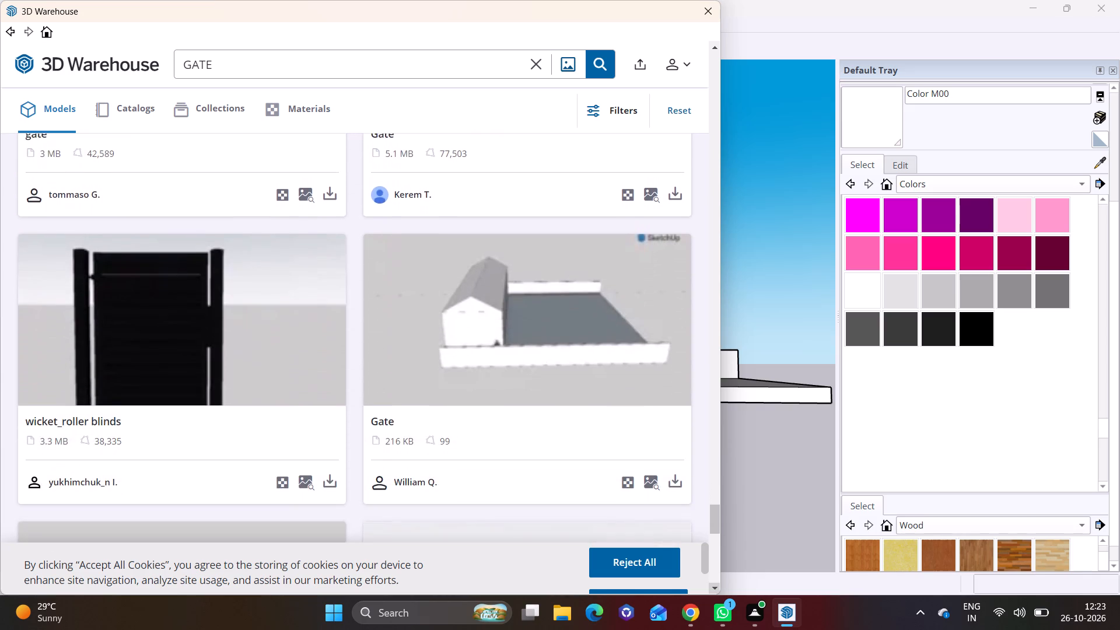
{"action": "left_click", "coordinate": [713, 586]}
{"action": "left_click", "coordinate": [713, 586]}
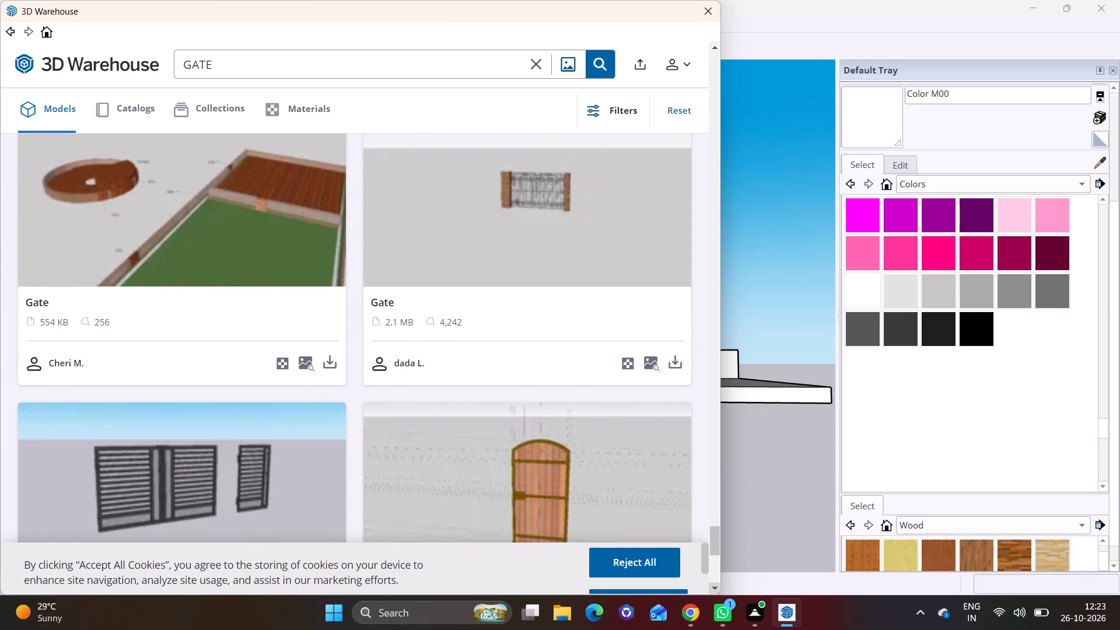
{"action": "left_click", "coordinate": [713, 586]}
{"action": "left_click_drag", "start_coordinate": [713, 586], "coordinate": [713, 580]}
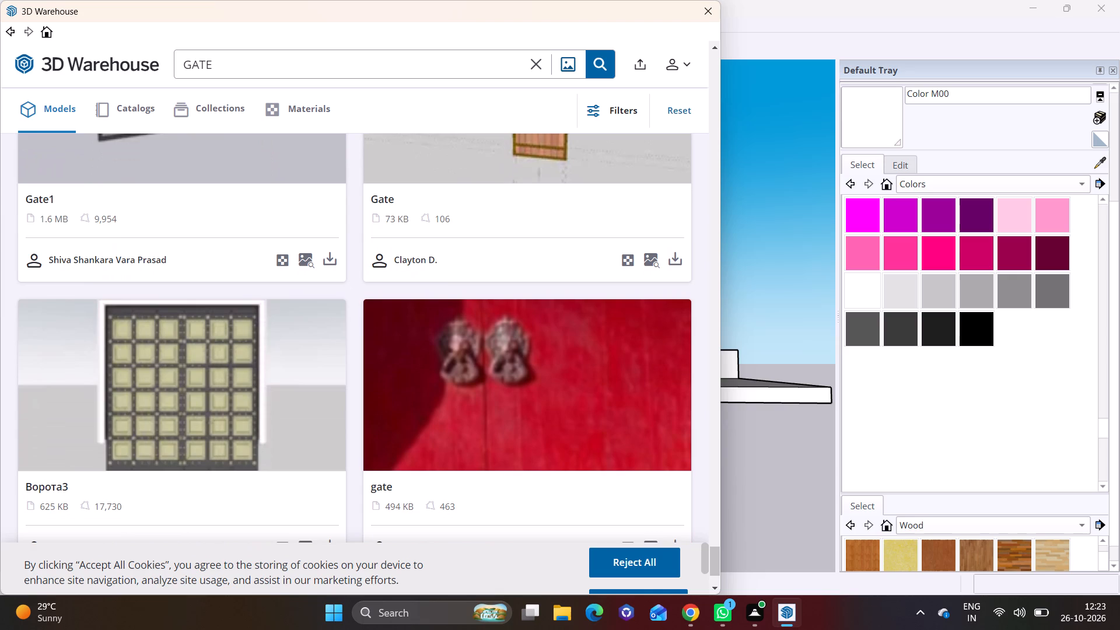
{"action": "left_click", "coordinate": [713, 586]}
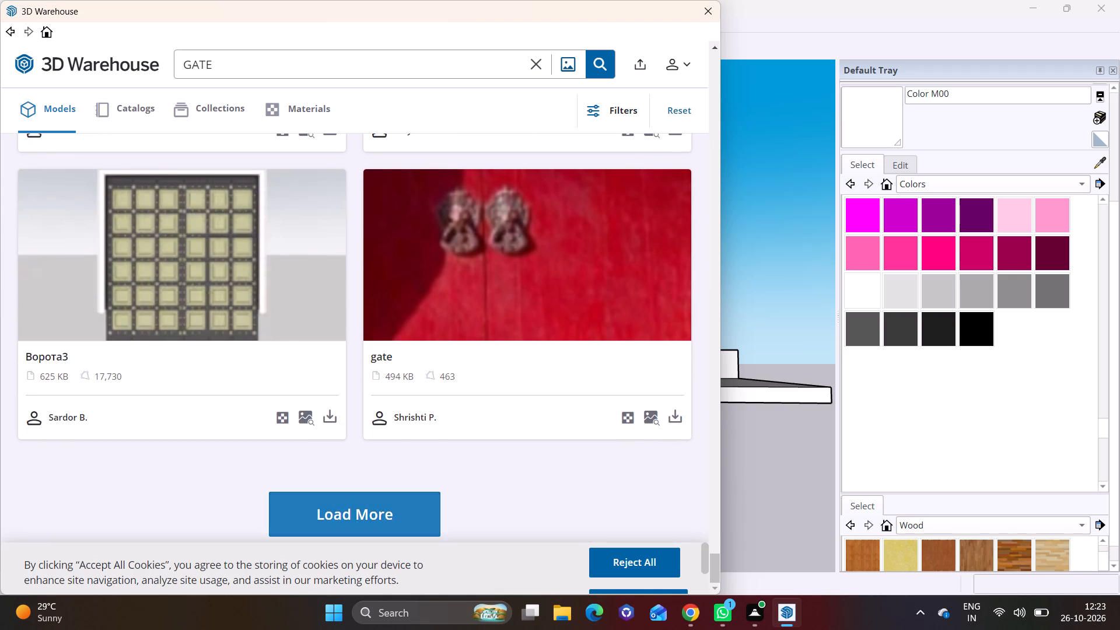
Load more gate results and import the 1.6 MB black horizontal-slat "Gate" directly into the SketchUp model.
{"action": "left_click", "coordinate": [411, 513]}
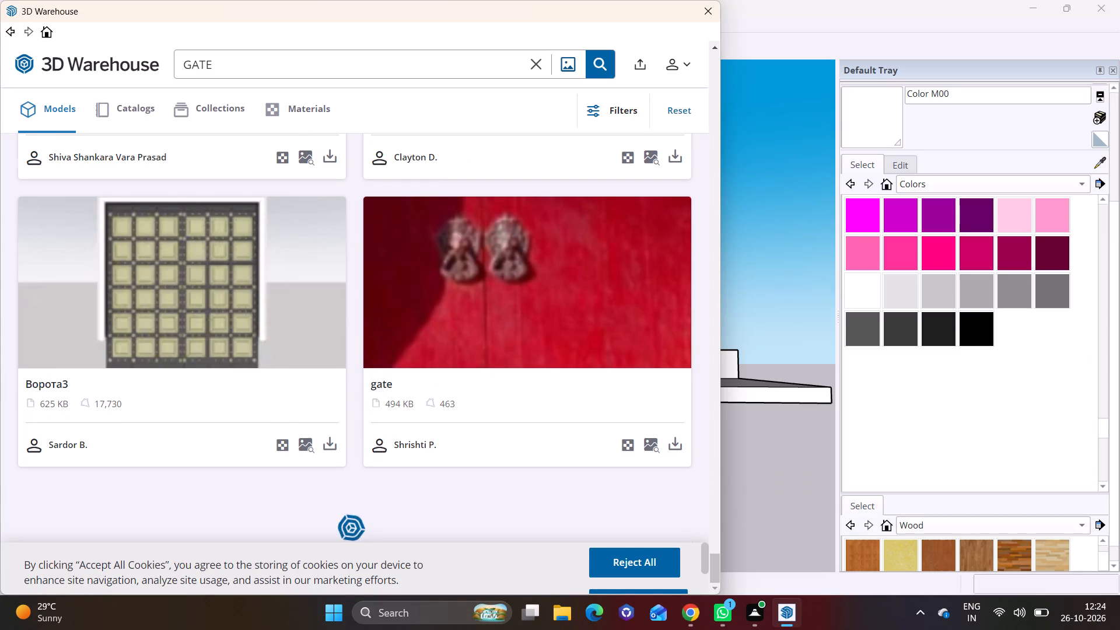
{"action": "left_click", "coordinate": [714, 588]}
{"action": "left_click", "coordinate": [714, 588]}
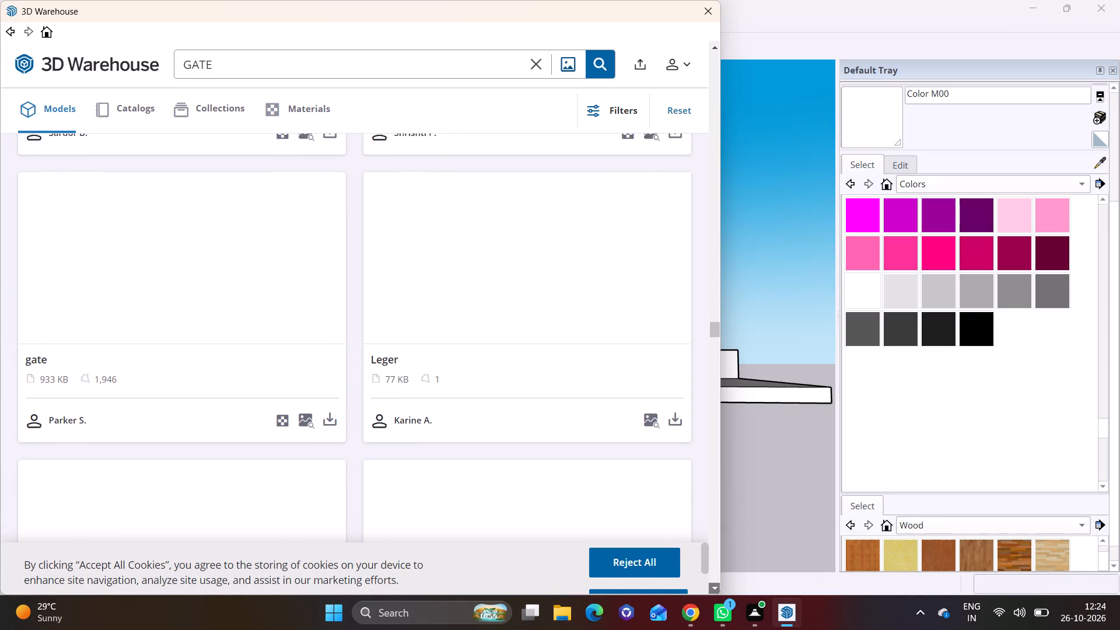
{"action": "left_click", "coordinate": [714, 588]}
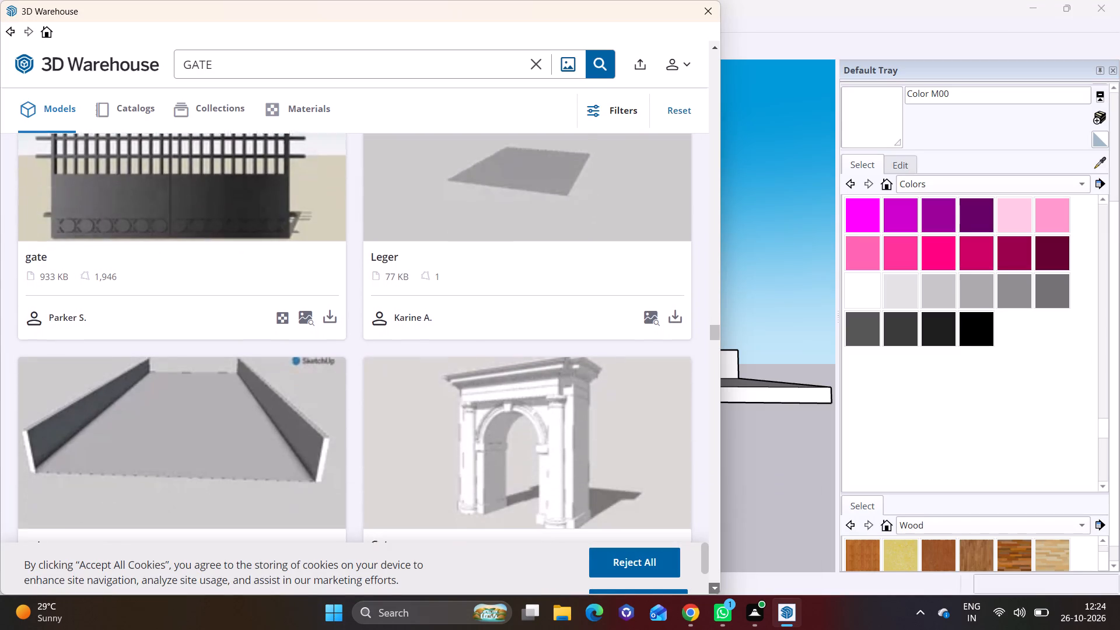
{"action": "left_click", "coordinate": [714, 588]}
{"action": "left_click", "coordinate": [714, 588]}
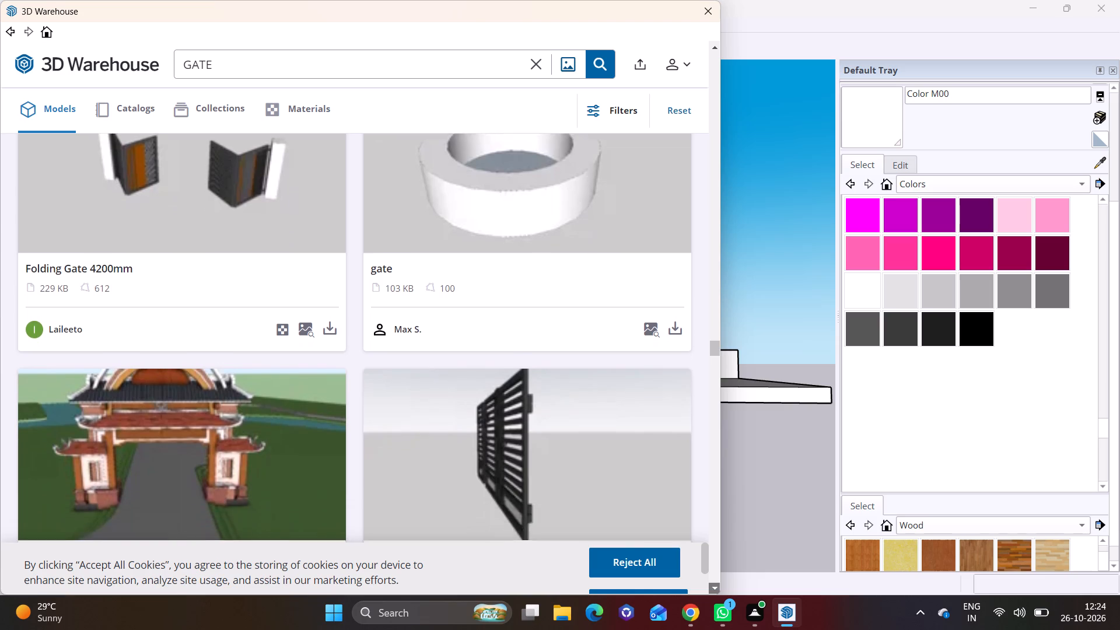
{"action": "left_click", "coordinate": [714, 588]}
{"action": "left_click", "coordinate": [677, 501]}
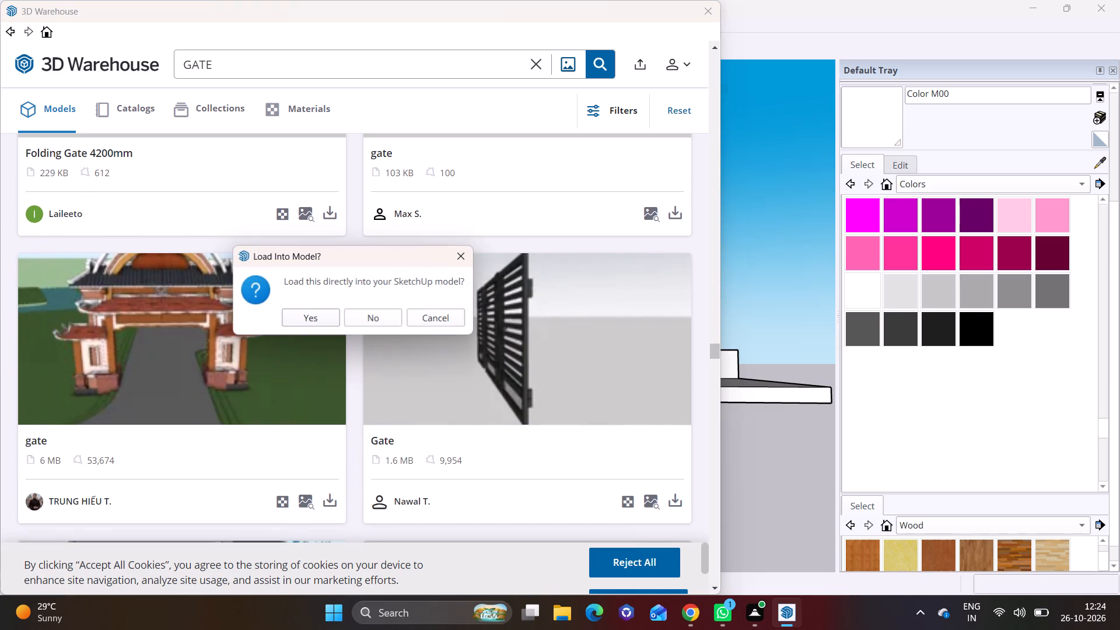
{"action": "left_click", "coordinate": [326, 313]}
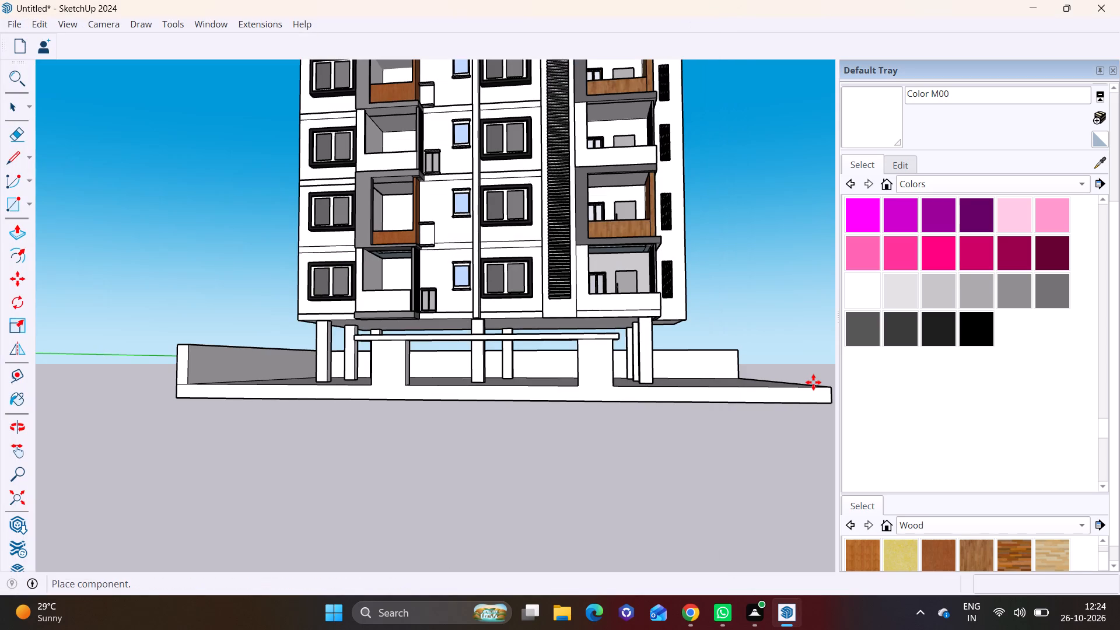
Place the imported gate on the ground inside the compound, near the entrance gateway's left pillar.
{"action": "scroll", "coordinate": [471, 471], "scroll_direction": "down", "scroll_amount": 6}
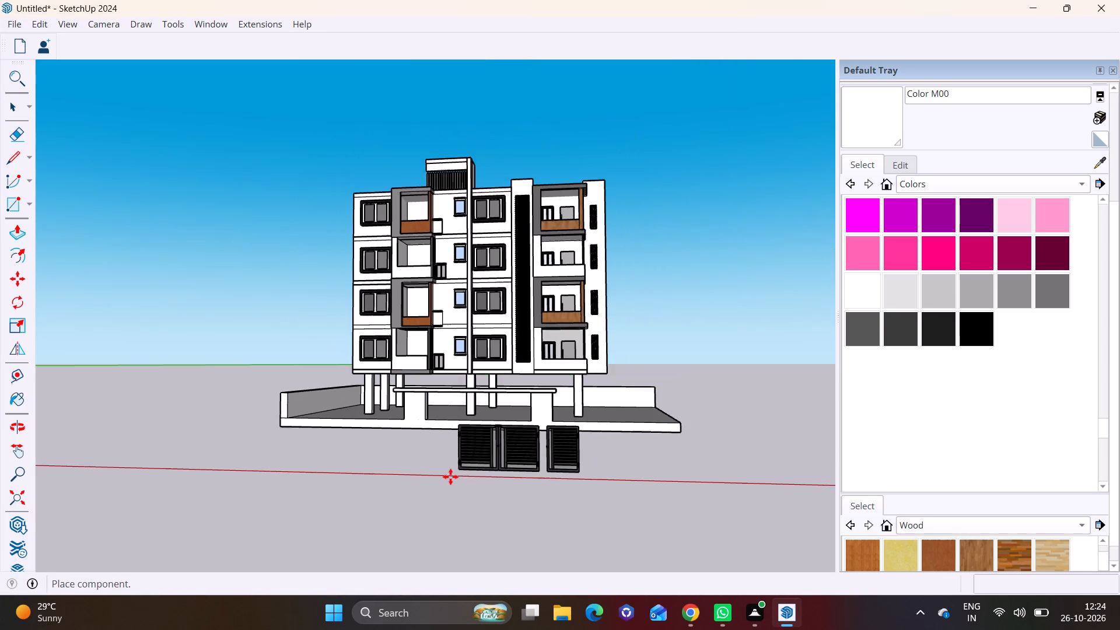
{"action": "scroll", "coordinate": [450, 477], "scroll_direction": "down", "scroll_amount": 2}
{"action": "scroll", "coordinate": [457, 455], "scroll_direction": "up", "scroll_amount": 6}
{"action": "scroll", "coordinate": [458, 448], "scroll_direction": "down", "scroll_amount": 5}
{"action": "middle_click_drag", "start_coordinate": [446, 444], "coordinate": [293, 496], "text": "shift"}
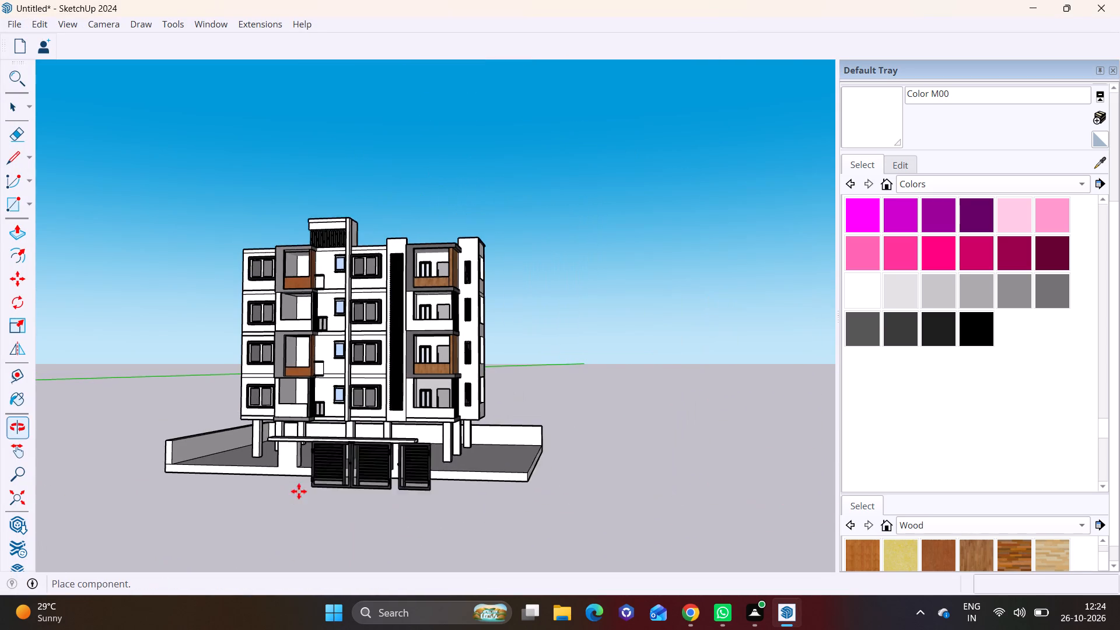
{"action": "scroll", "coordinate": [387, 475], "scroll_direction": "up", "scroll_amount": 2}
{"action": "scroll", "coordinate": [276, 482], "scroll_direction": "up", "scroll_amount": 6}
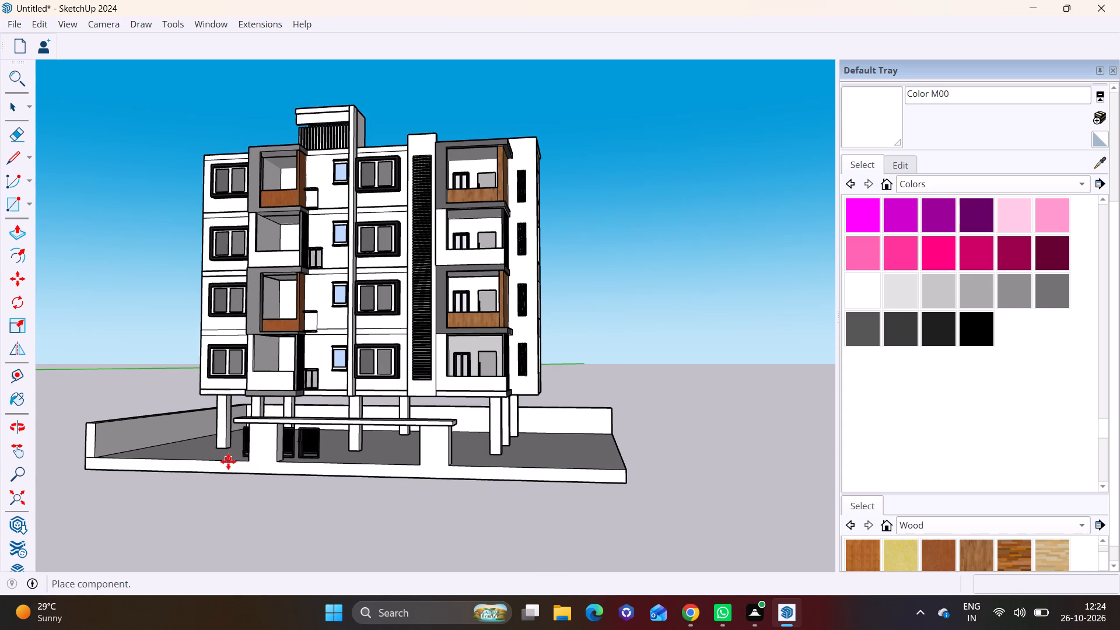
{"action": "left_click", "coordinate": [235, 461]}
Move the gate about 18' 2" by its lower right corner onto the base corner of the gateway's right pillar.
{"action": "scroll", "coordinate": [317, 450], "scroll_direction": "up", "scroll_amount": 14}
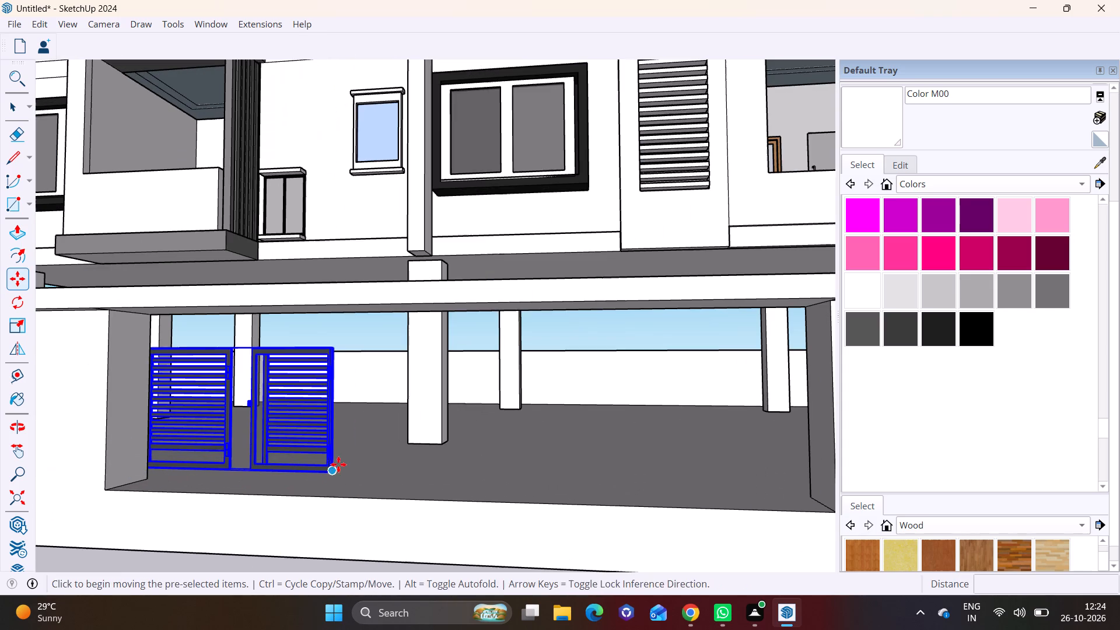
{"action": "key", "text": "m"}
{"action": "left_click", "coordinate": [333, 469]}
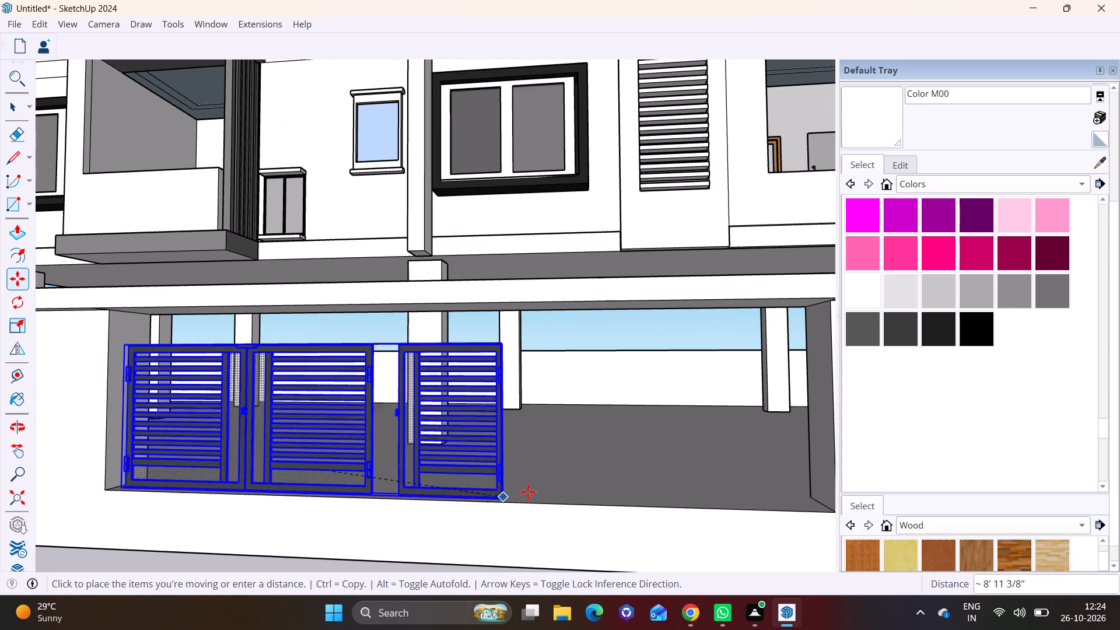
{"action": "scroll", "coordinate": [569, 483], "scroll_direction": "down", "scroll_amount": 1}
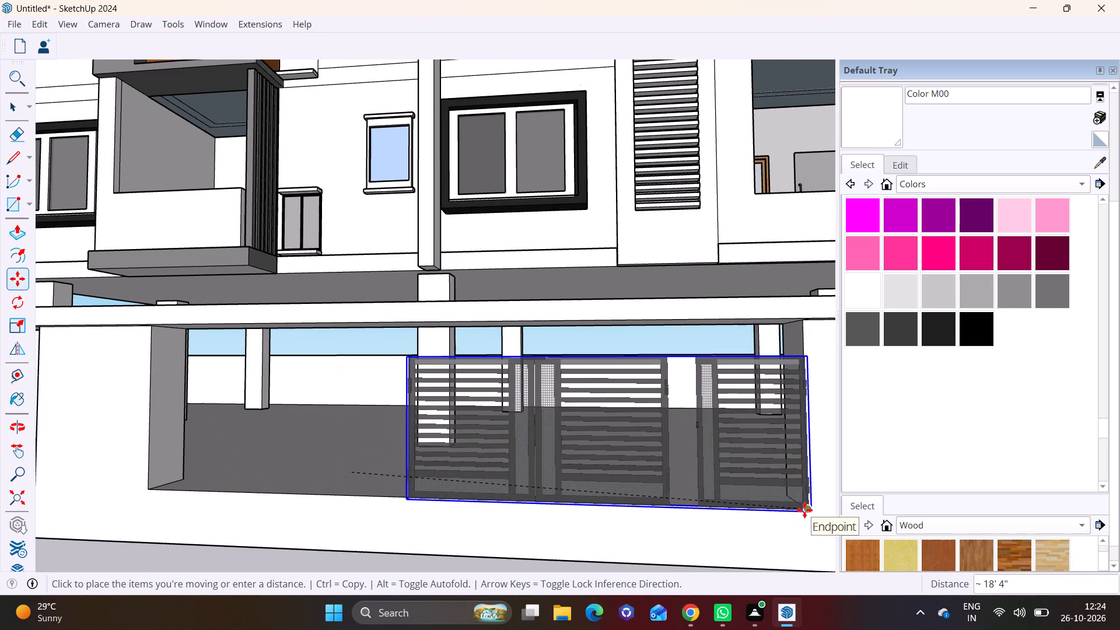
{"action": "scroll", "coordinate": [802, 505], "scroll_direction": "up", "scroll_amount": 8}
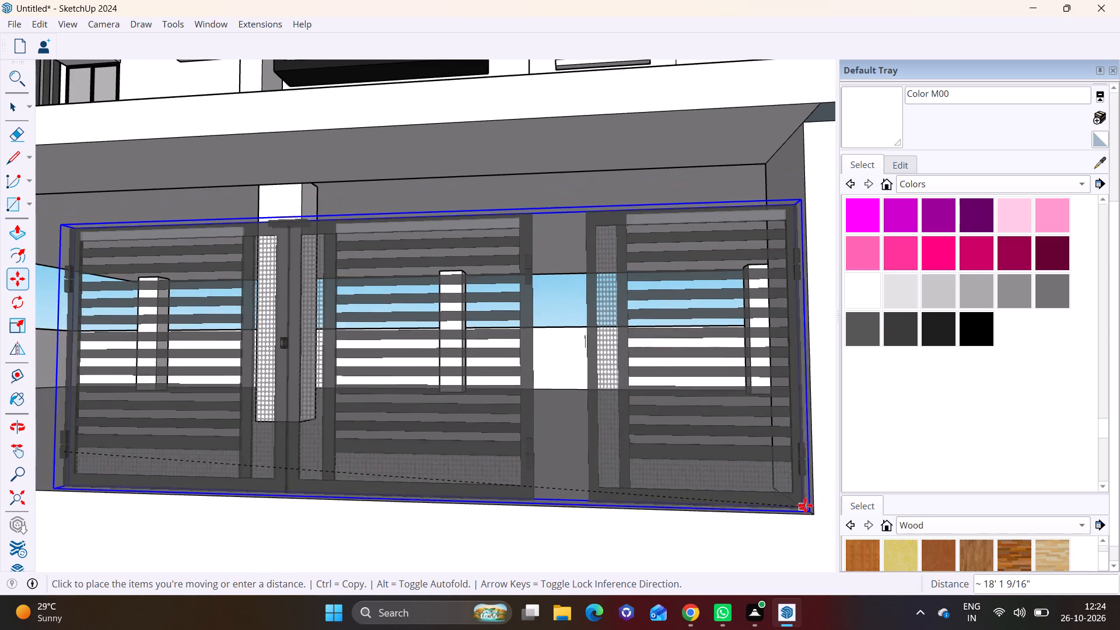
{"action": "left_click", "coordinate": [804, 508]}
{"action": "key", "text": "space"}
{"action": "left_click", "coordinate": [267, 528]}
Scale the gate in width by a factor of about 1.7 so it spans the opening to the left pillar.
{"action": "scroll", "coordinate": [293, 475], "scroll_direction": "down", "scroll_amount": 4}
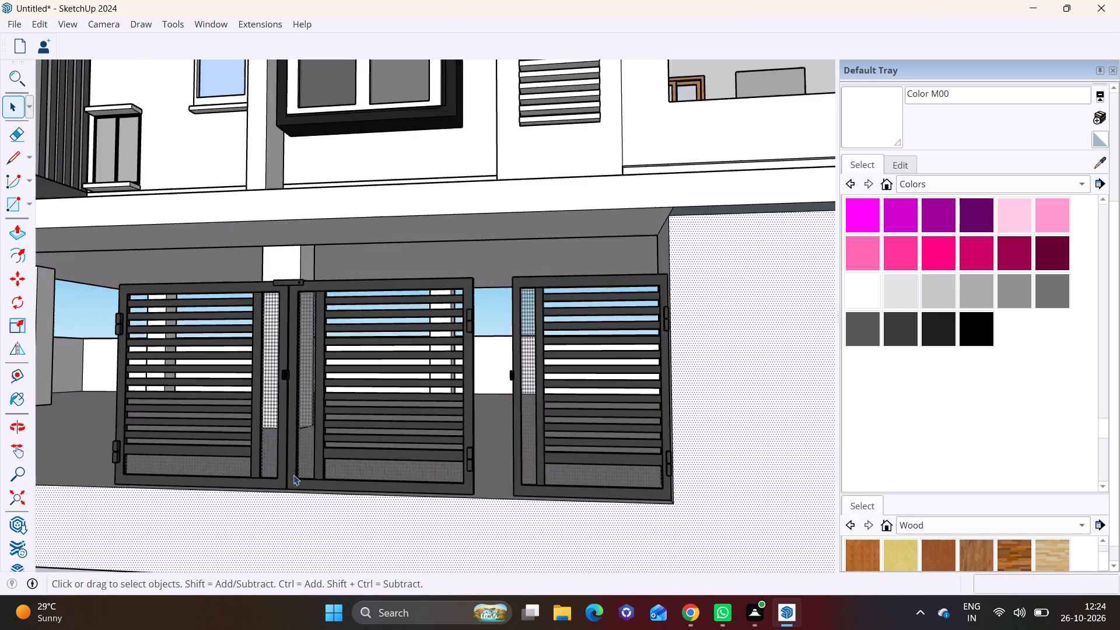
{"action": "middle_click_drag", "start_coordinate": [346, 449], "coordinate": [599, 505], "text": "shift"}
{"action": "left_click", "coordinate": [550, 477]}
{"action": "key", "text": "m"}
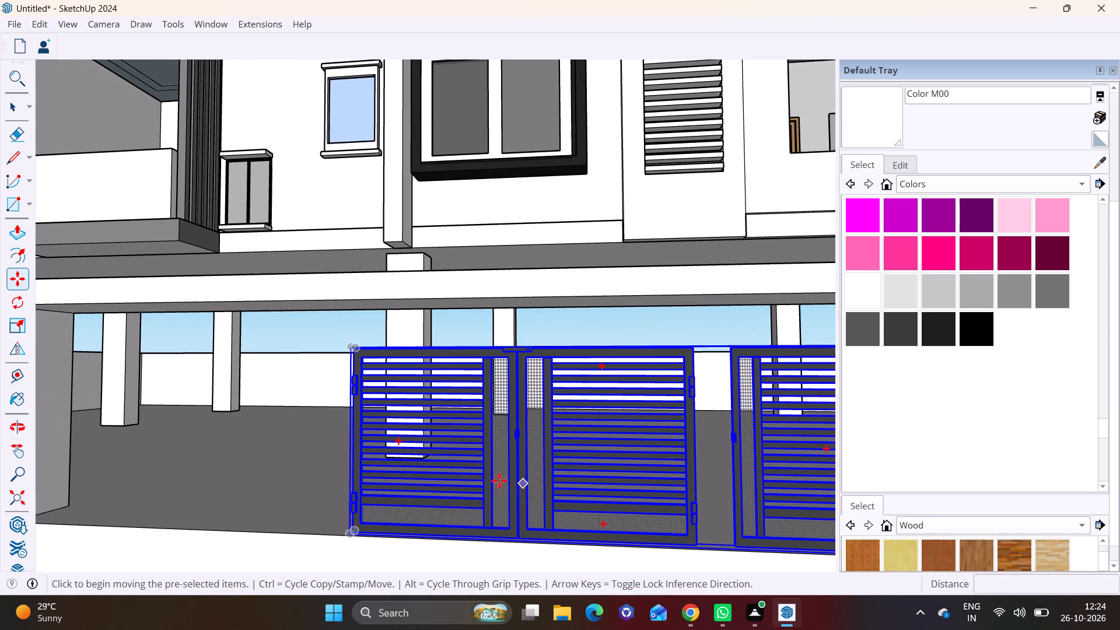
{"action": "left_click", "coordinate": [12, 324]}
{"action": "middle_click_drag", "start_coordinate": [349, 426], "coordinate": [466, 459]}
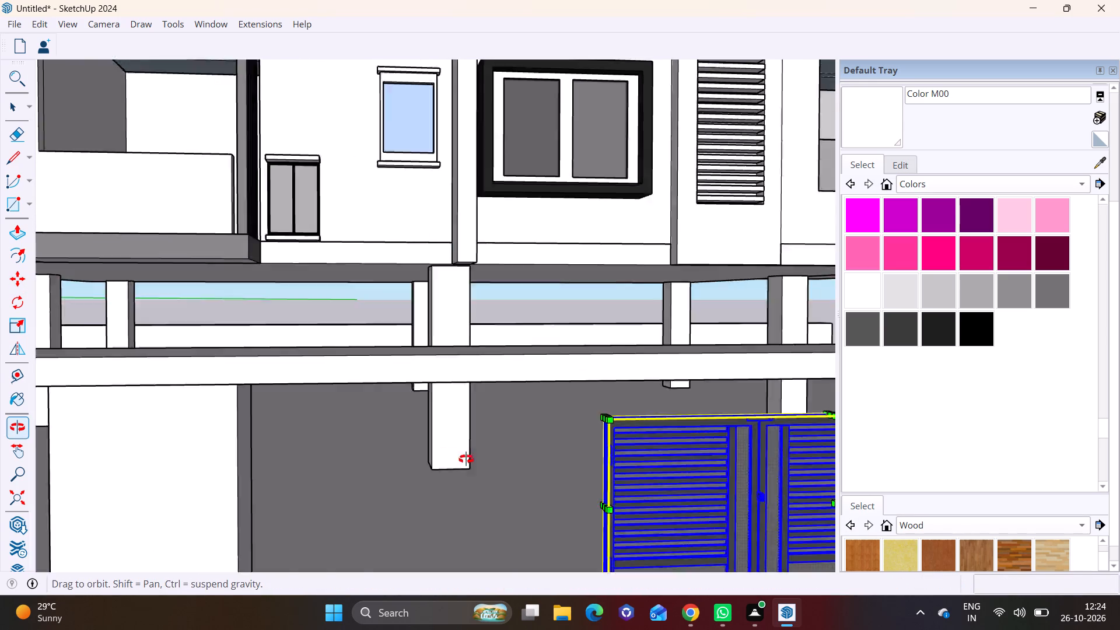
{"action": "middle_click_drag", "start_coordinate": [466, 459], "coordinate": [471, 442]}
{"action": "scroll", "coordinate": [534, 481], "scroll_direction": "down", "scroll_amount": 1}
{"action": "middle_click_drag", "start_coordinate": [591, 477], "coordinate": [590, 425], "text": "shift"}
{"action": "scroll", "coordinate": [652, 444], "scroll_direction": "up", "scroll_amount": 2}
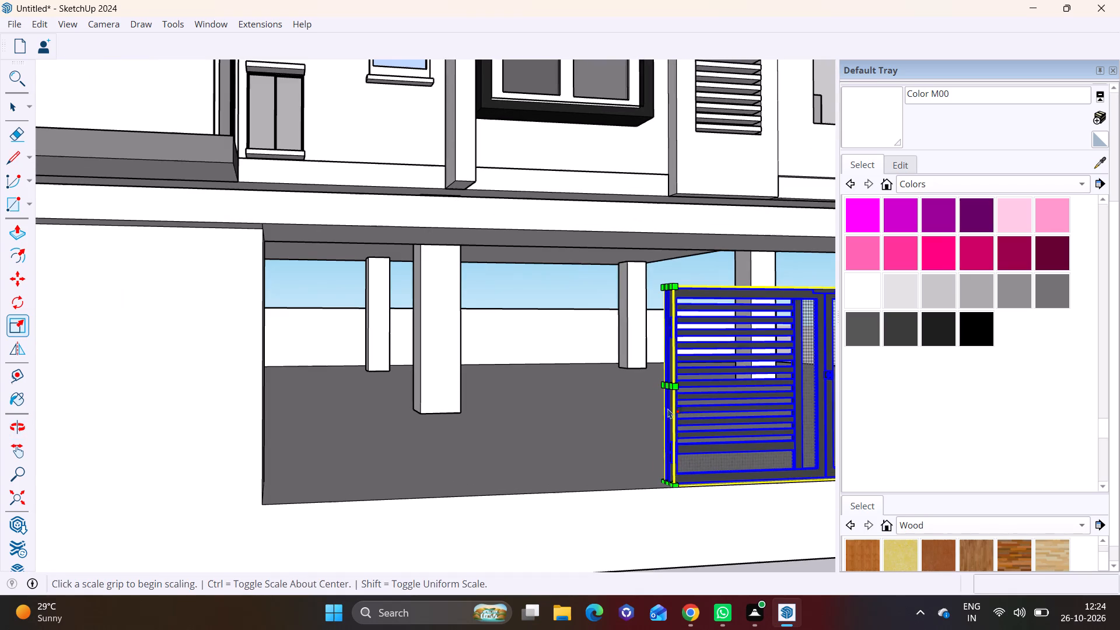
{"action": "left_click", "coordinate": [667, 388]}
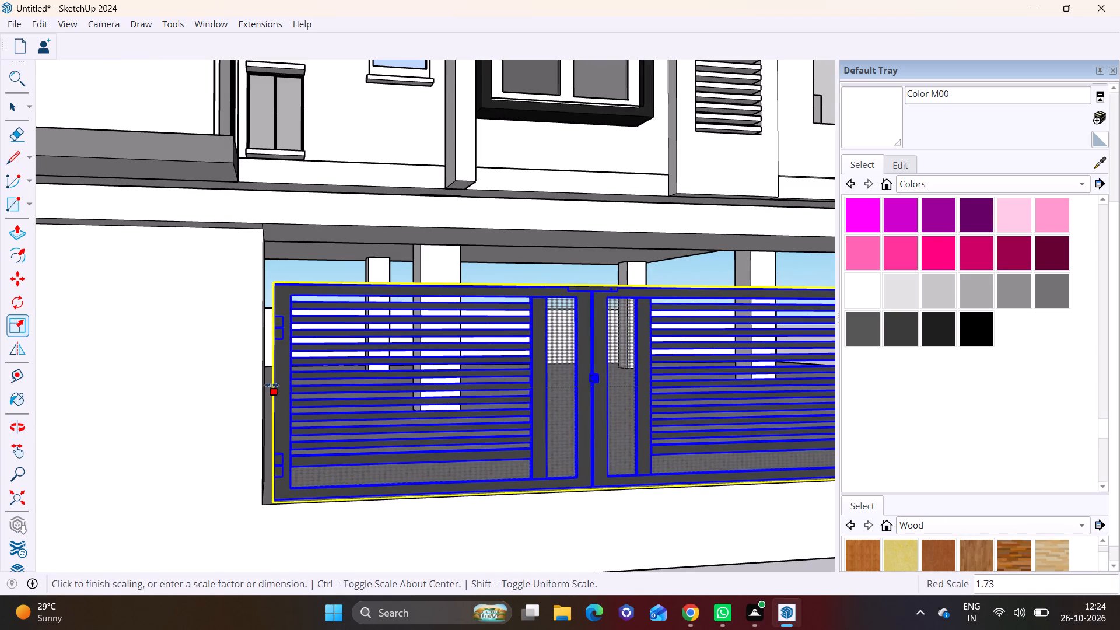
{"action": "left_click", "coordinate": [262, 385]}
{"action": "scroll", "coordinate": [393, 452], "scroll_direction": "down", "scroll_amount": 11}
{"action": "middle_click_drag", "start_coordinate": [453, 478], "coordinate": [412, 471]}
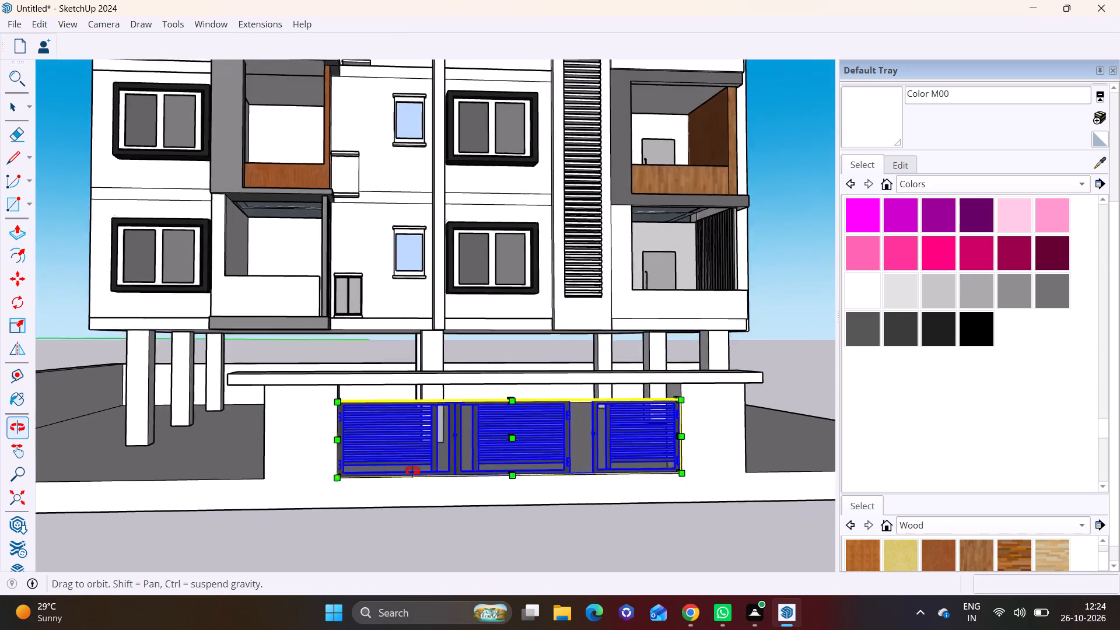
{"action": "middle_click_drag", "start_coordinate": [412, 471], "coordinate": [336, 464]}
{"action": "key", "text": "space"}
{"action": "left_click", "coordinate": [415, 511]}
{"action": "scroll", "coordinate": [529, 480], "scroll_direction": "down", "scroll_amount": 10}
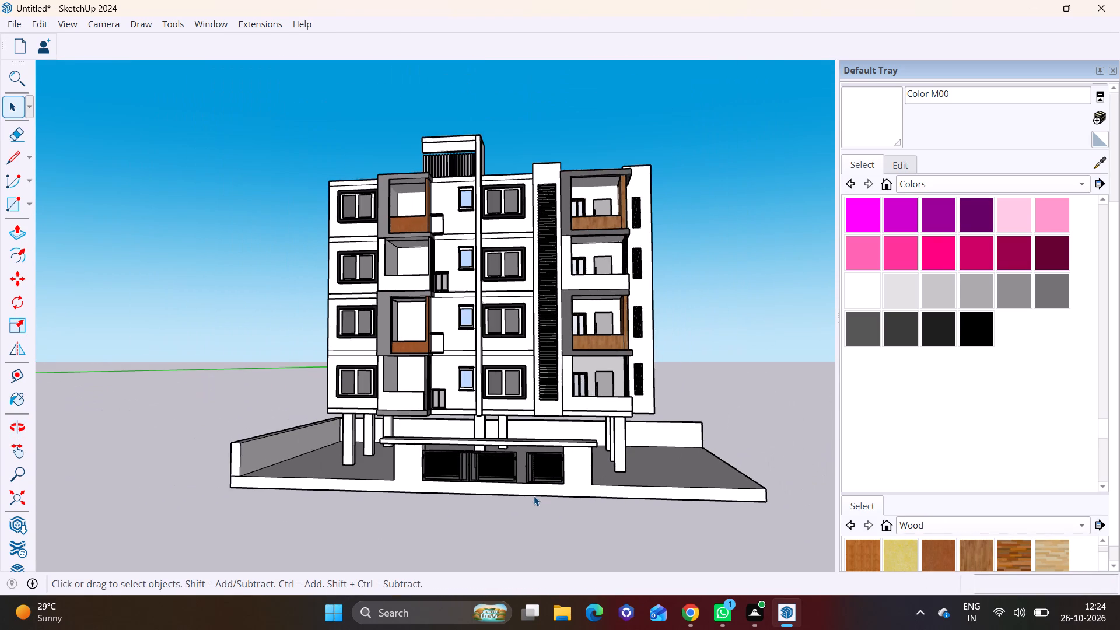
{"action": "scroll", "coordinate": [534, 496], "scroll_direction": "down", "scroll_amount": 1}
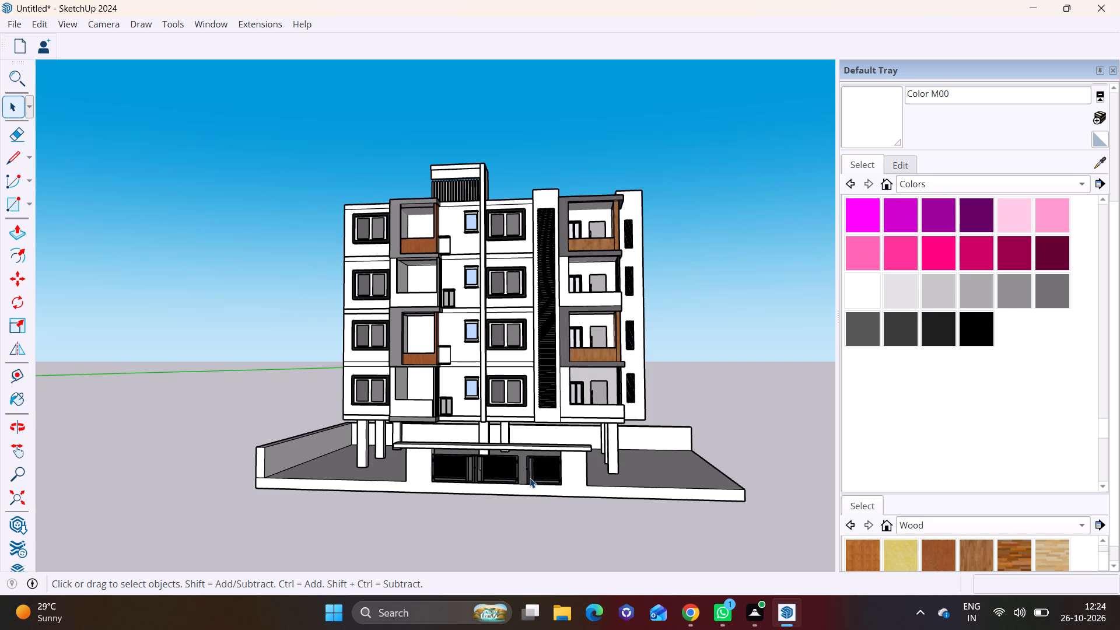
Scale the gate's width down by a factor of about 0.79 from its right end.
{"action": "scroll", "coordinate": [530, 478], "scroll_direction": "down", "scroll_amount": 2}
{"action": "middle_click_drag", "start_coordinate": [530, 479], "coordinate": [517, 495], "text": "shift"}
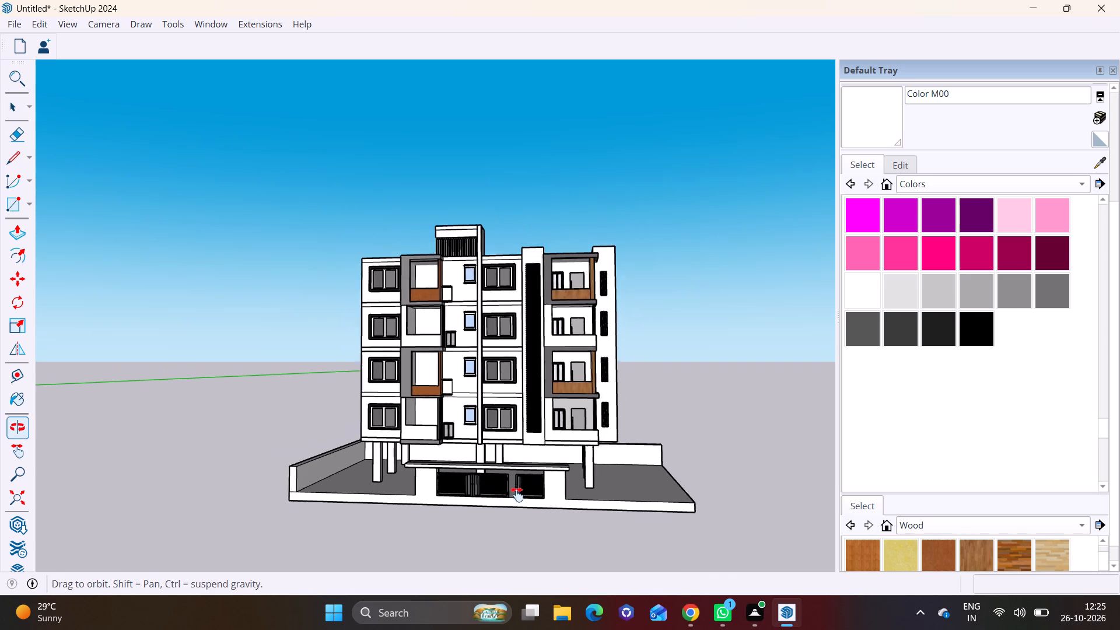
{"action": "middle_click_drag", "start_coordinate": [517, 495], "coordinate": [501, 507], "text": "shift"}
{"action": "scroll", "coordinate": [501, 506], "scroll_direction": "up", "scroll_amount": 12}
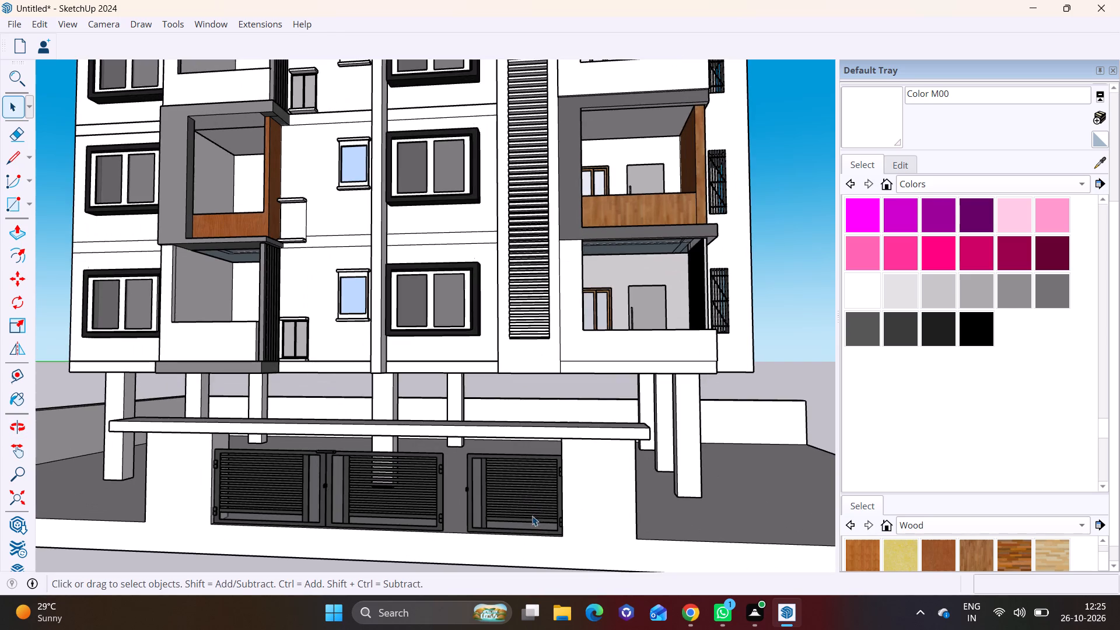
{"action": "scroll", "coordinate": [516, 511], "scroll_direction": "up", "scroll_amount": 1}
{"action": "middle_click_drag", "start_coordinate": [516, 511], "coordinate": [548, 463], "text": "shift"}
{"action": "scroll", "coordinate": [548, 463], "scroll_direction": "down", "scroll_amount": 2}
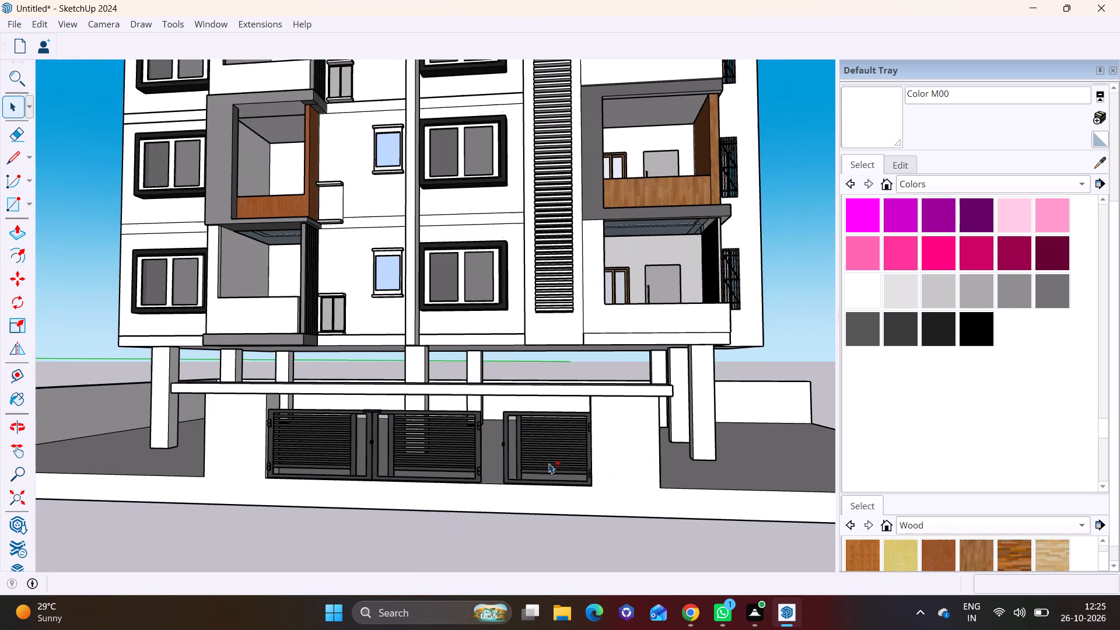
{"action": "middle_click_drag", "start_coordinate": [548, 463], "coordinate": [654, 481]}
{"action": "scroll", "coordinate": [654, 481], "scroll_direction": "up", "scroll_amount": 6}
{"action": "left_click", "coordinate": [638, 464]}
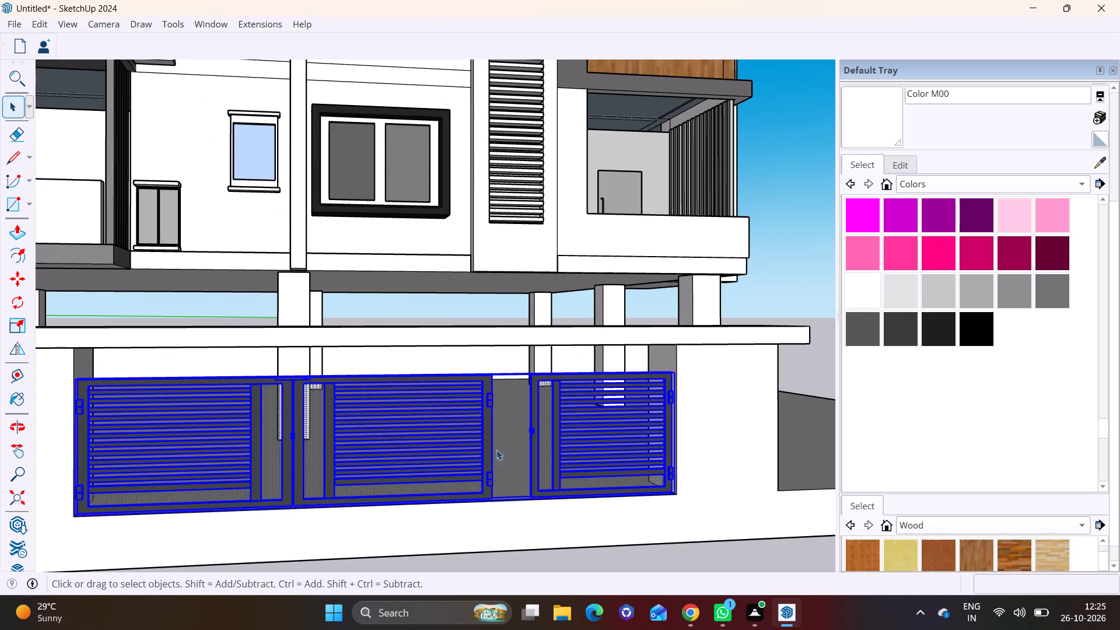
{"action": "left_click", "coordinate": [19, 316]}
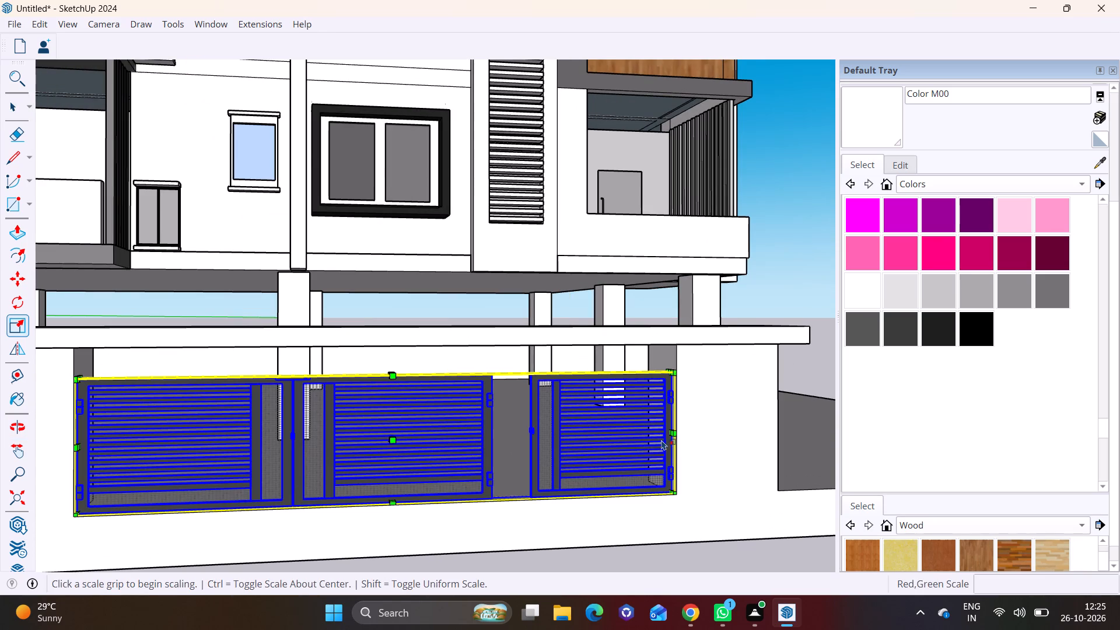
{"action": "scroll", "coordinate": [664, 439], "scroll_direction": "up", "scroll_amount": 11}
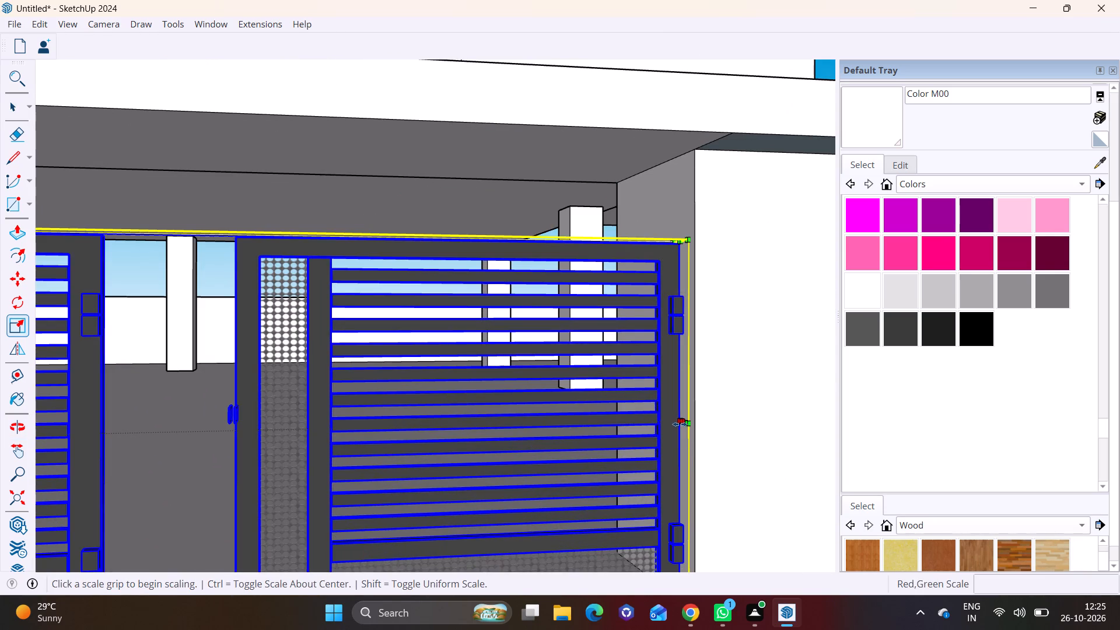
{"action": "left_click", "coordinate": [680, 424]}
{"action": "left_click", "coordinate": [332, 407]}
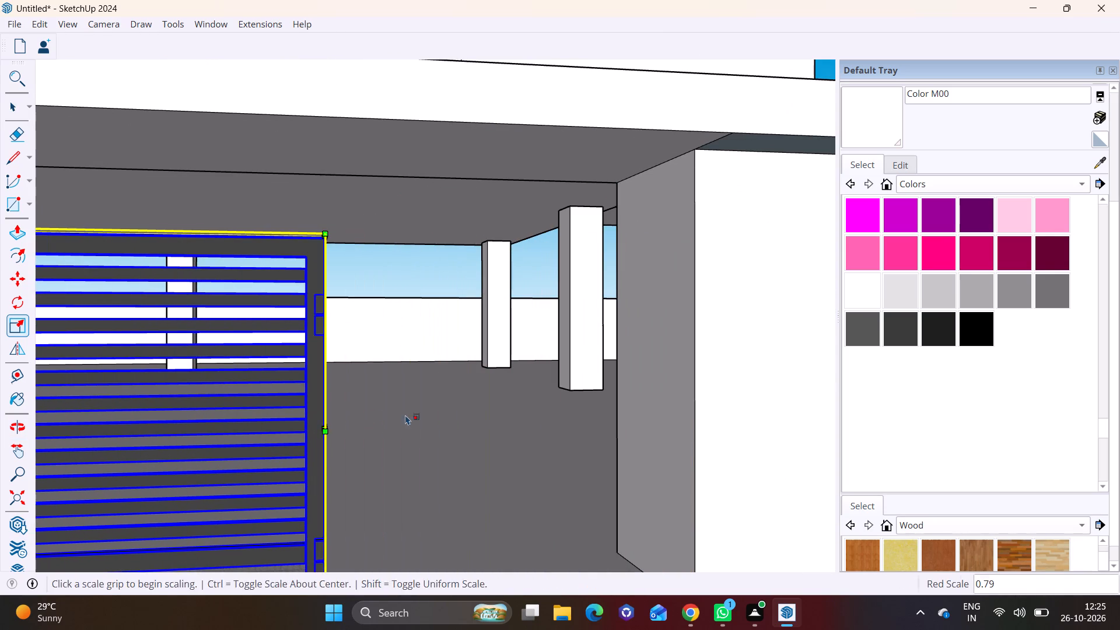
{"action": "key", "text": "space"}
Pull the right gateway pillar's inner face about 5' 2" to meet the right edge of the gate.
{"action": "left_click", "coordinate": [626, 423]}
{"action": "scroll", "coordinate": [659, 430], "scroll_direction": "down", "scroll_amount": 7}
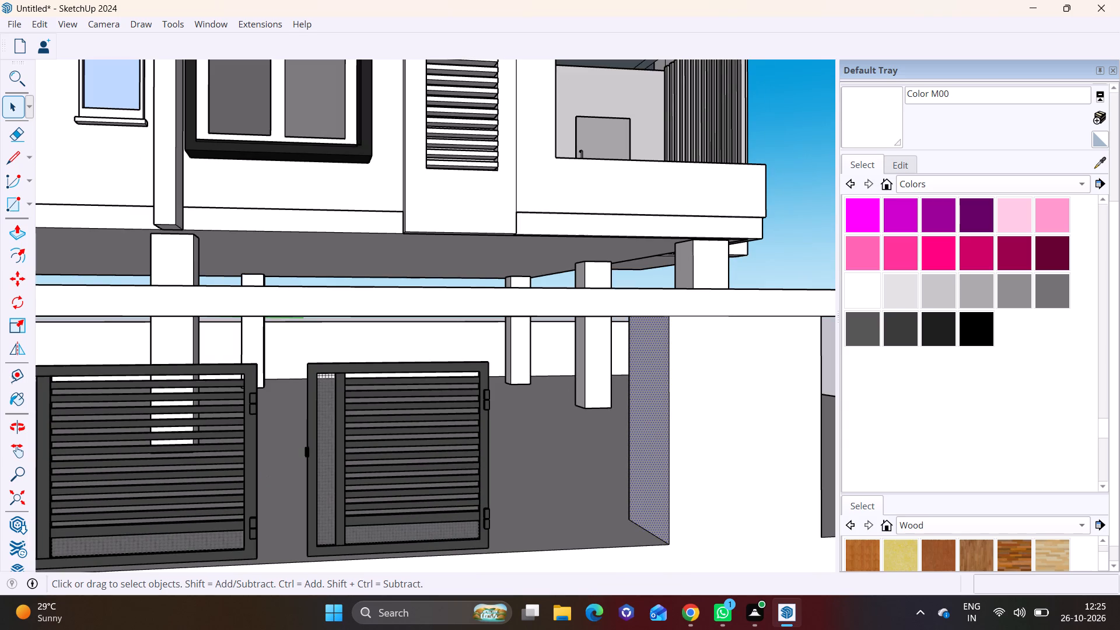
{"action": "left_click", "coordinate": [21, 233]}
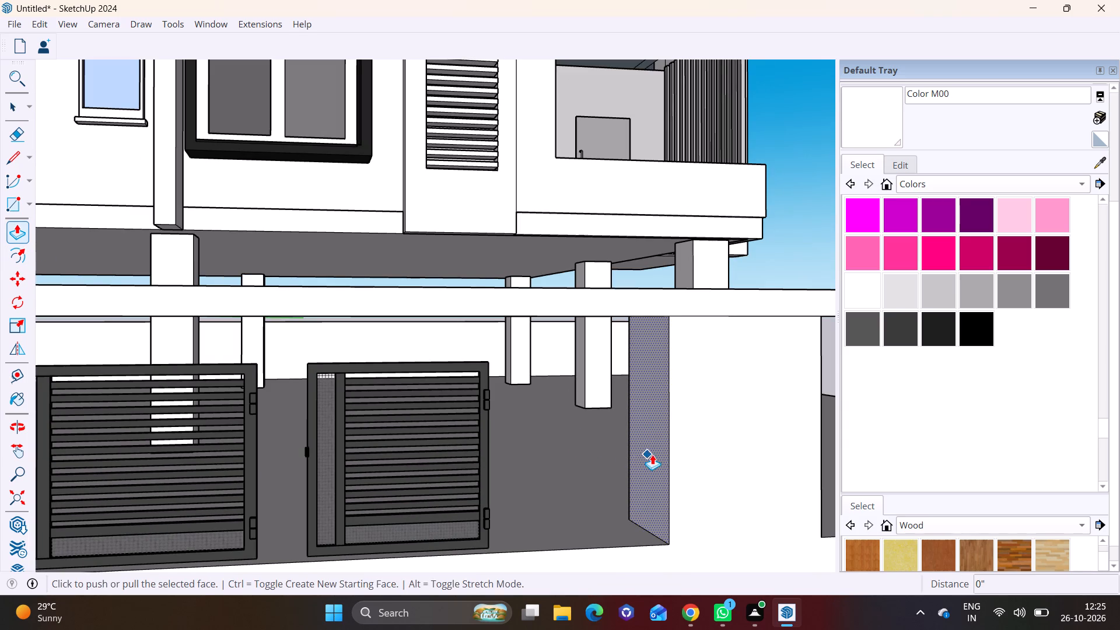
{"action": "left_click", "coordinate": [652, 454]}
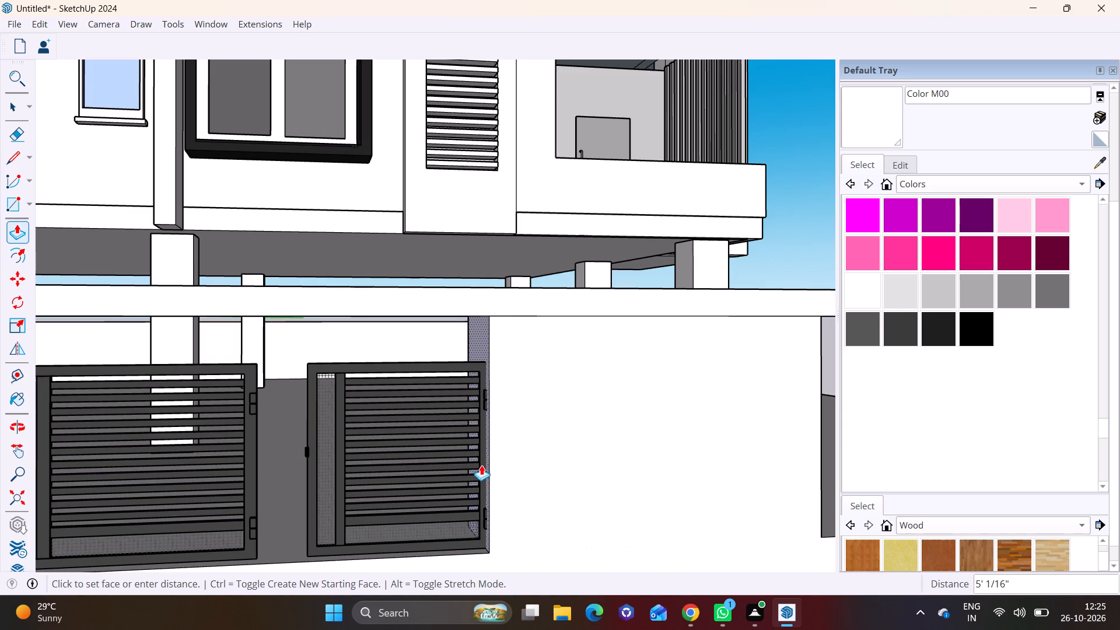
{"action": "left_click", "coordinate": [481, 466]}
{"action": "middle_click_drag", "start_coordinate": [593, 491], "coordinate": [428, 461]}
{"action": "scroll", "coordinate": [447, 461], "scroll_direction": "down", "scroll_amount": 2}
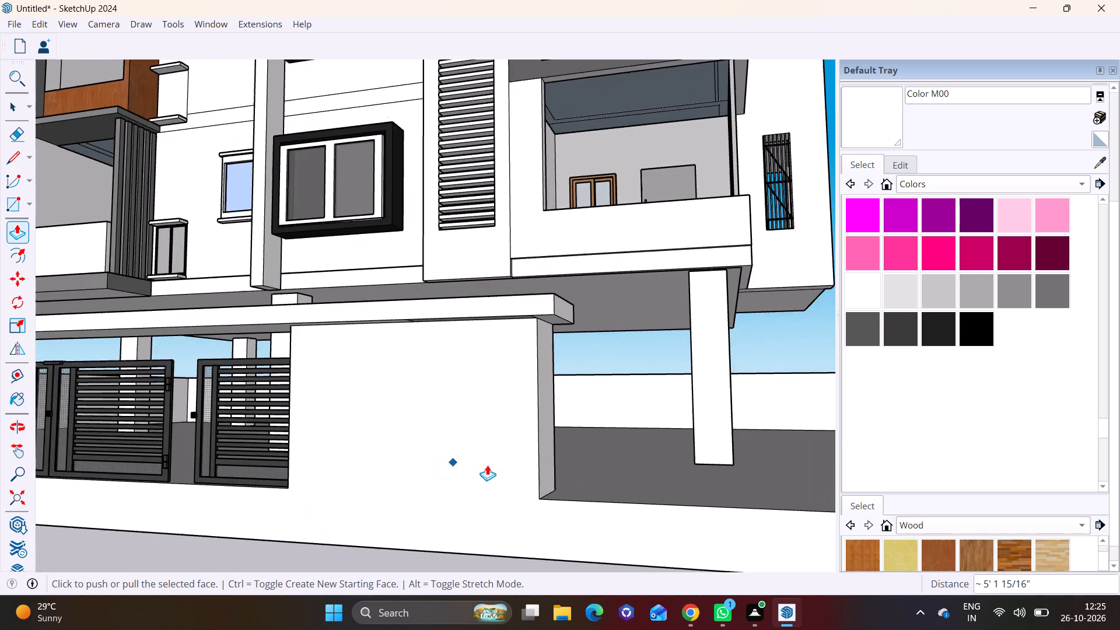
{"action": "scroll", "coordinate": [487, 465], "scroll_direction": "down", "scroll_amount": 11}
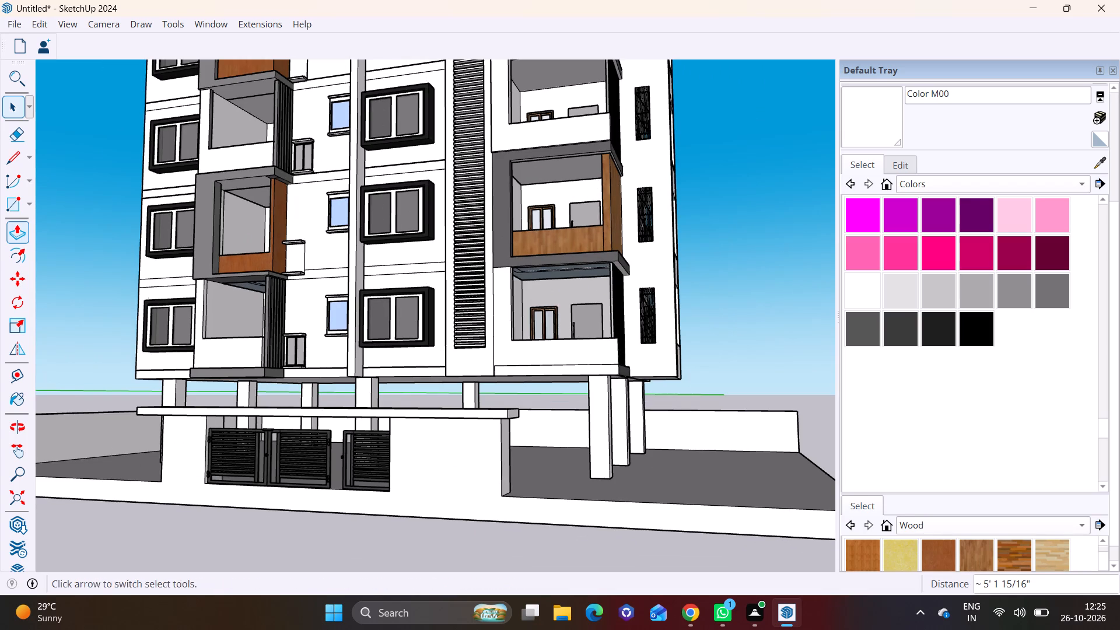
Push the right gateway pillar's outer side face inward, under the beam, to make the pillar narrower.
{"action": "left_click", "coordinate": [16, 111]}
{"action": "middle_click_drag", "start_coordinate": [531, 471], "coordinate": [452, 481]}
{"action": "scroll", "coordinate": [452, 481], "scroll_direction": "down", "scroll_amount": 1}
{"action": "scroll", "coordinate": [452, 481], "scroll_direction": "up", "scroll_amount": 3}
{"action": "left_click", "coordinate": [430, 477]}
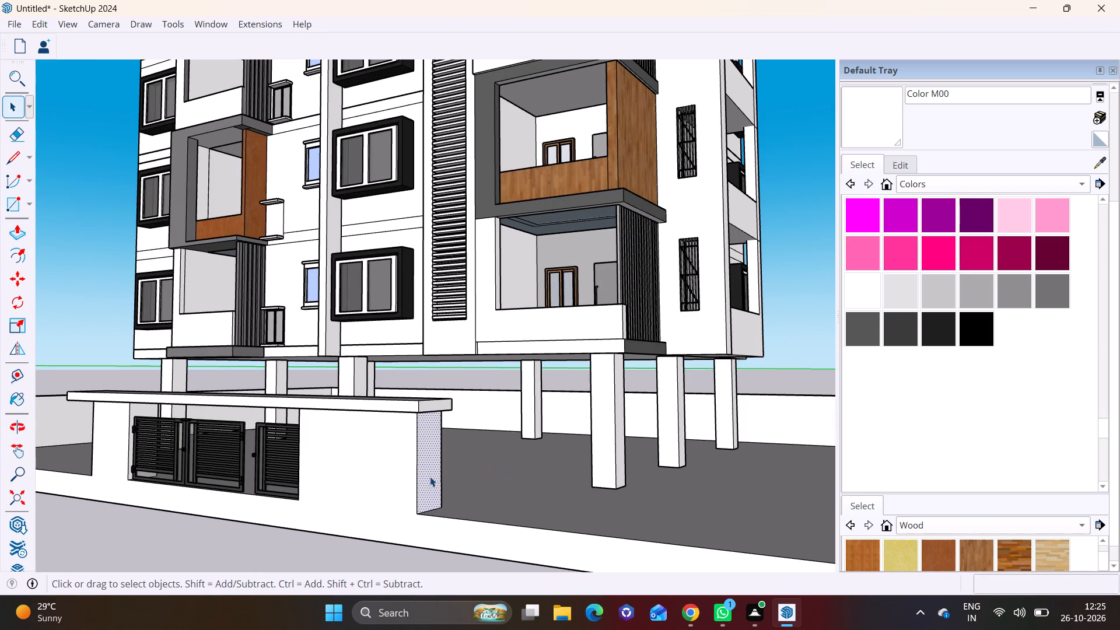
{"action": "left_click", "coordinate": [14, 236]}
{"action": "left_click", "coordinate": [425, 483]}
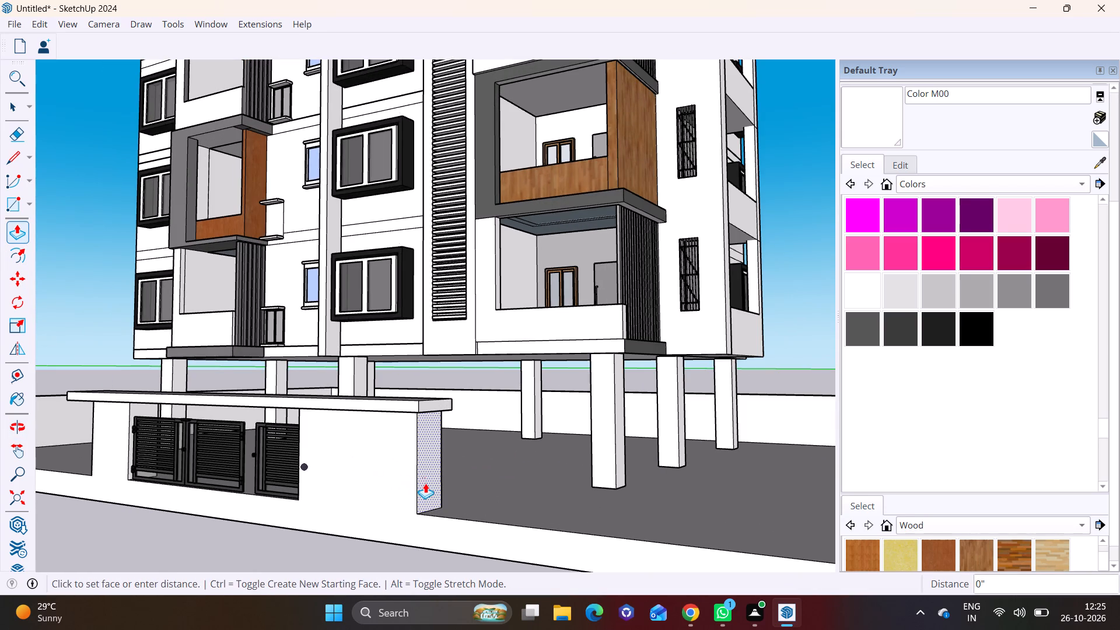
{"action": "left_click", "coordinate": [347, 463]}
{"action": "key", "text": "space"}
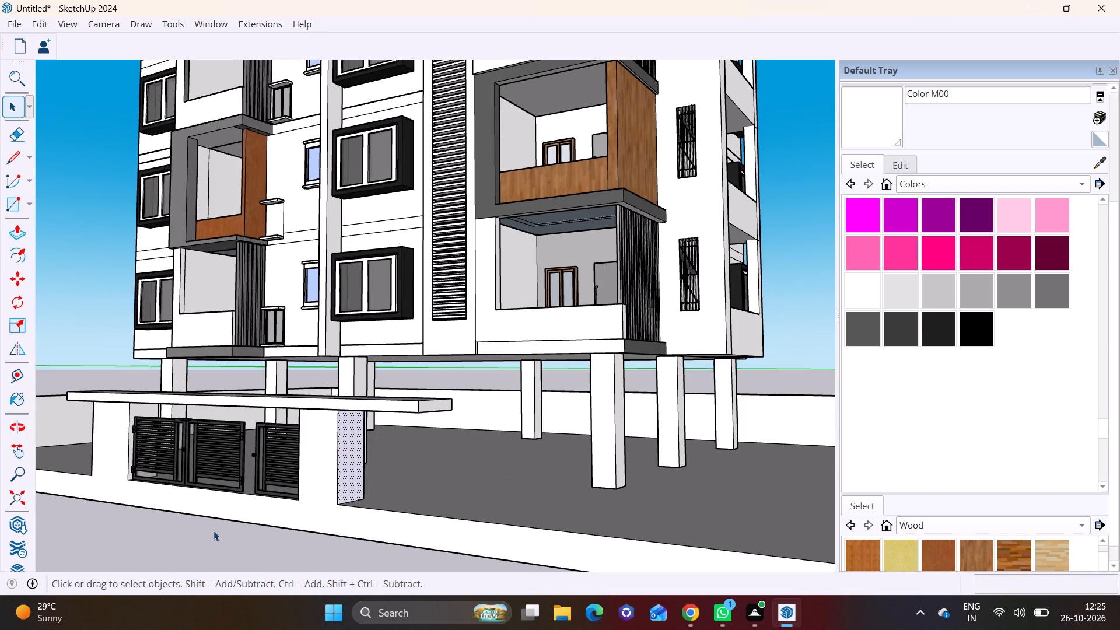
{"action": "left_click", "coordinate": [213, 531]}
Examine the whole building front with the adjusted gateway and gate from farther away.
{"action": "scroll", "coordinate": [242, 530], "scroll_direction": "down", "scroll_amount": 11}
{"action": "middle_click_drag", "start_coordinate": [391, 548], "coordinate": [555, 531]}
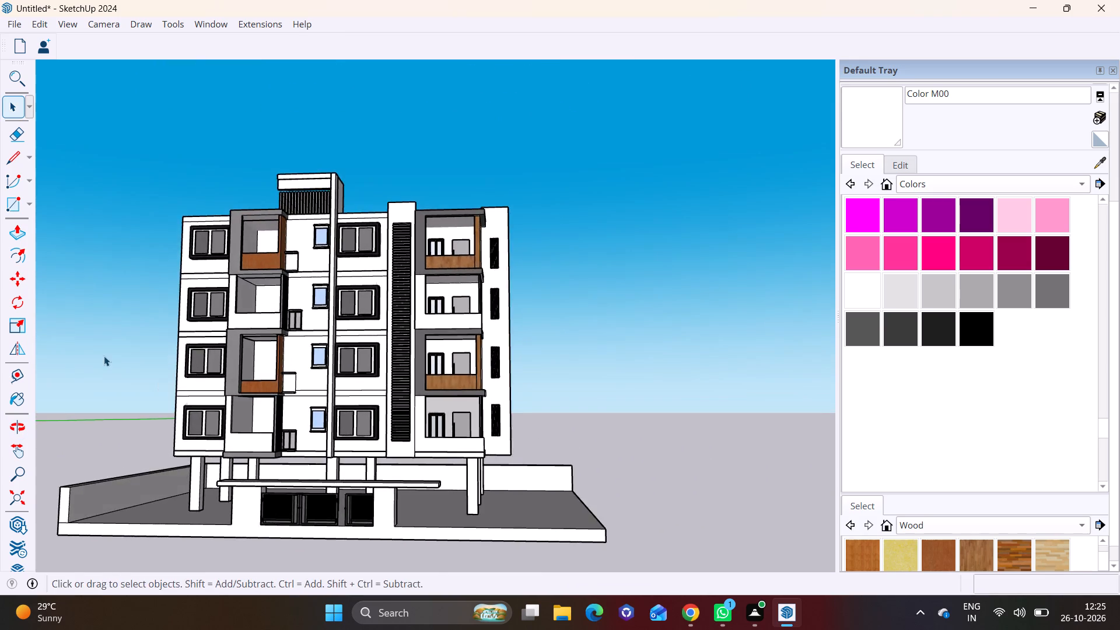
{"action": "scroll", "coordinate": [104, 356], "scroll_direction": "down", "scroll_amount": 6}
{"action": "left_click_drag", "start_coordinate": [97, 366], "coordinate": [45, 373]}
{"action": "middle_click_drag", "start_coordinate": [201, 464], "coordinate": [201, 487]}
{"action": "scroll", "coordinate": [201, 487], "scroll_direction": "down", "scroll_amount": 1}
{"action": "middle_click_drag", "start_coordinate": [225, 451], "coordinate": [222, 464]}
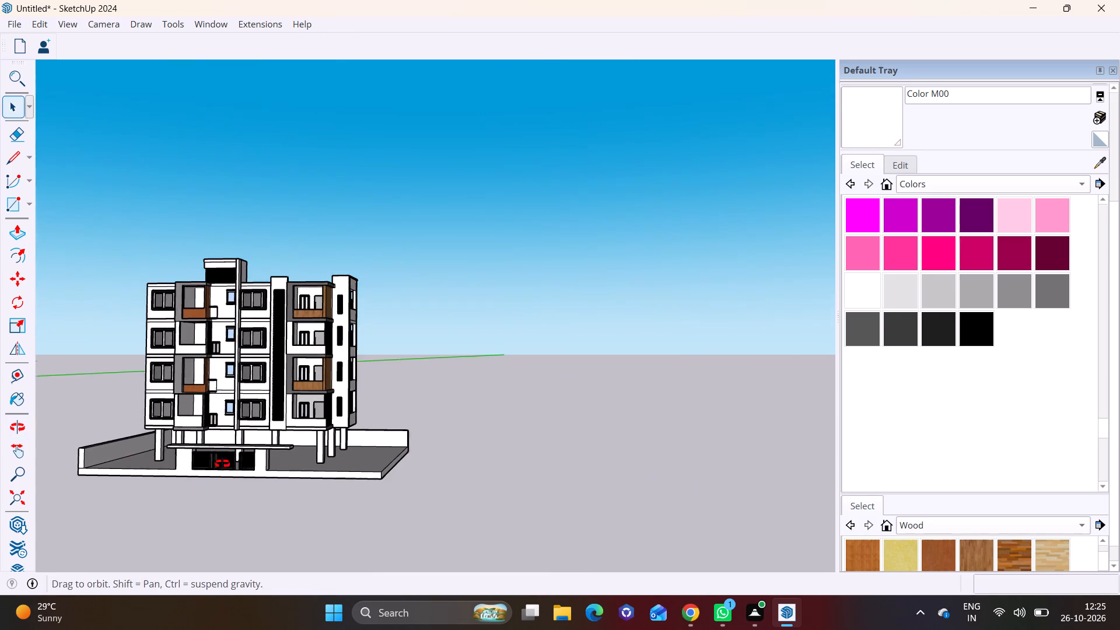
{"action": "middle_click_drag", "start_coordinate": [222, 464], "coordinate": [211, 494]}
{"action": "scroll", "coordinate": [216, 482], "scroll_direction": "up", "scroll_amount": 5}
{"action": "middle_click_drag", "start_coordinate": [220, 480], "coordinate": [253, 443], "text": "shift"}
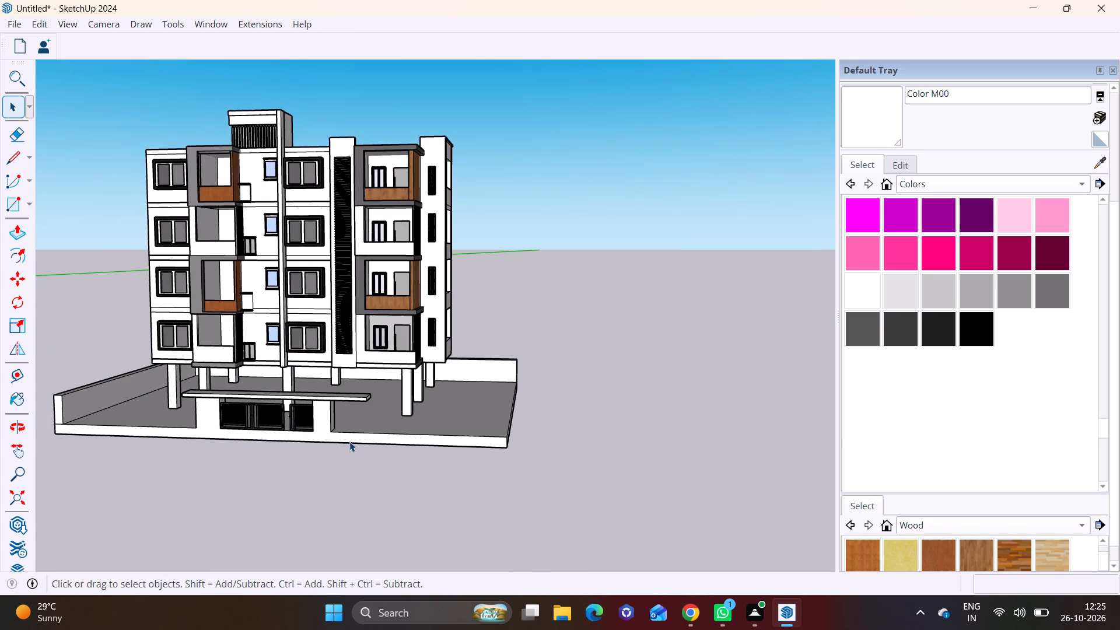
Draw a 2' 9" horizontal line across the right pillar's outer side face at about mid-height.
{"action": "scroll", "coordinate": [349, 442], "scroll_direction": "up", "scroll_amount": 8}
{"action": "middle_click_drag", "start_coordinate": [360, 421], "coordinate": [243, 398]}
{"action": "scroll", "coordinate": [239, 385], "scroll_direction": "up", "scroll_amount": 5}
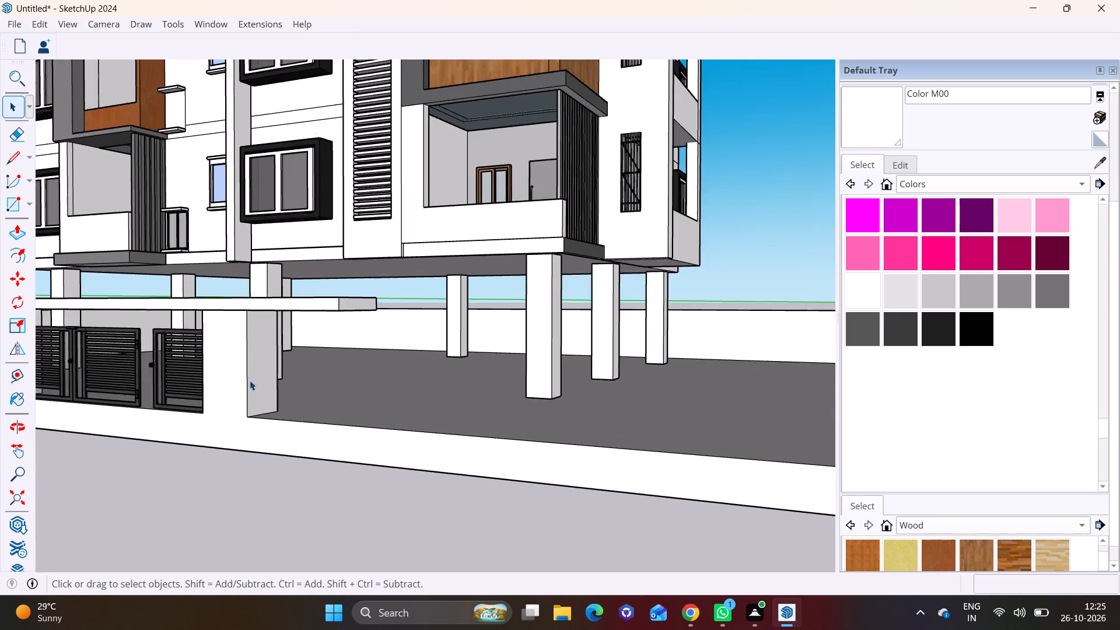
{"action": "scroll", "coordinate": [250, 380], "scroll_direction": "up", "scroll_amount": 5}
{"action": "left_click_drag", "start_coordinate": [17, 250], "coordinate": [16, 218]}
{"action": "left_click", "coordinate": [7, 153]}
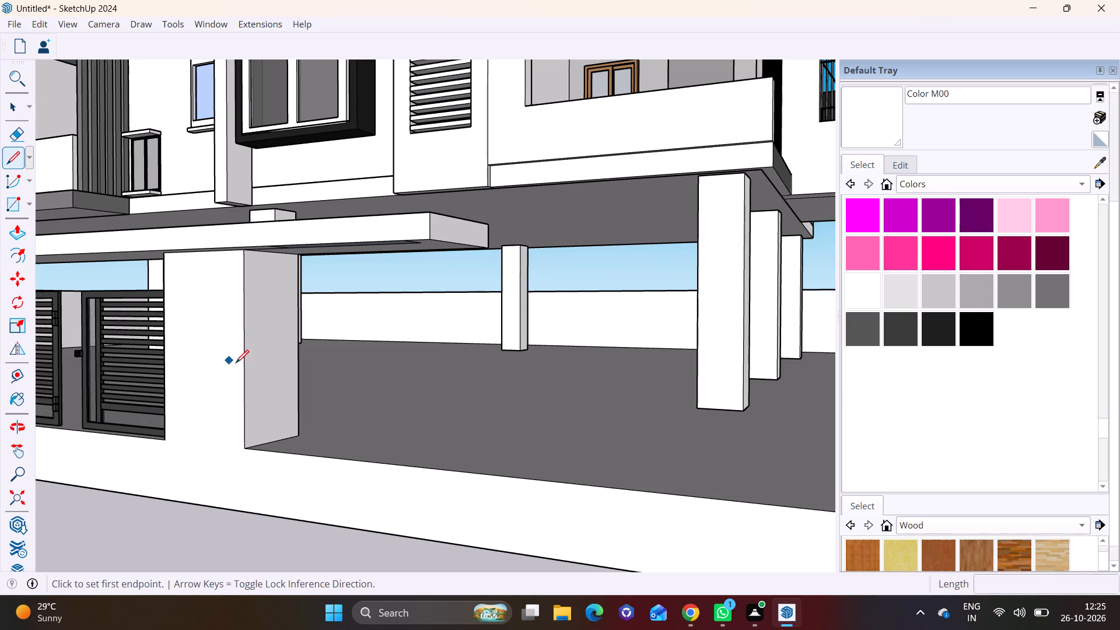
{"action": "left_click", "coordinate": [247, 359]}
{"action": "left_click", "coordinate": [300, 351]}
{"action": "key", "text": "space"}
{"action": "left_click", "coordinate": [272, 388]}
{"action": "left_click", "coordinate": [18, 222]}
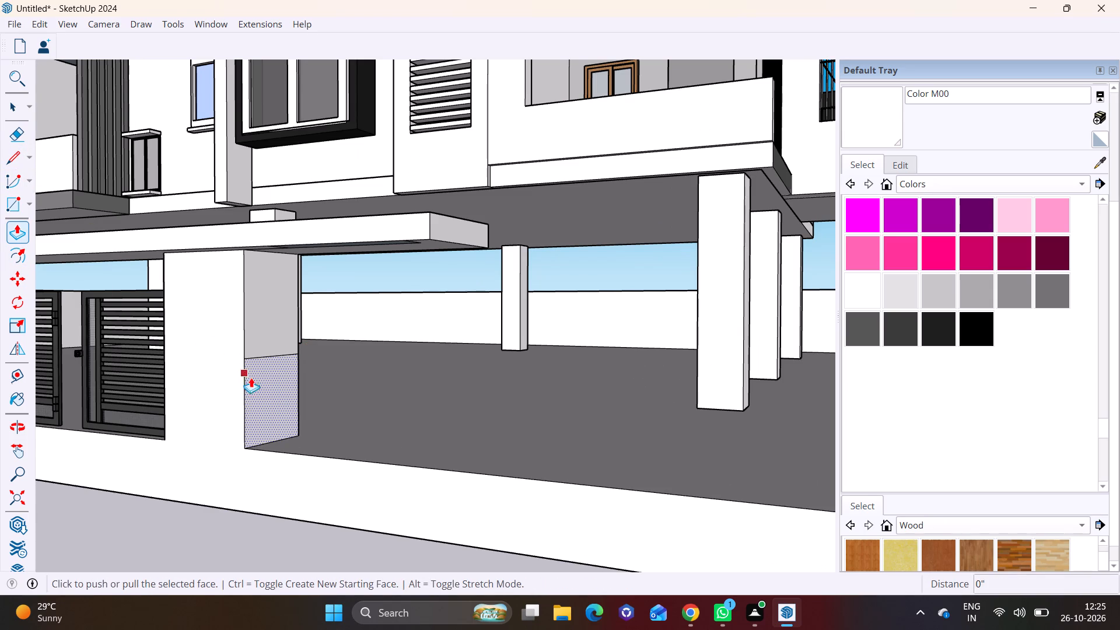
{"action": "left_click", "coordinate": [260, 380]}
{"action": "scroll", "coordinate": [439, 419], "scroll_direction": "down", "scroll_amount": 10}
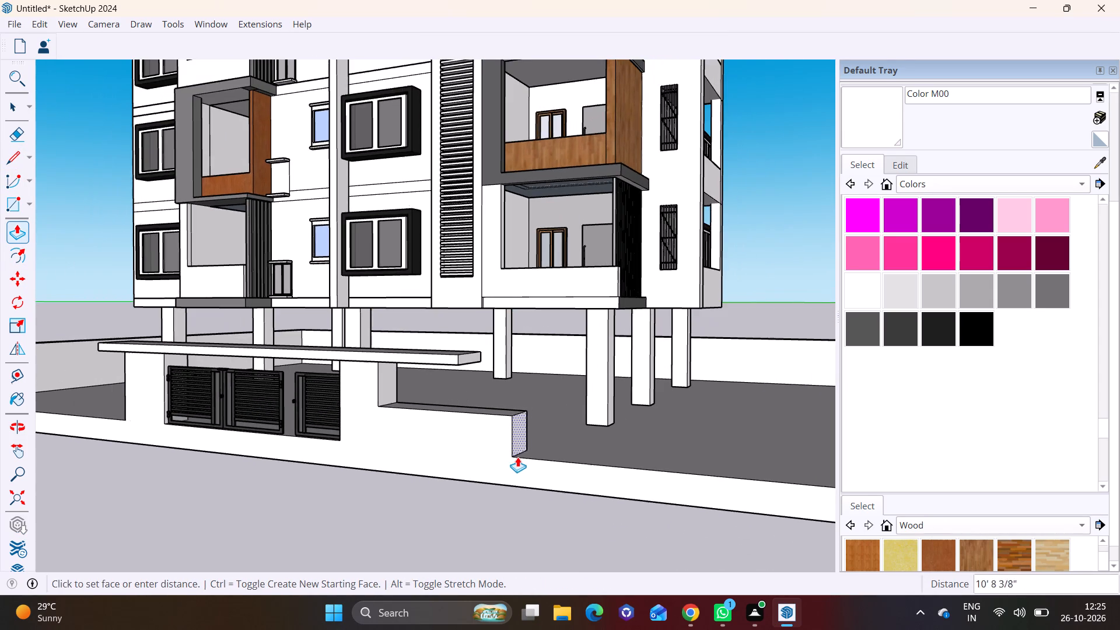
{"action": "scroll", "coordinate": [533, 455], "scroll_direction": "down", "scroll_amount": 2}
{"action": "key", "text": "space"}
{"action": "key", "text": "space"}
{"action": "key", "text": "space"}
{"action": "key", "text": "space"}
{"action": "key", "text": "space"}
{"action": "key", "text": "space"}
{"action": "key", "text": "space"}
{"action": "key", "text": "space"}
Extrude the lower part of the right pillar's outer side face about 33' to the compound's front corner as a boundary wall.
{"action": "middle_click_drag", "start_coordinate": [544, 452], "coordinate": [335, 431]}
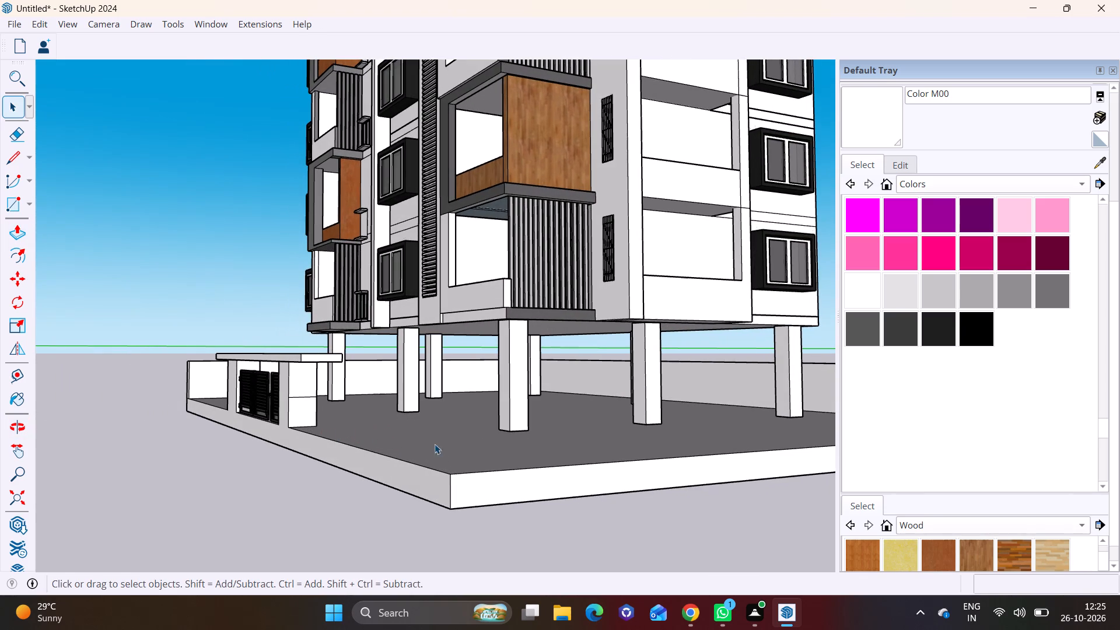
{"action": "left_click", "coordinate": [306, 409]}
{"action": "left_click", "coordinate": [20, 223]}
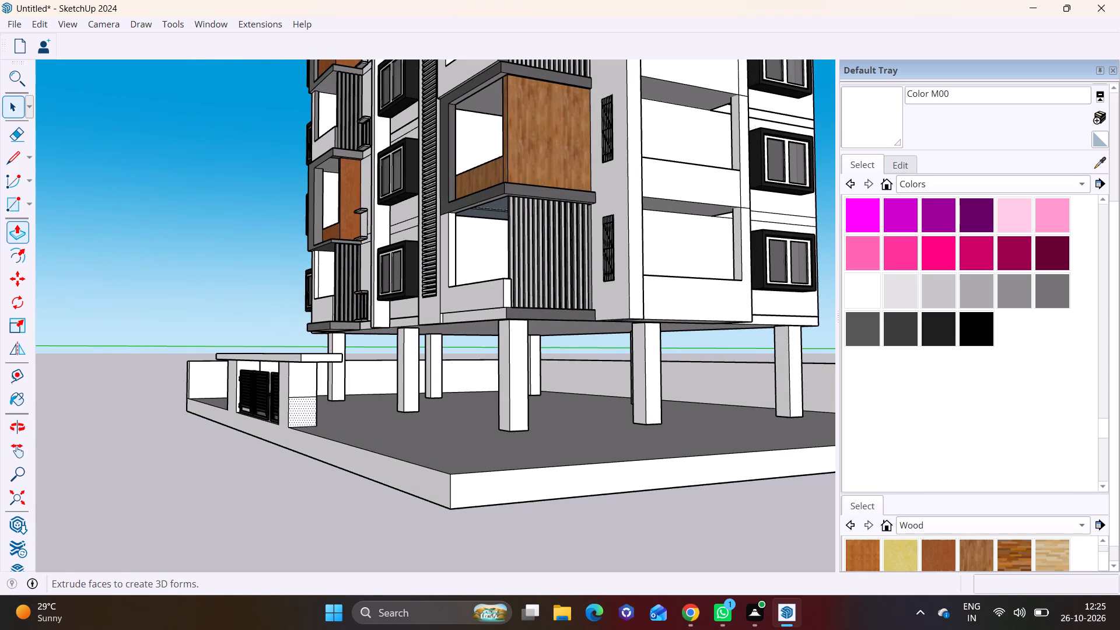
{"action": "left_click", "coordinate": [297, 415]}
{"action": "left_click", "coordinate": [448, 500]}
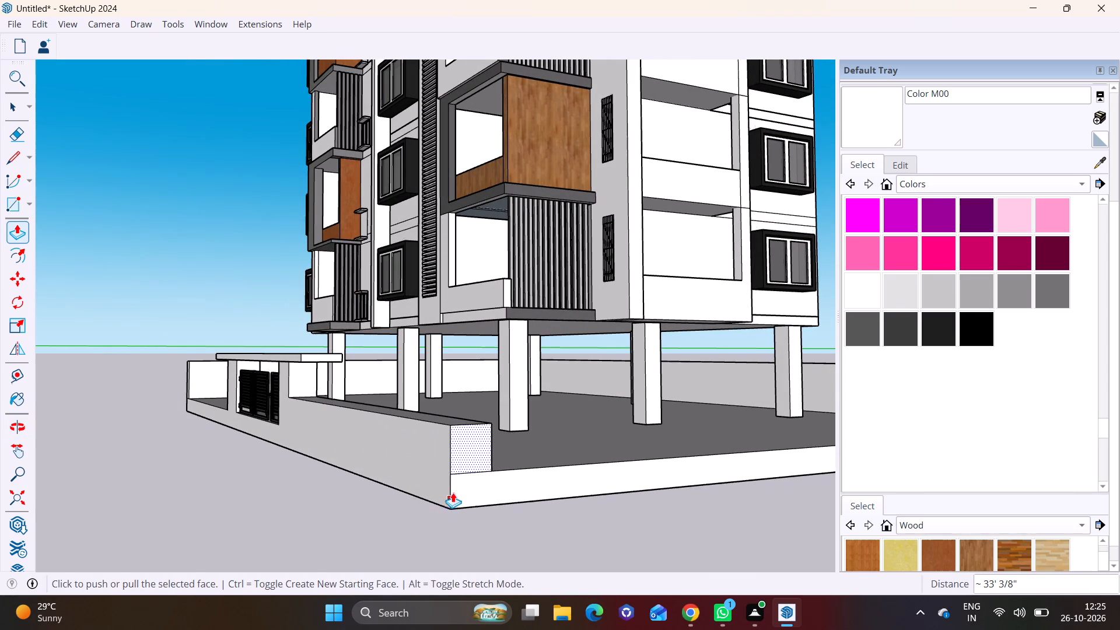
Push the inner face of the new front boundary wall in about 1' 5/8" to thin the wall.
{"action": "scroll", "coordinate": [453, 484], "scroll_direction": "down", "scroll_amount": 4}
{"action": "middle_click_drag", "start_coordinate": [450, 461], "coordinate": [207, 531]}
{"action": "scroll", "coordinate": [229, 489], "scroll_direction": "up", "scroll_amount": 7}
{"action": "key", "text": "space"}
{"action": "left_click", "coordinate": [233, 487]}
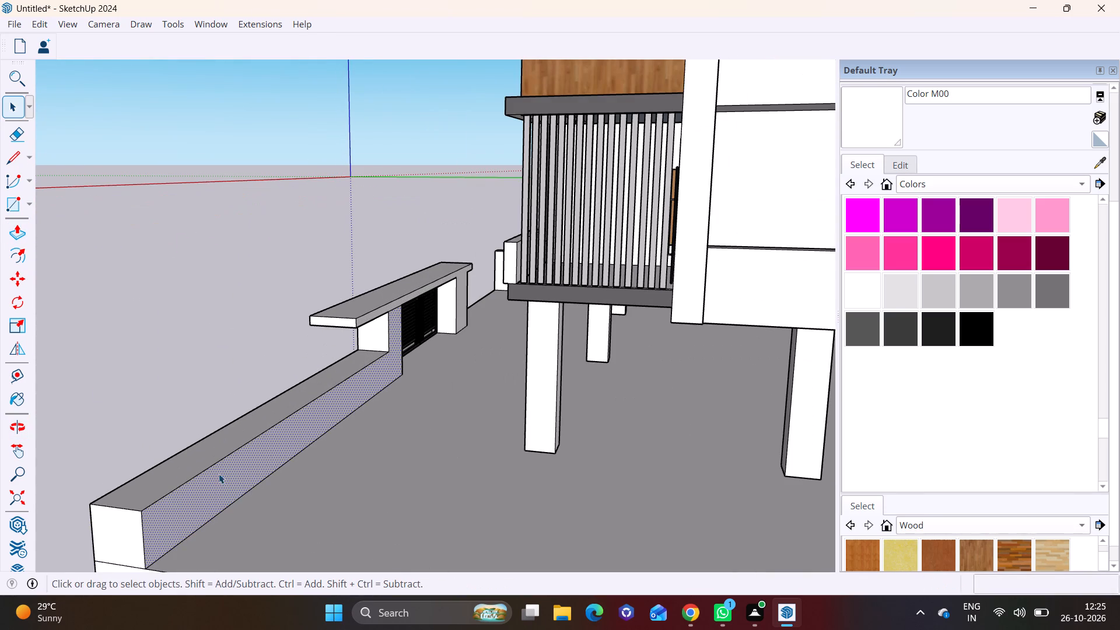
{"action": "left_click", "coordinate": [12, 237]}
{"action": "left_click", "coordinate": [318, 423]}
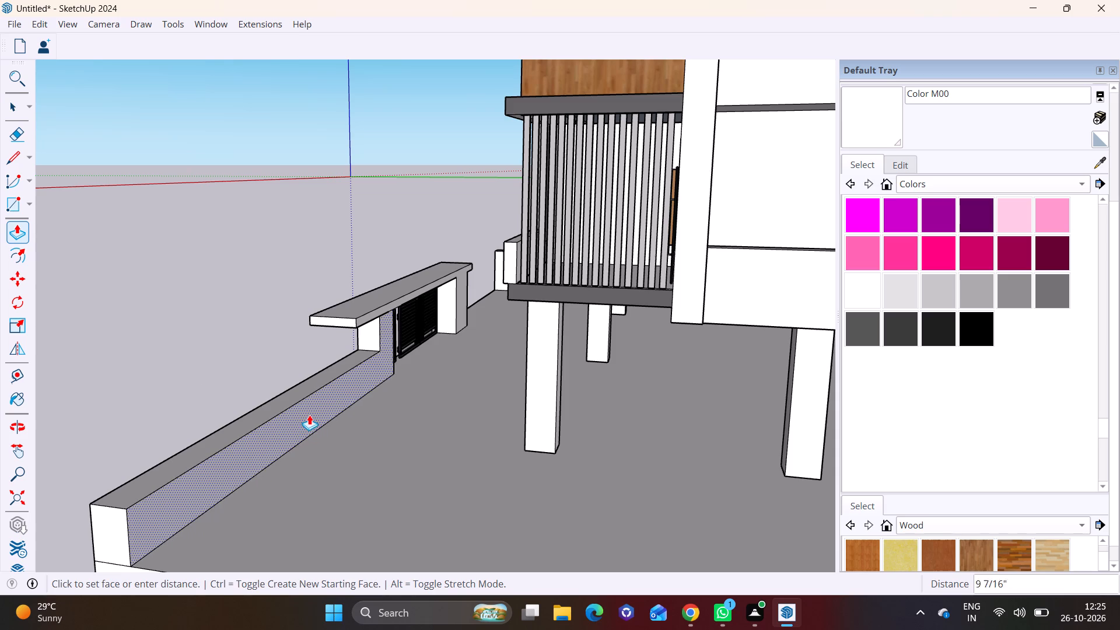
{"action": "left_click", "coordinate": [305, 413]}
{"action": "scroll", "coordinate": [297, 465], "scroll_direction": "down", "scroll_amount": 5}
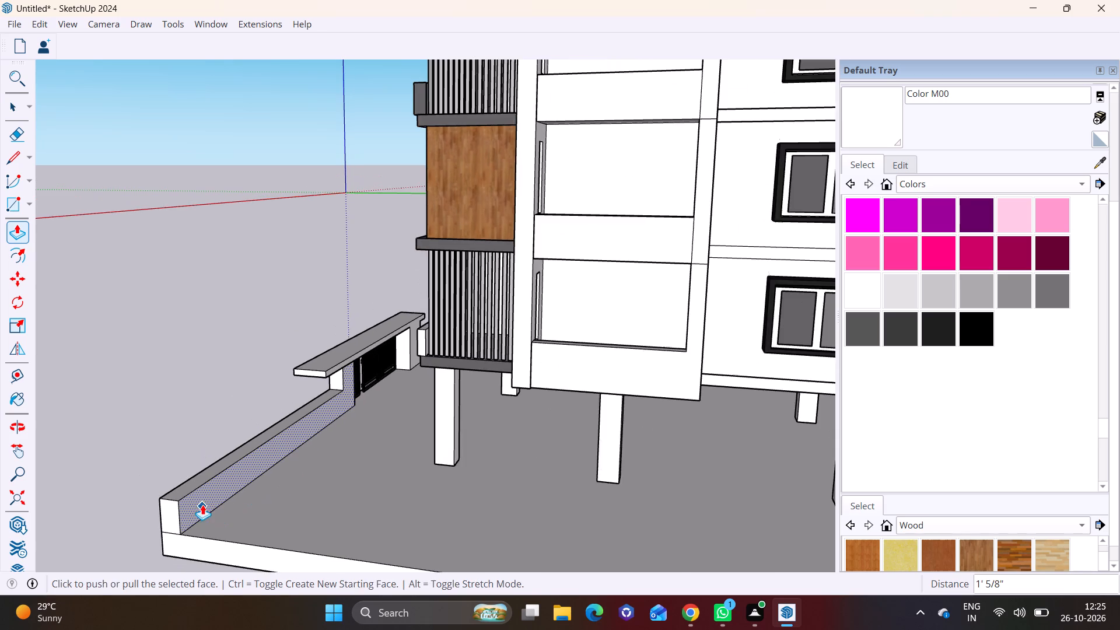
{"action": "key", "text": "space"}
Draw a 2' 9" horizontal line across the left gateway pillar's outer side face at about mid-height.
{"action": "middle_click_drag", "start_coordinate": [187, 493], "coordinate": [571, 482]}
{"action": "scroll", "coordinate": [516, 481], "scroll_direction": "down", "scroll_amount": 3}
{"action": "middle_click_drag", "start_coordinate": [355, 457], "coordinate": [645, 456]}
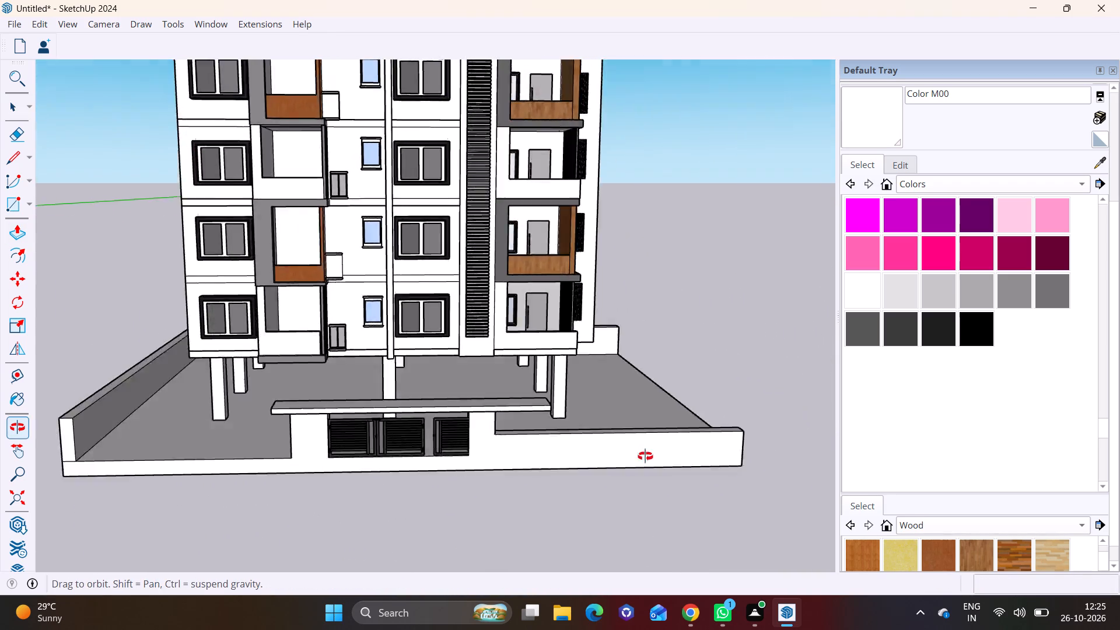
{"action": "middle_click_drag", "start_coordinate": [645, 456], "coordinate": [1048, 501]}
{"action": "middle_click_drag", "start_coordinate": [554, 464], "coordinate": [450, 410]}
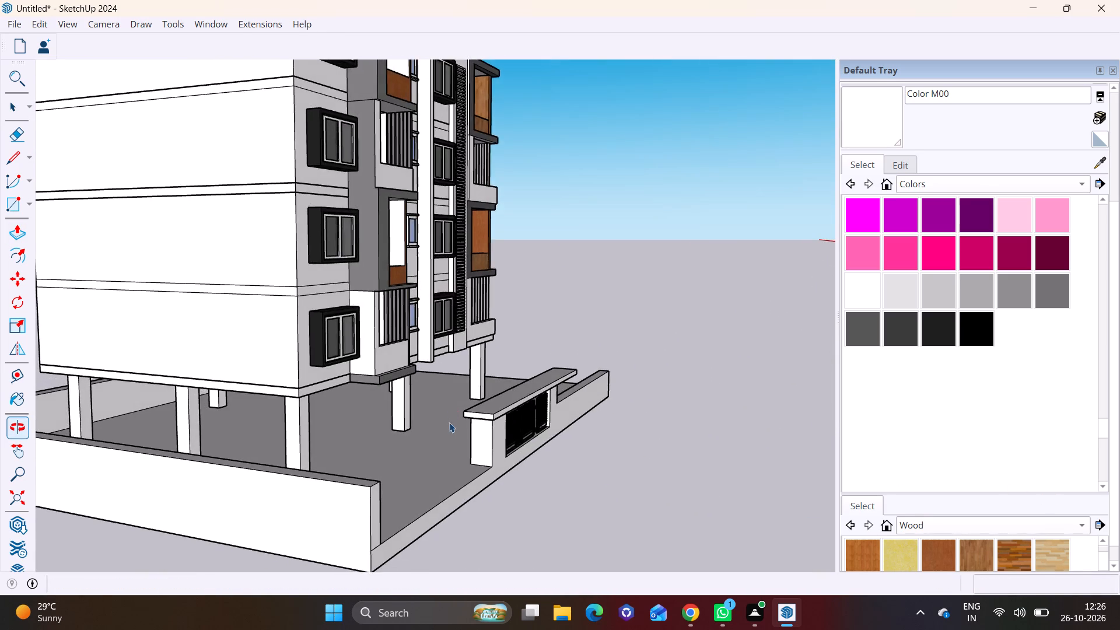
{"action": "scroll", "coordinate": [449, 426], "scroll_direction": "up", "scroll_amount": 6}
{"action": "middle_click_drag", "start_coordinate": [499, 452], "coordinate": [501, 429]}
{"action": "left_click", "coordinate": [15, 159]}
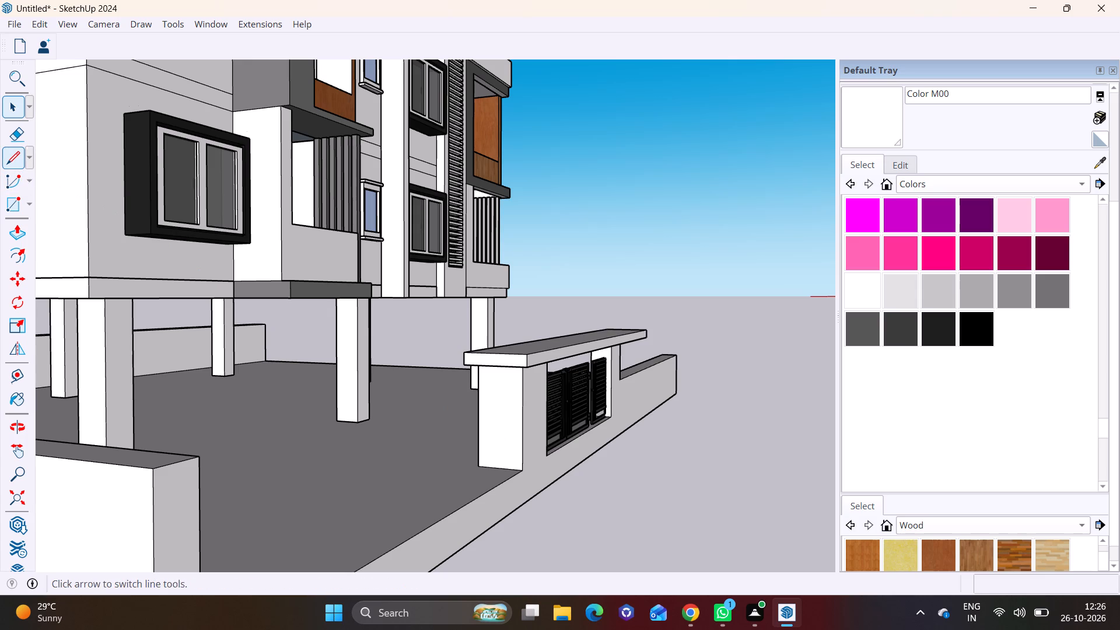
{"action": "left_click", "coordinate": [521, 416]}
{"action": "left_click_drag", "start_coordinate": [480, 407], "coordinate": [480, 406]}
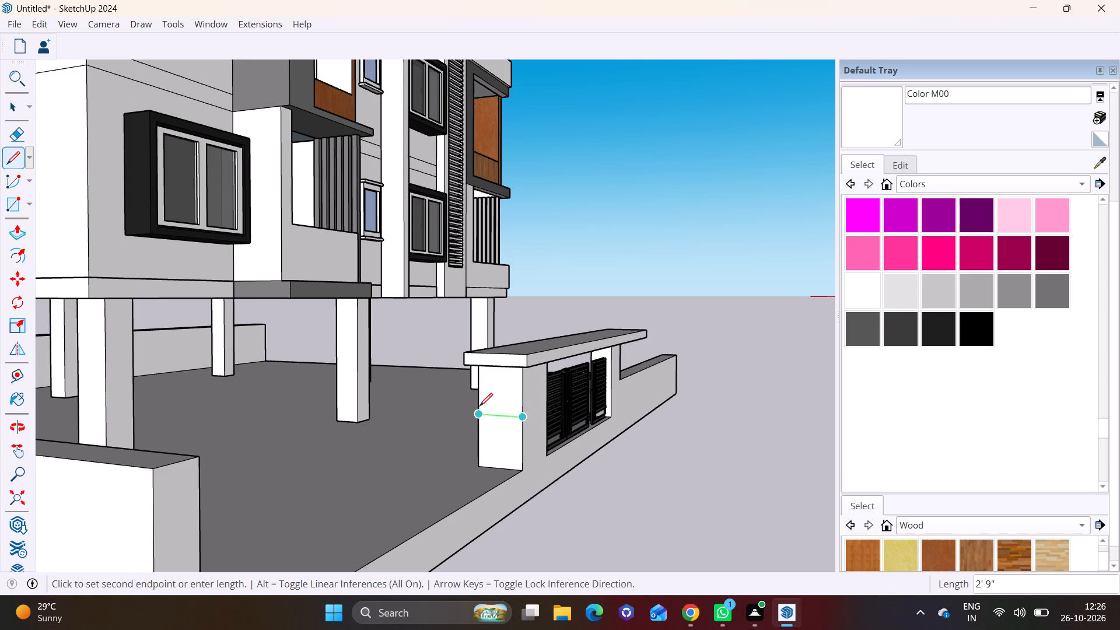
{"action": "left_click_drag", "start_coordinate": [480, 406], "coordinate": [480, 400]}
{"action": "key", "text": "space"}
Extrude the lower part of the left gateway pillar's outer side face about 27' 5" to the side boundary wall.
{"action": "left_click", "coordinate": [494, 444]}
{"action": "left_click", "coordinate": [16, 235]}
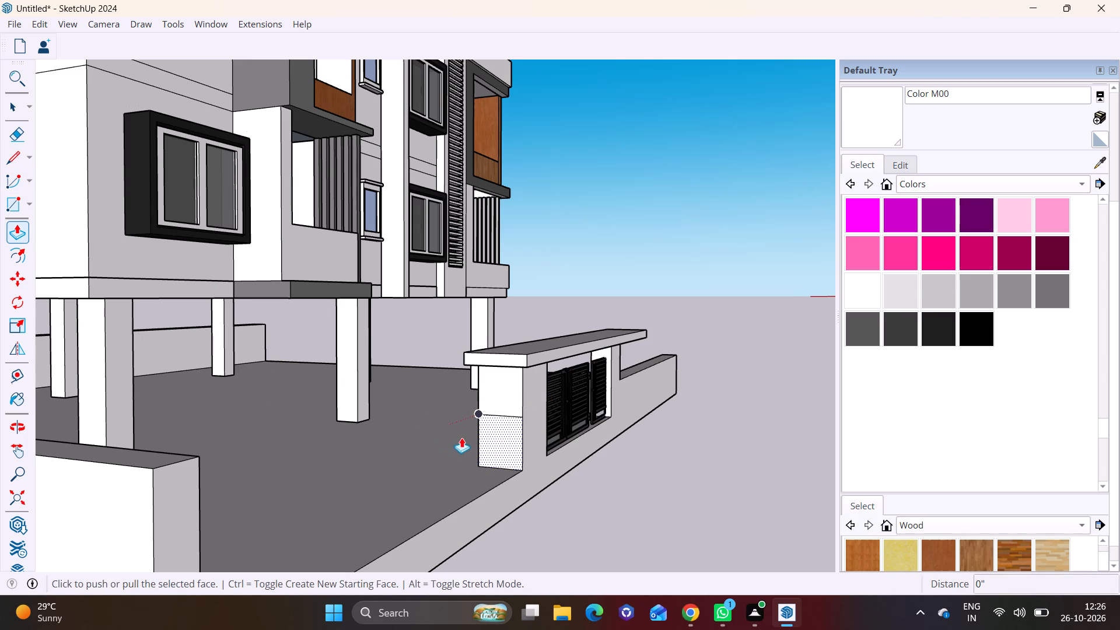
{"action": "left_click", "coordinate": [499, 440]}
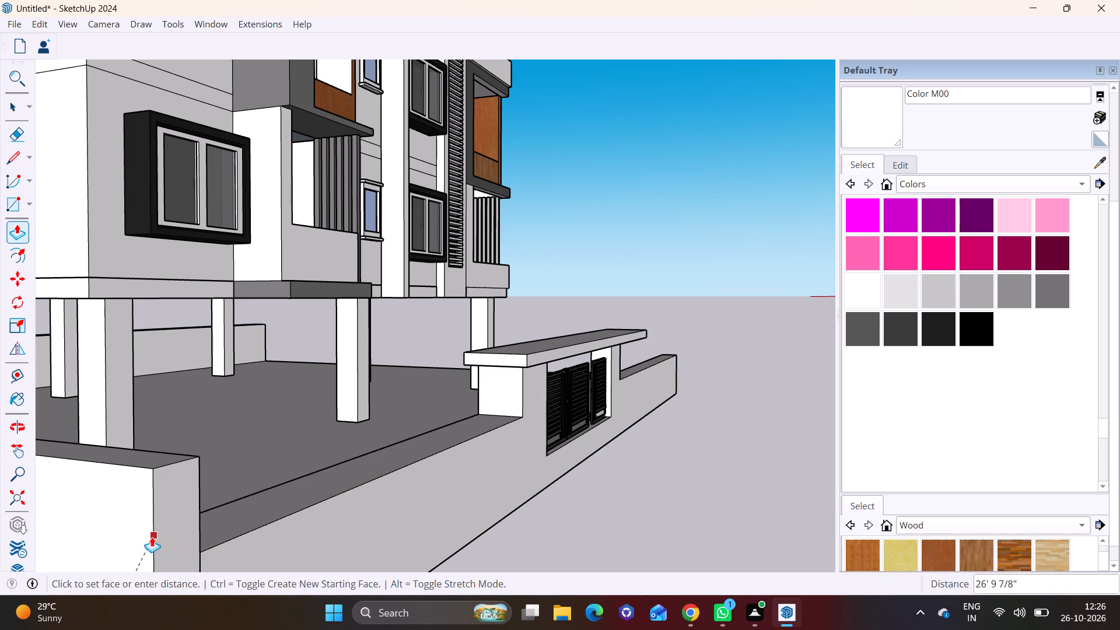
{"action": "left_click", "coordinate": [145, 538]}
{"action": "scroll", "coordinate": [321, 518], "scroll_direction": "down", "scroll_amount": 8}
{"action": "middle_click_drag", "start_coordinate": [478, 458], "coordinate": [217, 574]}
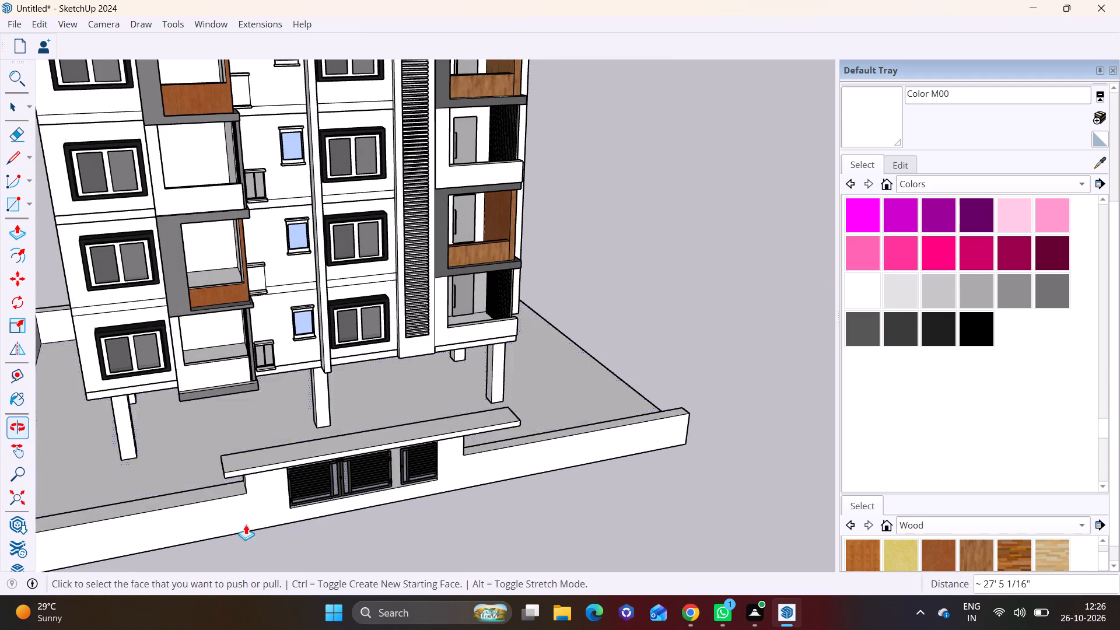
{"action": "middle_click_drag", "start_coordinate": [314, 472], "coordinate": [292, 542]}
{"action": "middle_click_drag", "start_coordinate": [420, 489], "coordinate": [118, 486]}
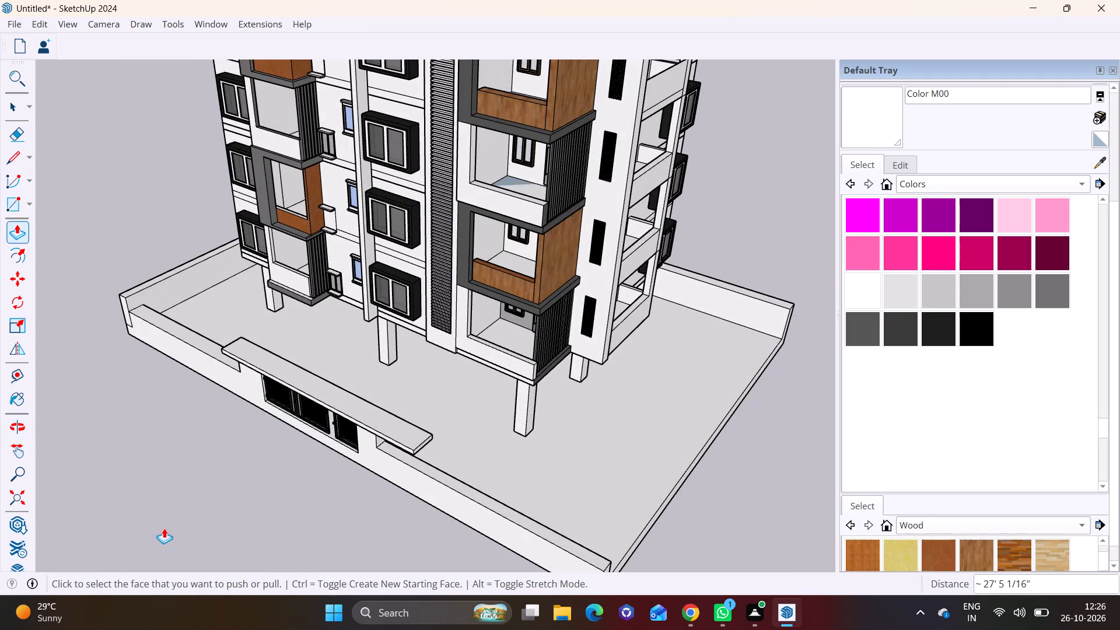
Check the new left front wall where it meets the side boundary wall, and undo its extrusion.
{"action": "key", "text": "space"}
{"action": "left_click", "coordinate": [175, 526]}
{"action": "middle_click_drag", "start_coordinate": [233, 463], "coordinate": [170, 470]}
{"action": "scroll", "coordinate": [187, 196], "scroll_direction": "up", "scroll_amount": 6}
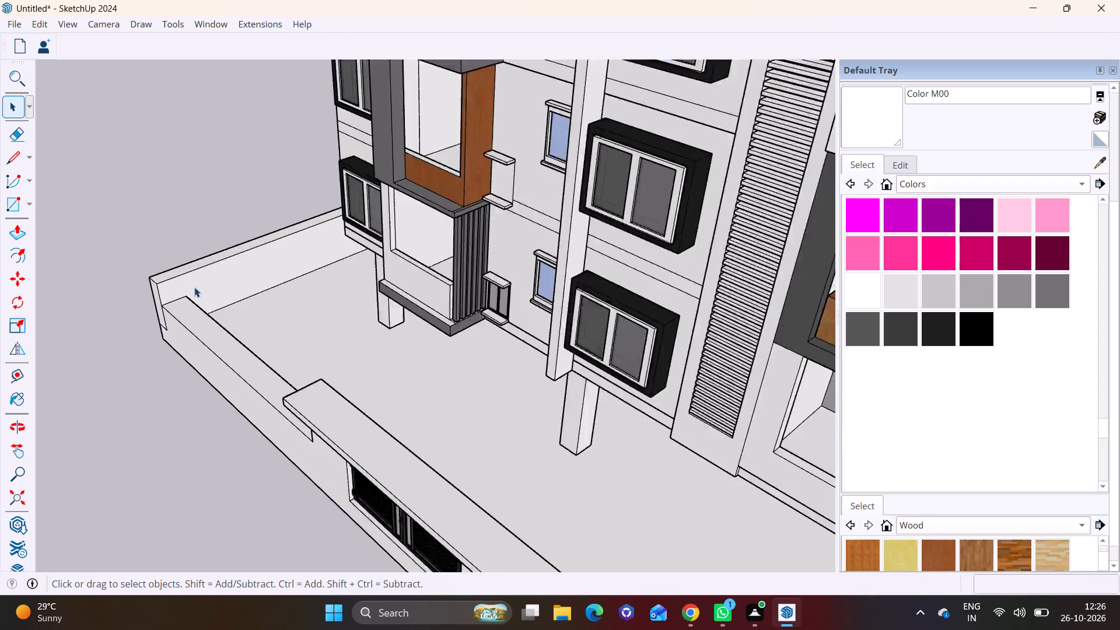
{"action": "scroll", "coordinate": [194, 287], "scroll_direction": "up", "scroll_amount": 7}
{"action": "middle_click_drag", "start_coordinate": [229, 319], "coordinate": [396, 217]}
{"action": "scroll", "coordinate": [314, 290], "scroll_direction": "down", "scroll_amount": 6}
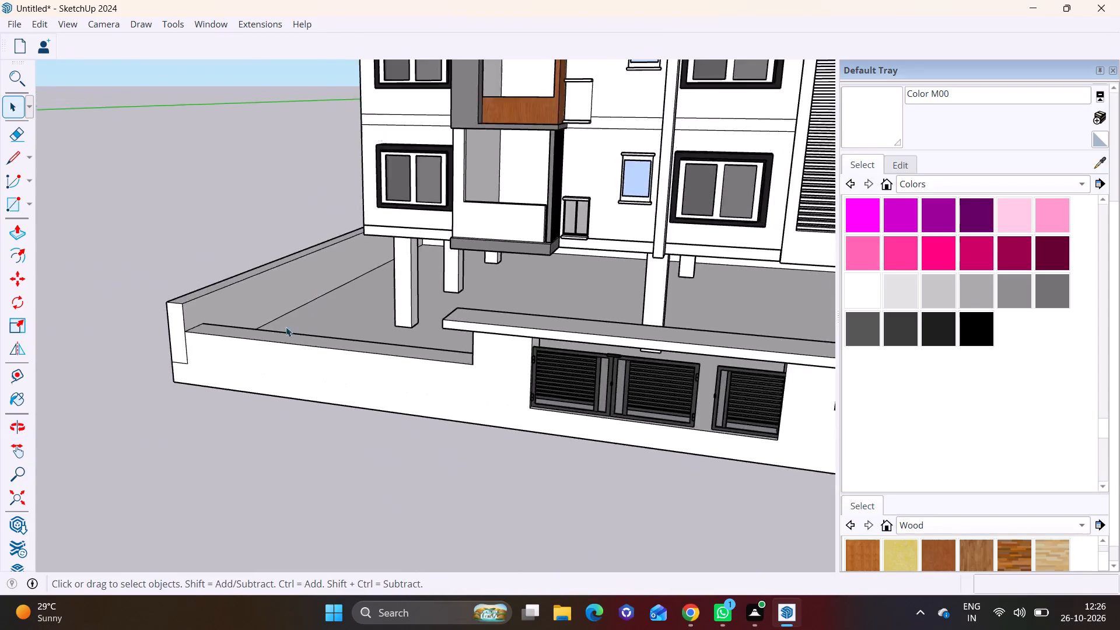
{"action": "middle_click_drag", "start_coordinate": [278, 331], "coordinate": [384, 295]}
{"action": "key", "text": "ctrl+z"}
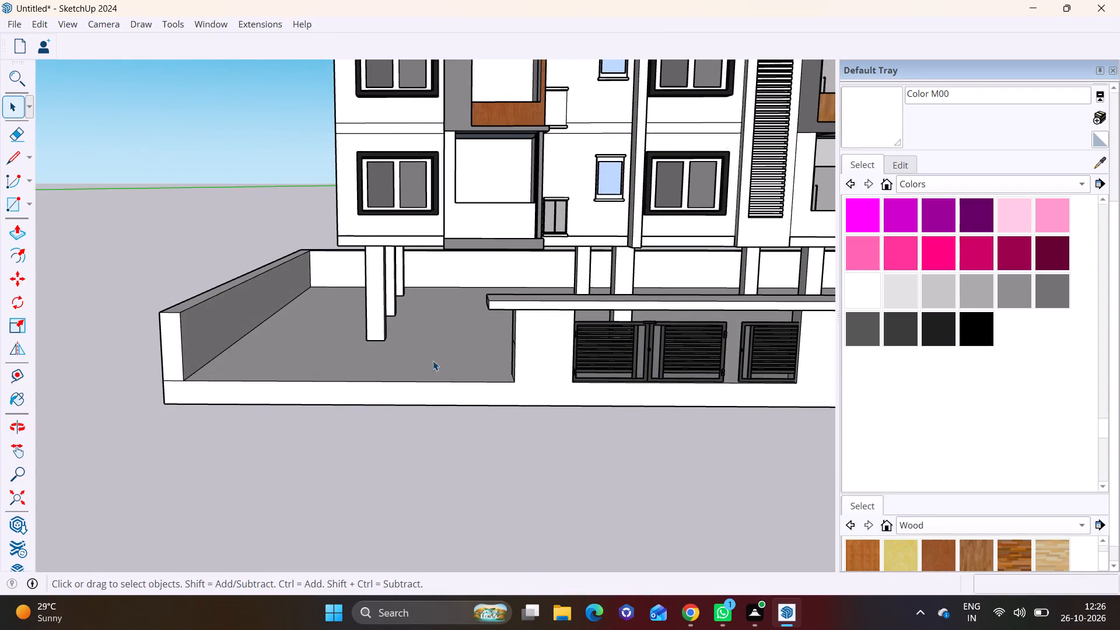
Extrude the lower part of the left pillar's outer side face about 27' 5" to the side wall as a front boundary wall.
{"action": "middle_click_drag", "start_coordinate": [557, 359], "coordinate": [613, 341]}
{"action": "scroll", "coordinate": [547, 355], "scroll_direction": "up", "scroll_amount": 3}
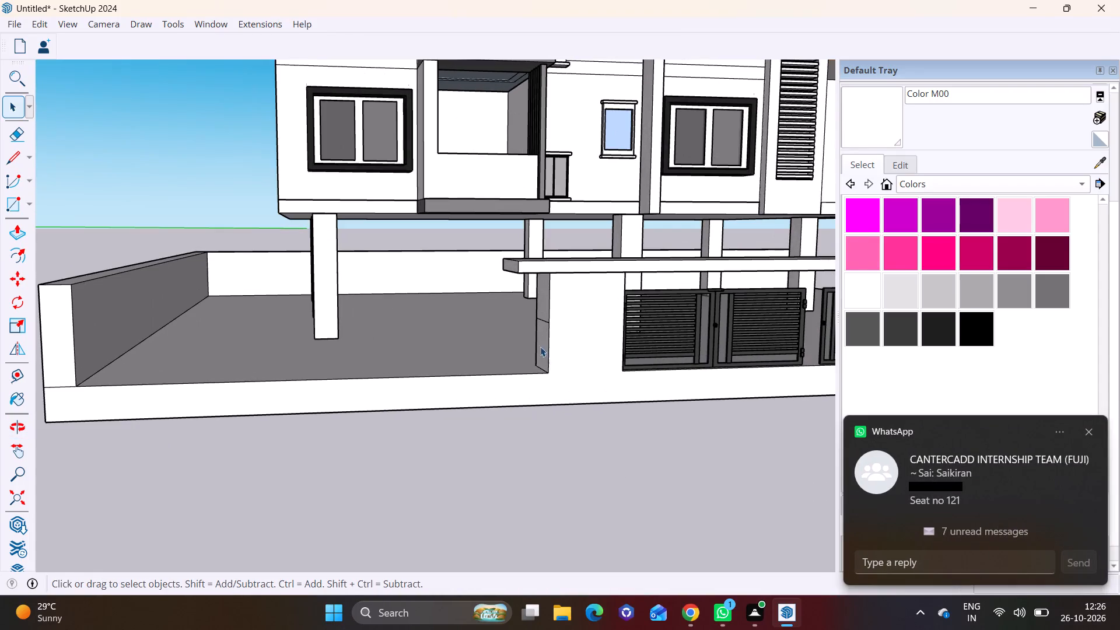
{"action": "left_click", "coordinate": [546, 344]}
{"action": "left_click", "coordinate": [9, 228]}
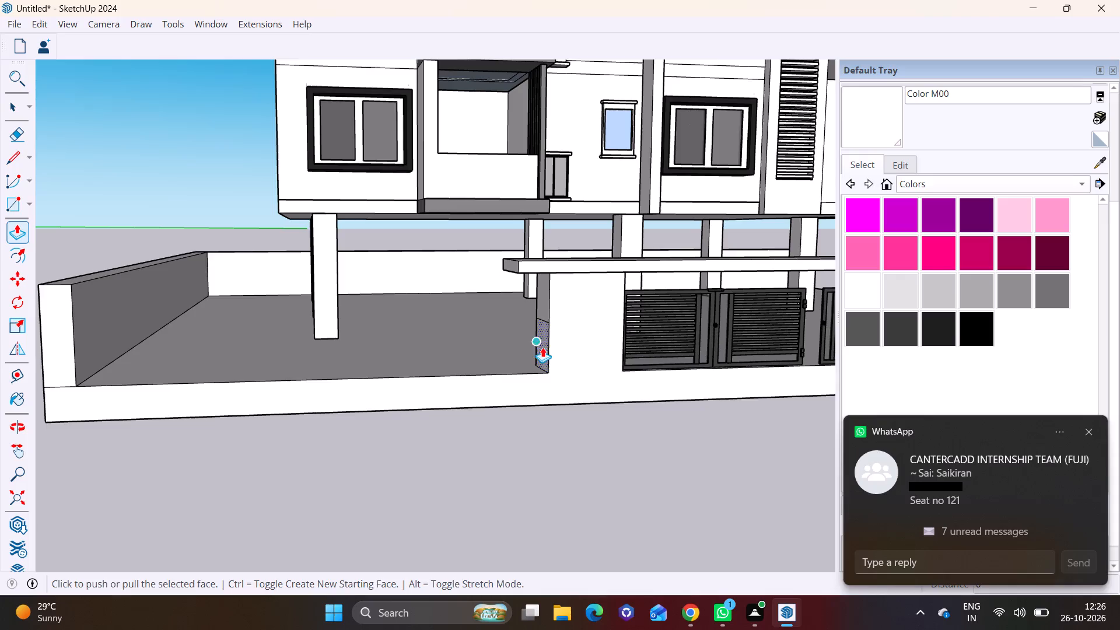
{"action": "left_click", "coordinate": [544, 347]}
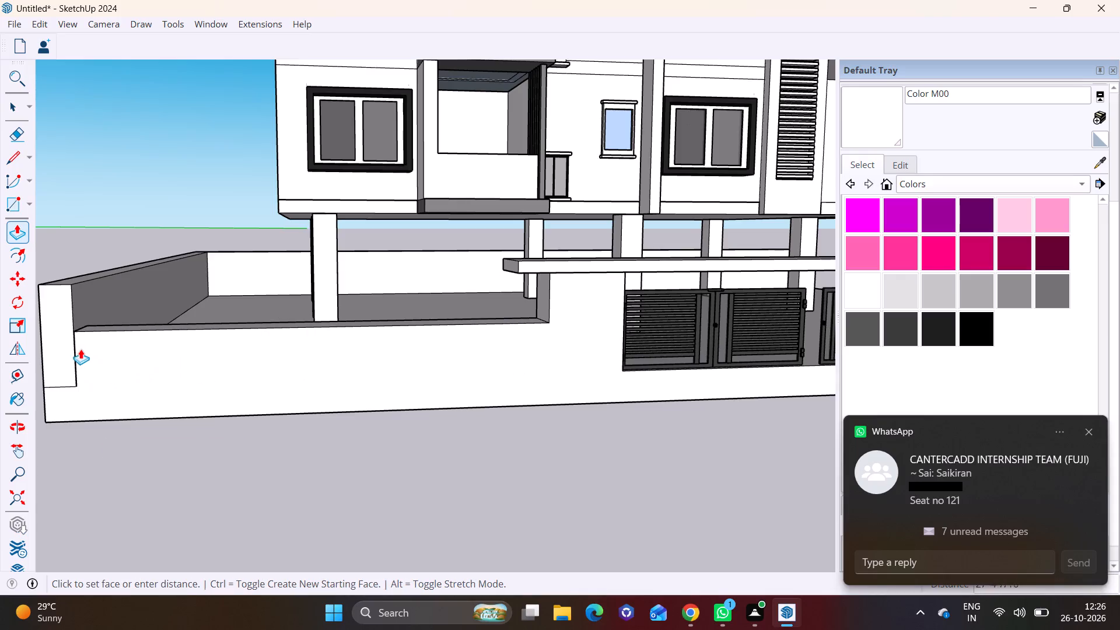
{"action": "left_click", "coordinate": [78, 348]}
{"action": "middle_click_drag", "start_coordinate": [325, 347], "coordinate": [83, 416]}
{"action": "middle_click_drag", "start_coordinate": [311, 356], "coordinate": [197, 417]}
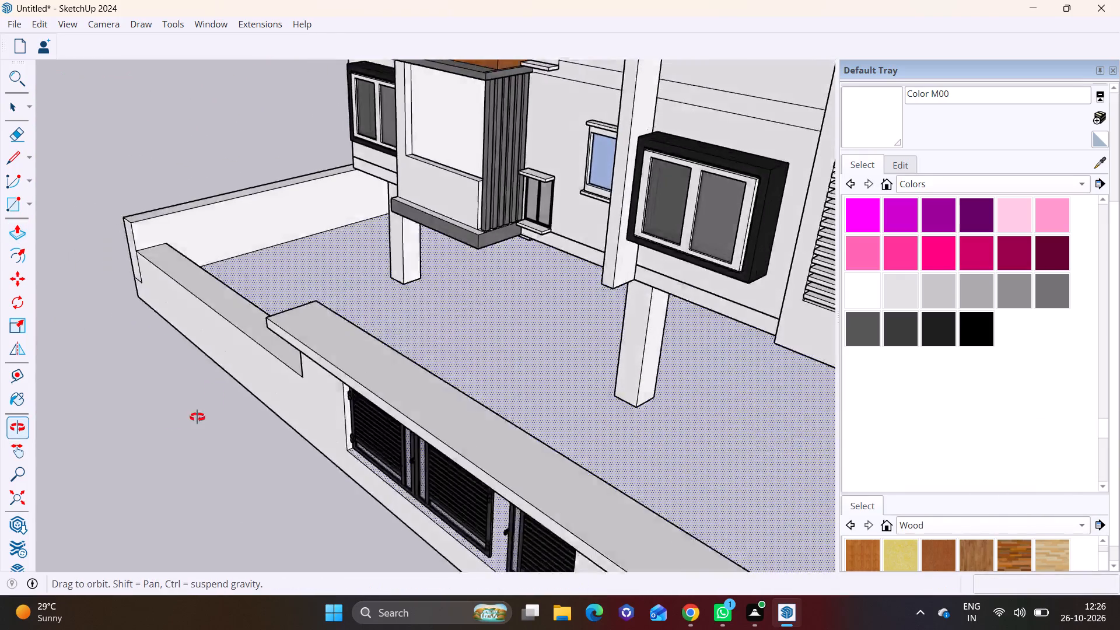
{"action": "middle_click_drag", "start_coordinate": [197, 417], "coordinate": [14, 398]}
{"action": "scroll", "coordinate": [365, 346], "scroll_direction": "up", "scroll_amount": 5}
{"action": "middle_click_drag", "start_coordinate": [235, 353], "coordinate": [450, 301]}
{"action": "middle_click_drag", "start_coordinate": [513, 388], "coordinate": [318, 375]}
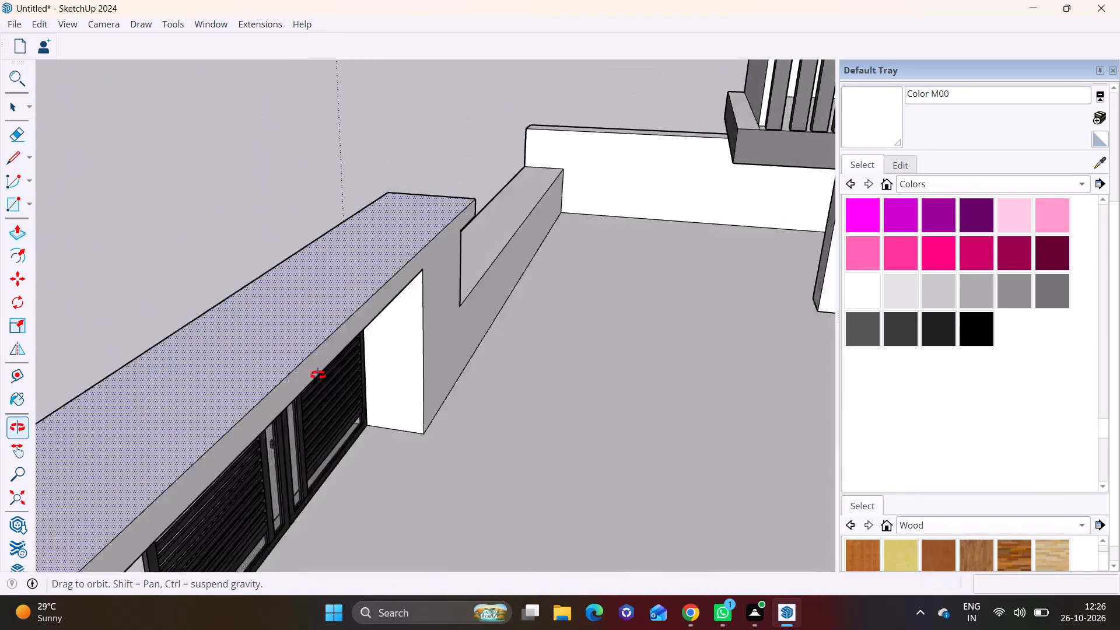
{"action": "middle_click_drag", "start_coordinate": [318, 375], "coordinate": [240, 354]}
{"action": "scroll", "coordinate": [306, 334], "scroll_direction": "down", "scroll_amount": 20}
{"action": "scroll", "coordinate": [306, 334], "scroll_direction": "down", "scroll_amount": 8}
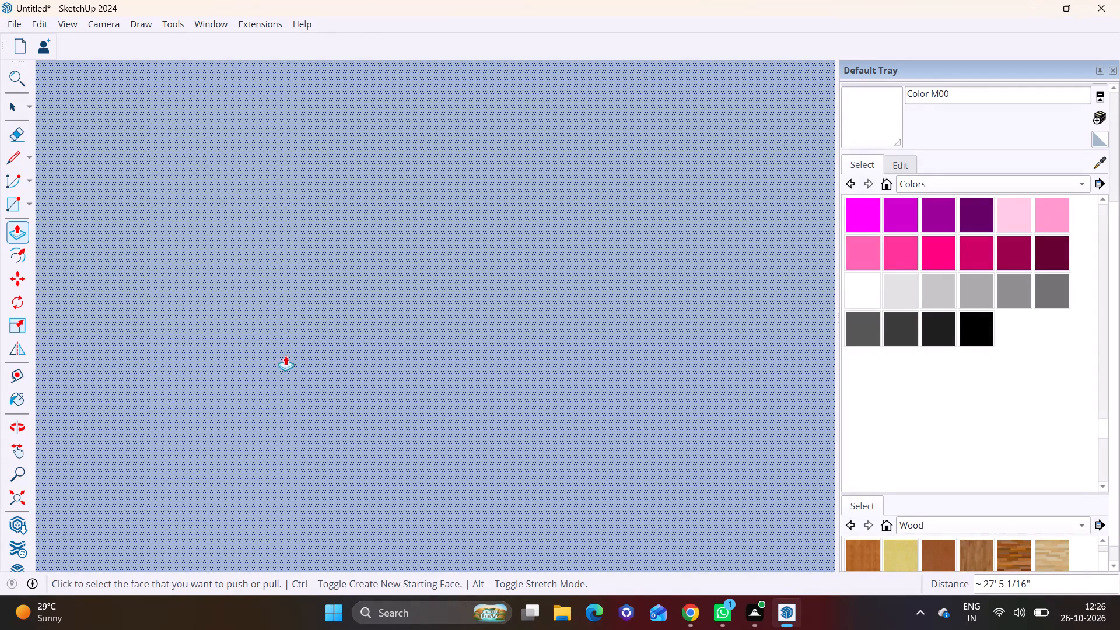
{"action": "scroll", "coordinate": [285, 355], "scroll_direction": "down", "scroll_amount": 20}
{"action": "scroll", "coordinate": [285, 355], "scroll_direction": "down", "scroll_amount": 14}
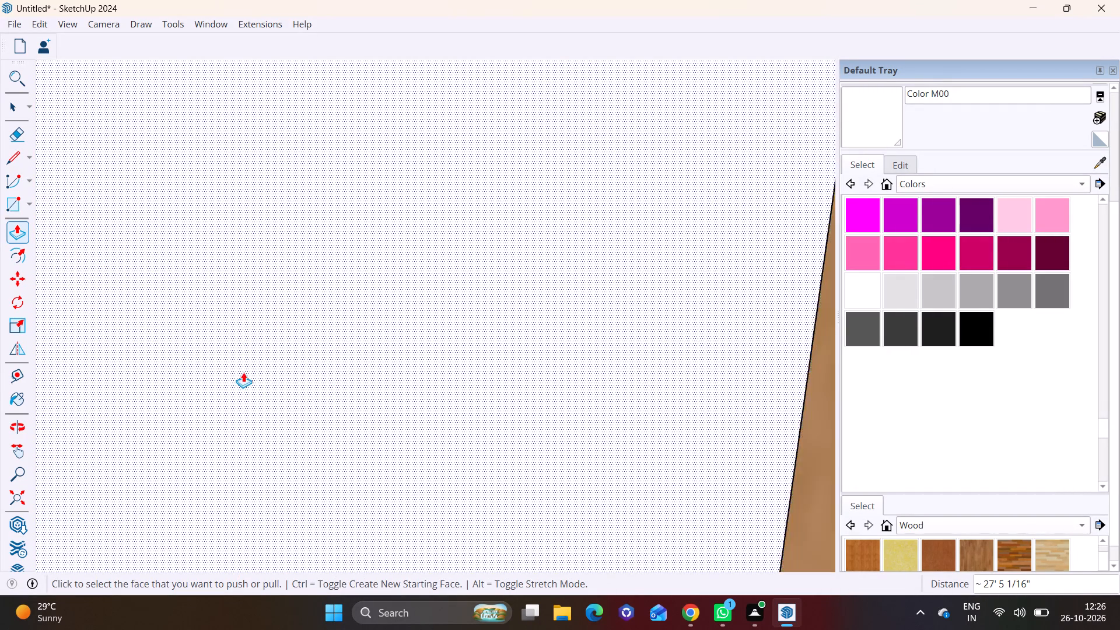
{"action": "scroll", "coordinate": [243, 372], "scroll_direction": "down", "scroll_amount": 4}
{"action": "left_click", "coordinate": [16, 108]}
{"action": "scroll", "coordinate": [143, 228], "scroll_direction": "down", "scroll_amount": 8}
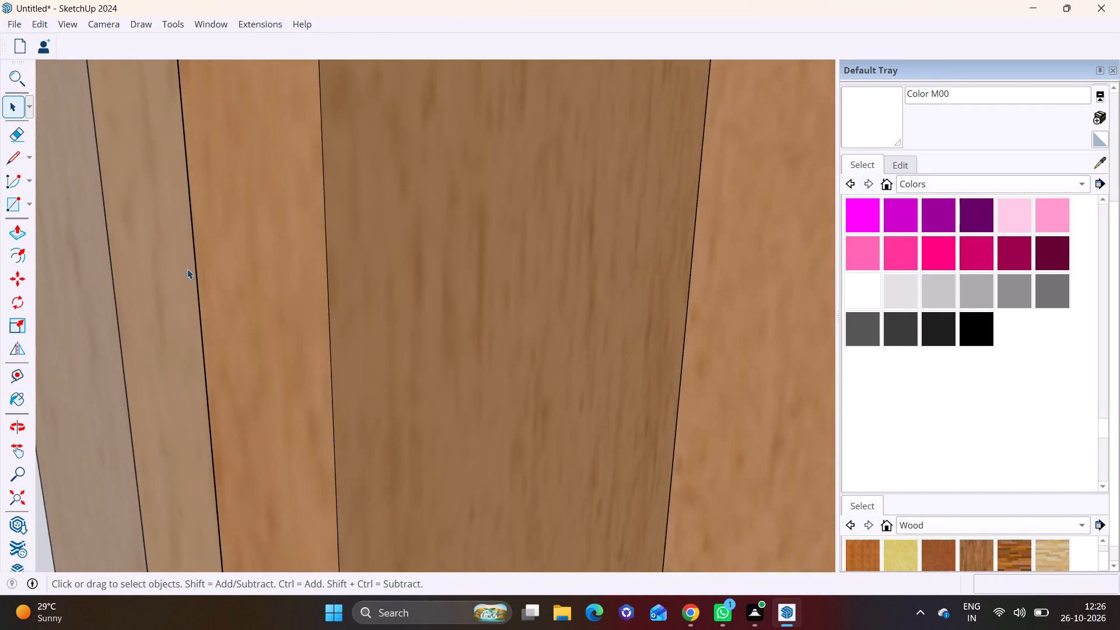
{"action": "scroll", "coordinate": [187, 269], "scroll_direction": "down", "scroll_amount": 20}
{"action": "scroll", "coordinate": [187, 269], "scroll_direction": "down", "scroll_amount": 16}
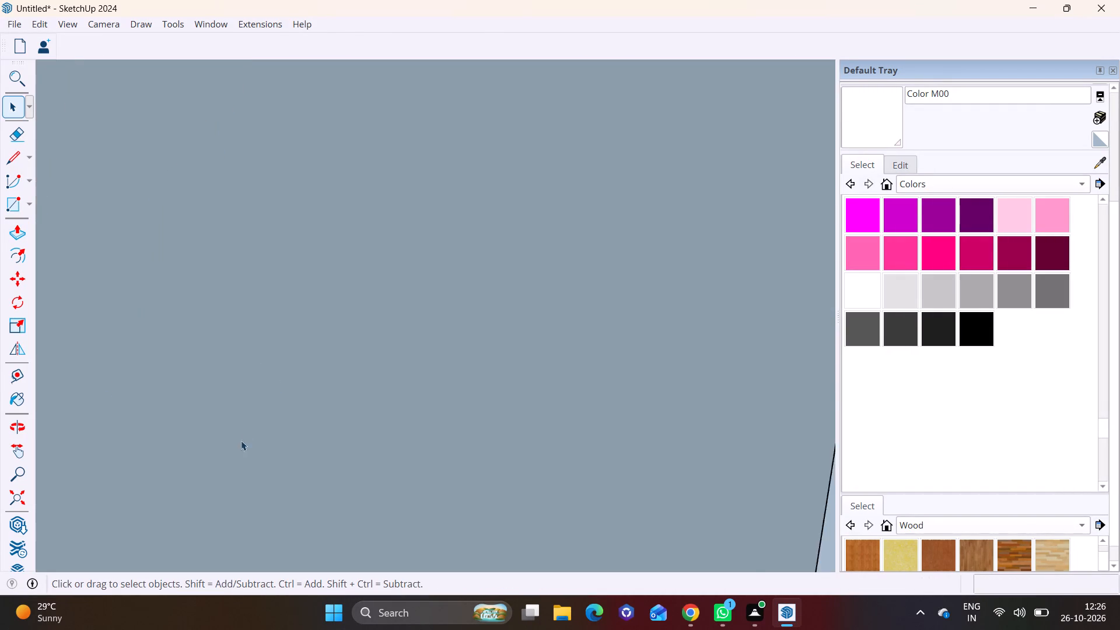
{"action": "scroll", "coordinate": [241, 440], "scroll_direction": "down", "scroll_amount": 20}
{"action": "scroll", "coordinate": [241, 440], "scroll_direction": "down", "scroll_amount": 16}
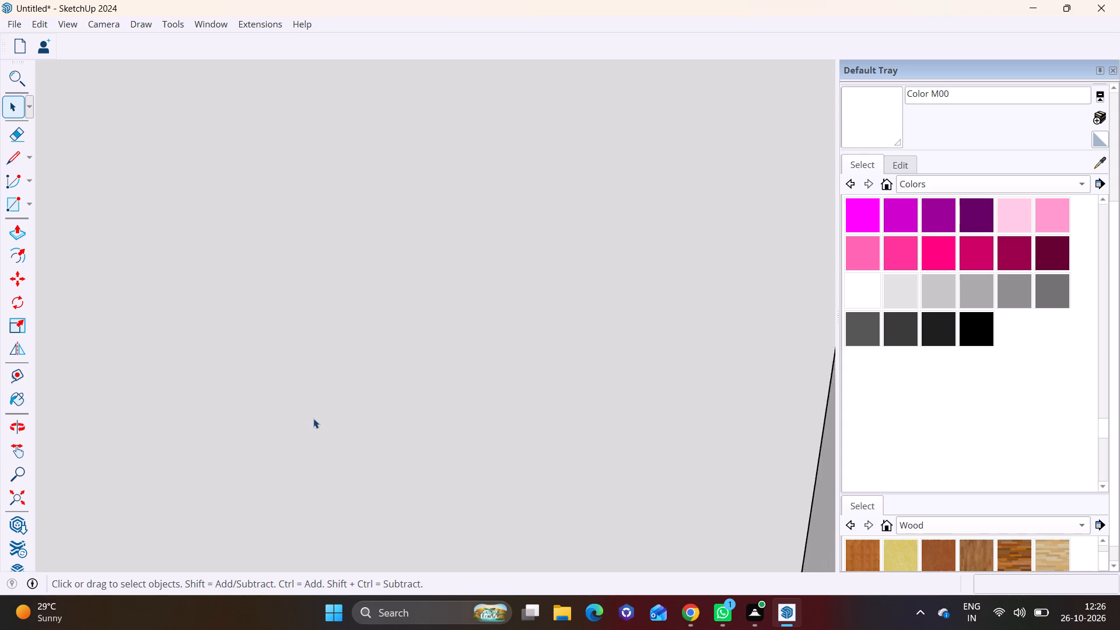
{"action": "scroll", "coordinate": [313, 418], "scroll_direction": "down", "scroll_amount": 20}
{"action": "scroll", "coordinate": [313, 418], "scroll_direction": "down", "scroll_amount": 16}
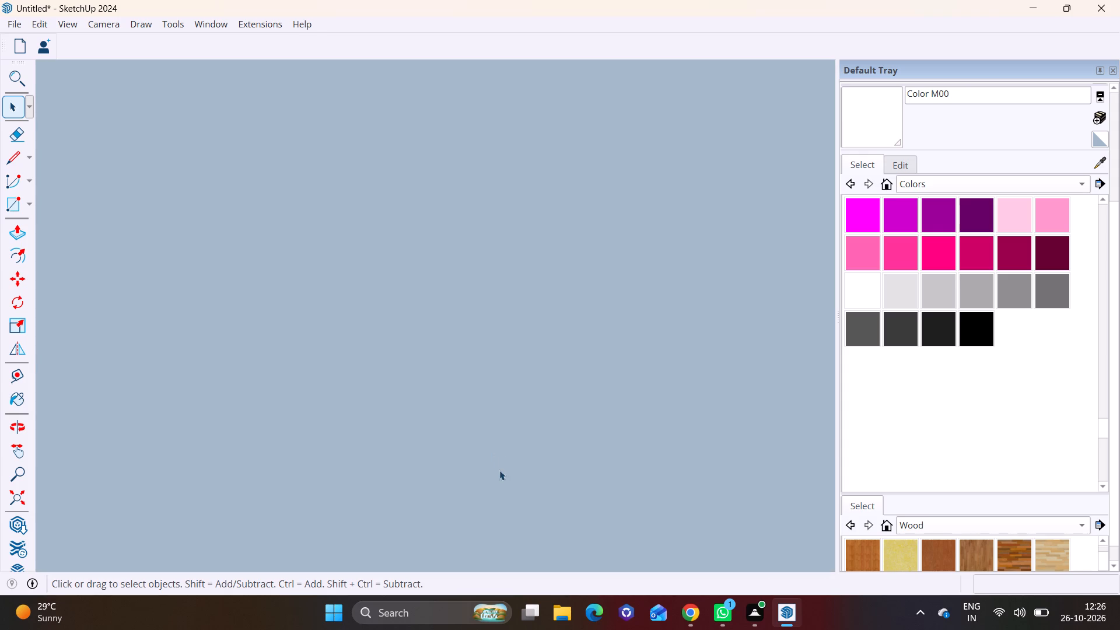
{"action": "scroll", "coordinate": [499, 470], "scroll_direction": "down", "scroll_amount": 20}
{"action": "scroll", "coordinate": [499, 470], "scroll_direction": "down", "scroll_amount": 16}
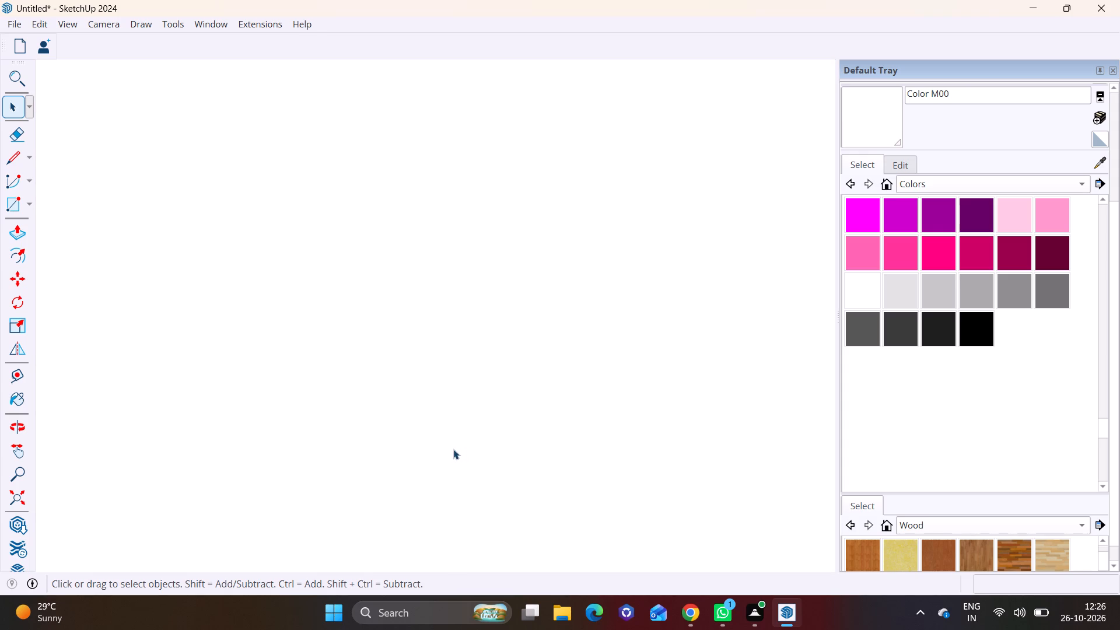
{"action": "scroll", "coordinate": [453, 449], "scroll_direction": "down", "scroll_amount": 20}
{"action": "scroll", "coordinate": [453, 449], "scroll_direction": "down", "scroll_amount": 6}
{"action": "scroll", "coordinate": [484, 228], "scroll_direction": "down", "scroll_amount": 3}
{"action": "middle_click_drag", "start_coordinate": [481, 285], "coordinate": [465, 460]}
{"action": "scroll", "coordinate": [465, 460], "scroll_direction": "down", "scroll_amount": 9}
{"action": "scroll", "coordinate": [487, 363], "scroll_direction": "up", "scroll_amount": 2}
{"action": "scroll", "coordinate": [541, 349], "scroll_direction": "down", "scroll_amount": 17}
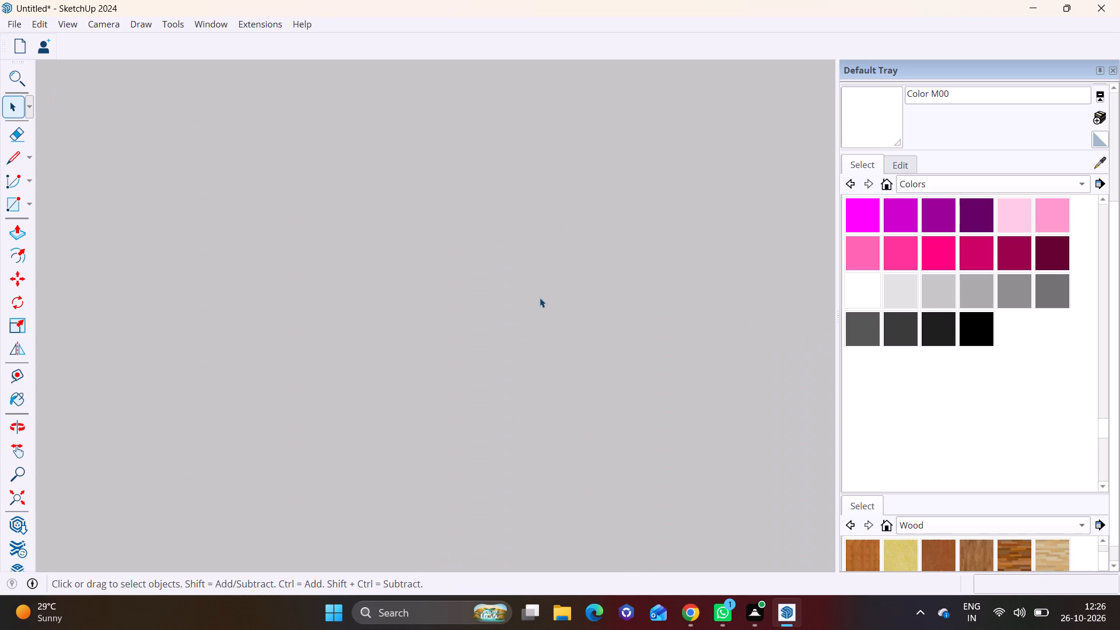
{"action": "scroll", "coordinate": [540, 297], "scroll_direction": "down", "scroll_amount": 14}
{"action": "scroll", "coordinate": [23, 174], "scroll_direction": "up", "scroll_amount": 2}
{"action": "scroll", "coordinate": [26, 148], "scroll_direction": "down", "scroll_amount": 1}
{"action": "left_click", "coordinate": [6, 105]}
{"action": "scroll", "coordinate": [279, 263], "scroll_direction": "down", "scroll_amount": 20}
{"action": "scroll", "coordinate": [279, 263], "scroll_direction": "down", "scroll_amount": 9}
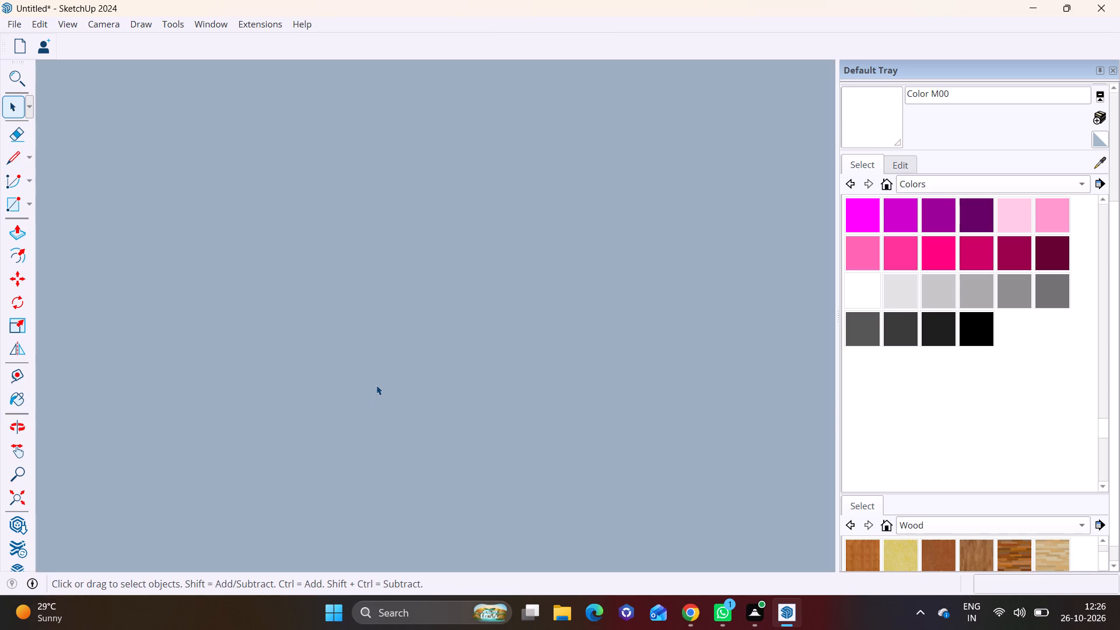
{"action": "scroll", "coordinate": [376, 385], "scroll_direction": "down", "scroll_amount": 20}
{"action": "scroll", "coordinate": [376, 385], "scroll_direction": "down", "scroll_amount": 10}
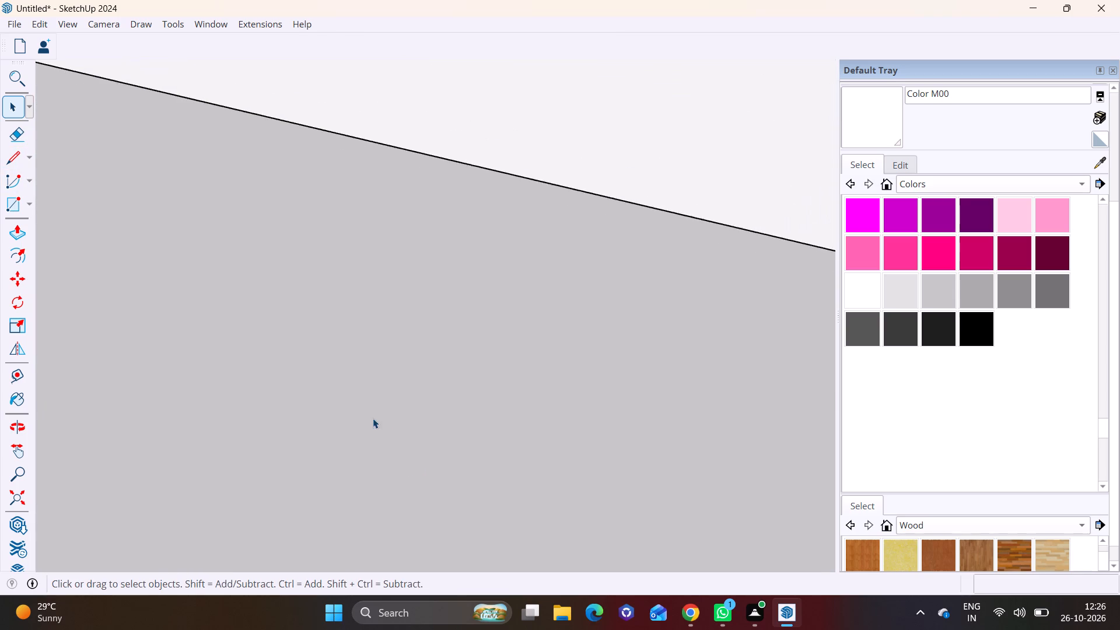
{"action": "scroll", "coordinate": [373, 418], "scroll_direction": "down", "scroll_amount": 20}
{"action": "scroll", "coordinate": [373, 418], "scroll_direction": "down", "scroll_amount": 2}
Push the inner face of the left front boundary wall in about 1' 1 1/4" to thin the wall.
{"action": "middle_click_drag", "start_coordinate": [189, 483], "coordinate": [232, 418]}
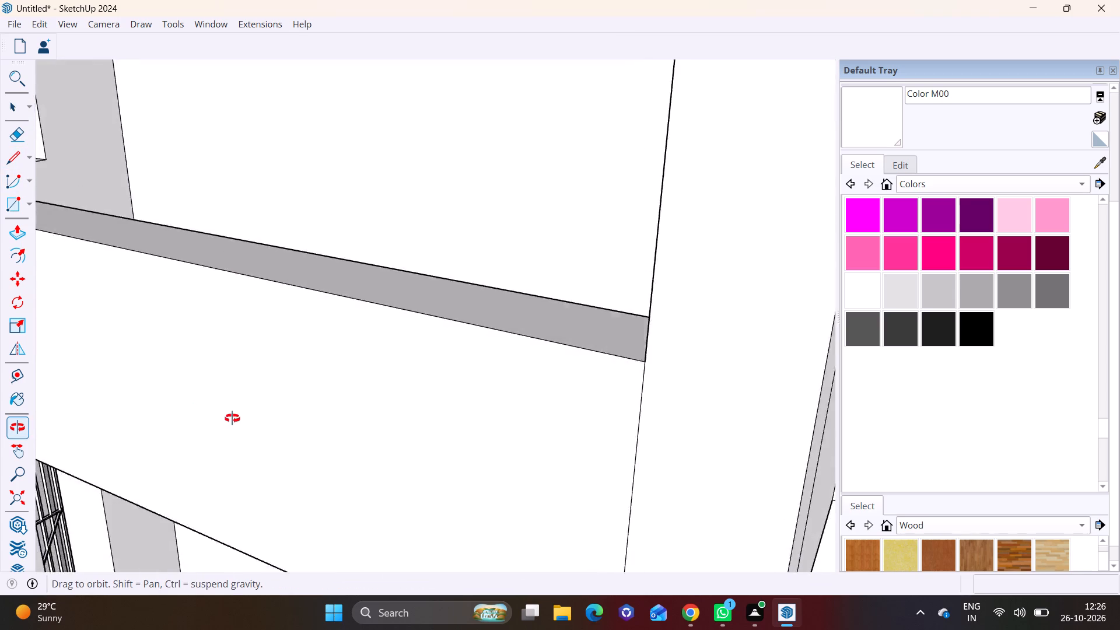
{"action": "middle_click_drag", "start_coordinate": [232, 418], "coordinate": [84, 458]}
{"action": "scroll", "coordinate": [84, 449], "scroll_direction": "down", "scroll_amount": 5}
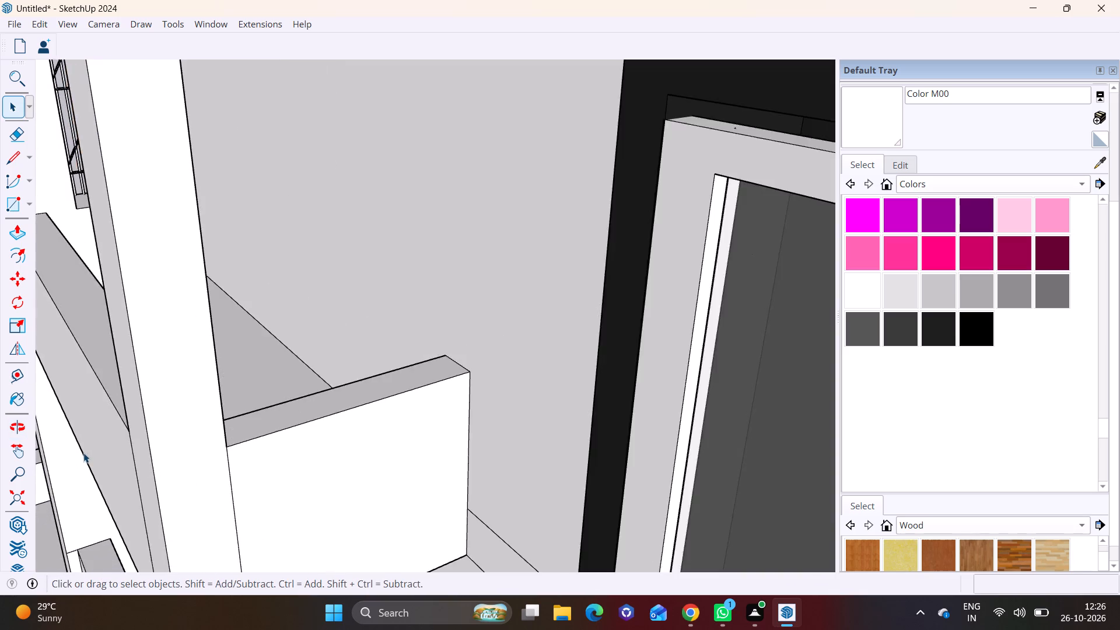
{"action": "scroll", "coordinate": [83, 453], "scroll_direction": "down", "scroll_amount": 2}
{"action": "middle_click_drag", "start_coordinate": [70, 440], "coordinate": [436, 341]}
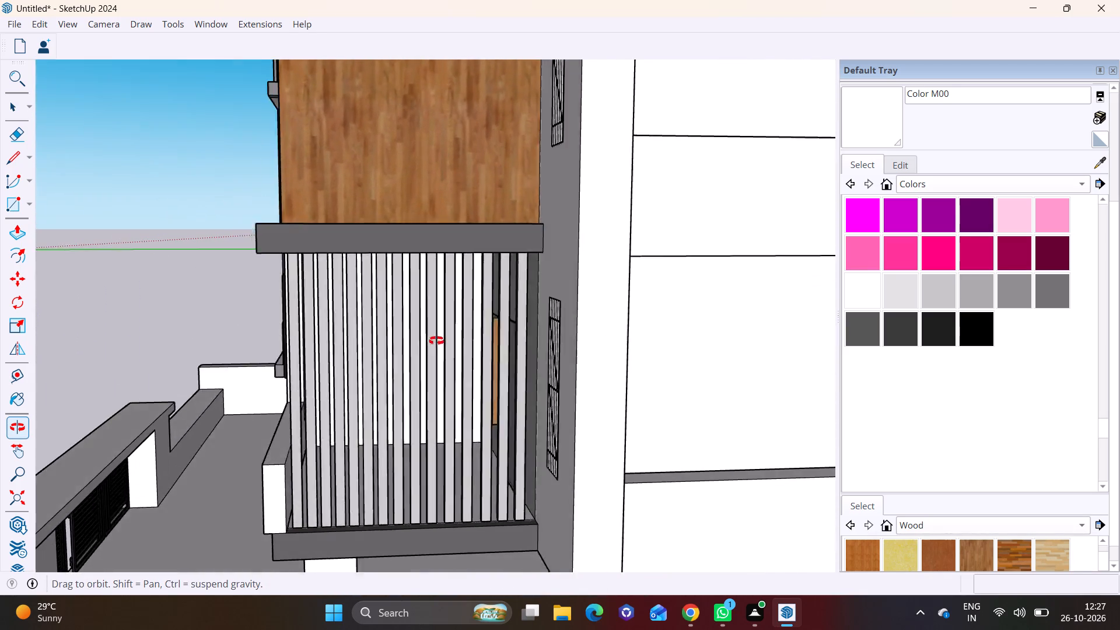
{"action": "middle_click_drag", "start_coordinate": [436, 341], "coordinate": [440, 341]}
{"action": "scroll", "coordinate": [440, 341], "scroll_direction": "down", "scroll_amount": 1}
{"action": "scroll", "coordinate": [251, 410], "scroll_direction": "up", "scroll_amount": 5}
{"action": "left_click", "coordinate": [146, 449]}
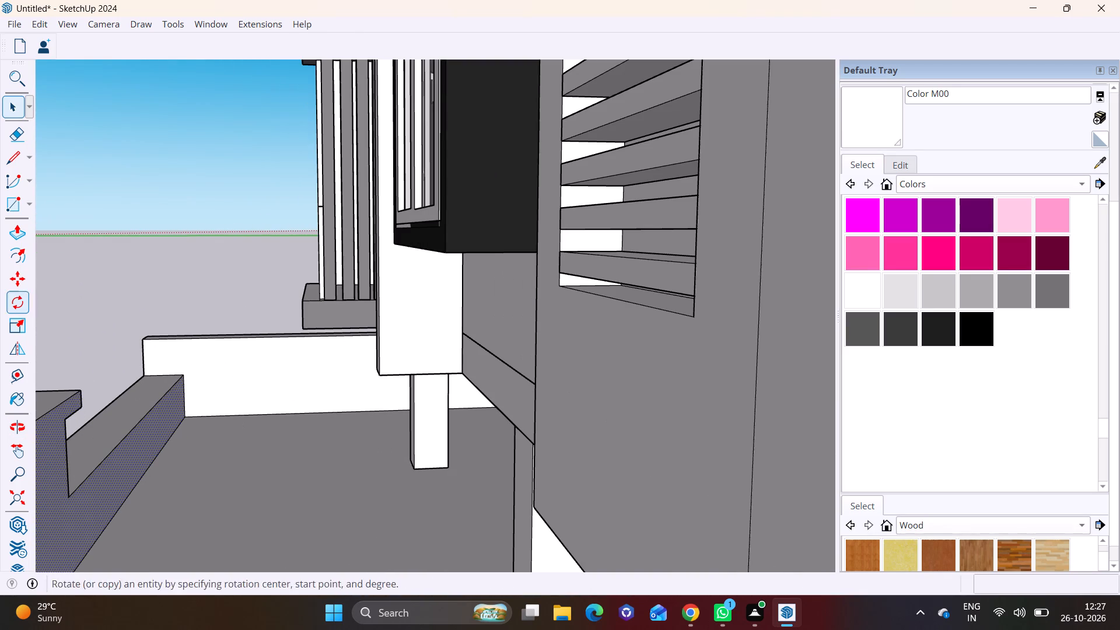
{"action": "left_click", "coordinate": [17, 237]}
{"action": "left_click", "coordinate": [155, 438]}
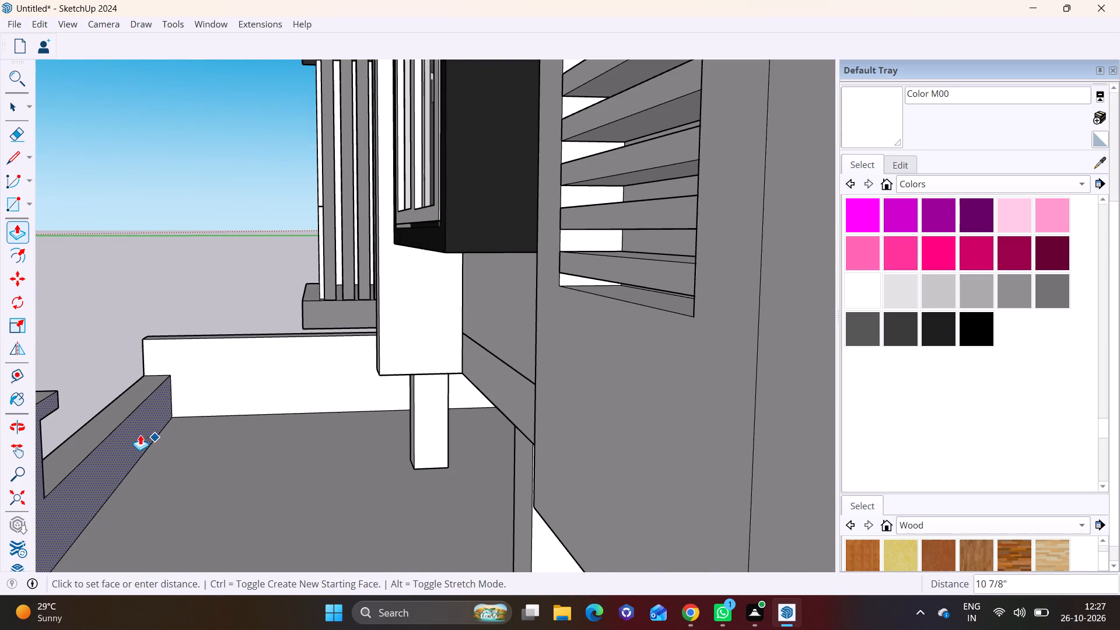
{"action": "left_click", "coordinate": [136, 435]}
Examine the front boundary walls and the gateway from several angles around the compound's front.
{"action": "scroll", "coordinate": [93, 424], "scroll_direction": "down", "scroll_amount": 5}
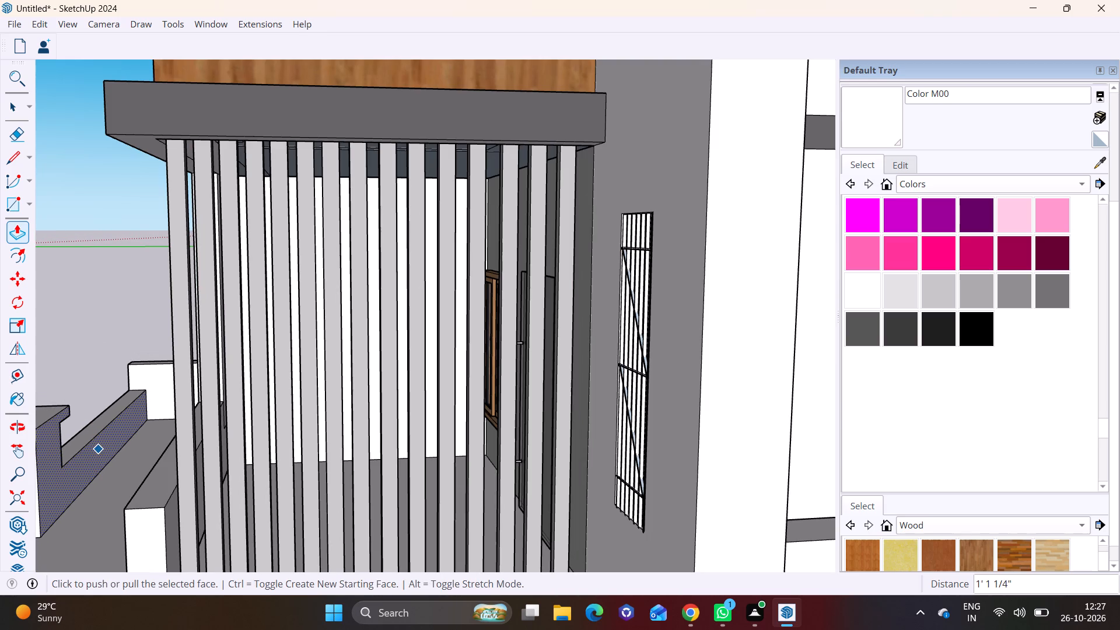
{"action": "scroll", "coordinate": [106, 449], "scroll_direction": "down", "scroll_amount": 1}
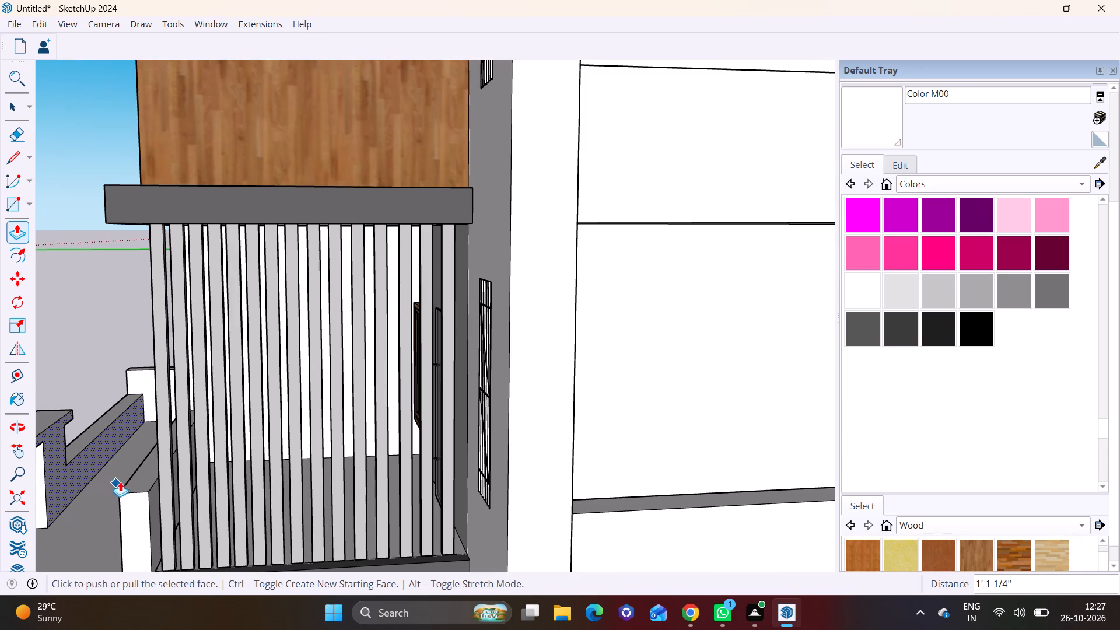
{"action": "middle_click_drag", "start_coordinate": [129, 478], "coordinate": [405, 412], "text": "shift"}
{"action": "scroll", "coordinate": [405, 412], "scroll_direction": "down", "scroll_amount": 1}
{"action": "key", "text": "space"}
{"action": "left_click", "coordinate": [142, 342]}
{"action": "middle_click_drag", "start_coordinate": [225, 452], "coordinate": [439, 371]}
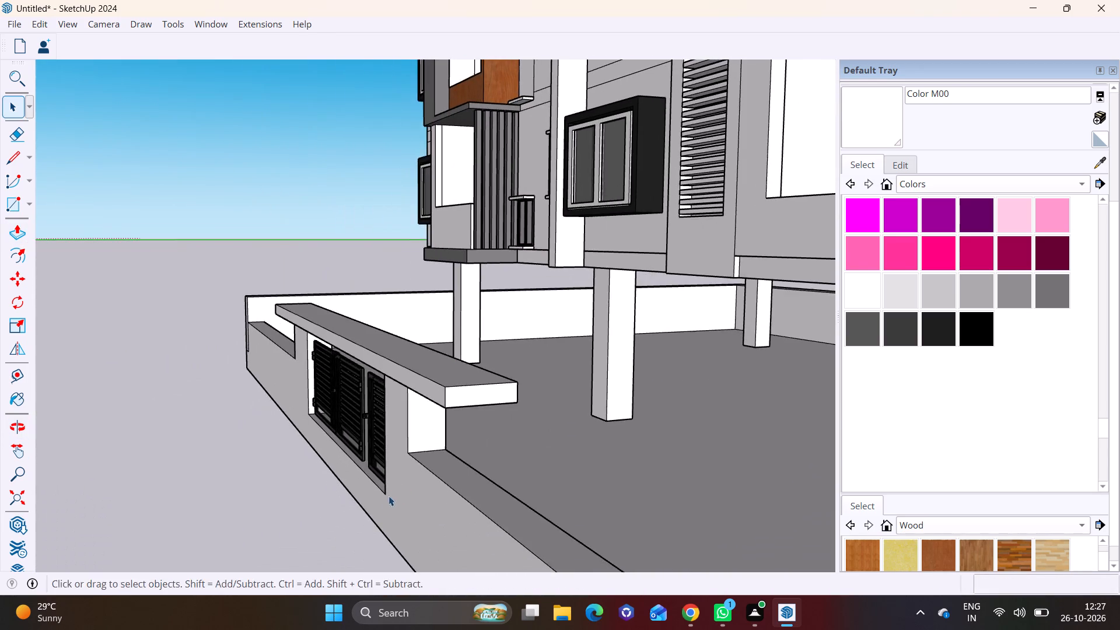
{"action": "middle_click_drag", "start_coordinate": [396, 494], "coordinate": [584, 464]}
{"action": "scroll", "coordinate": [527, 457], "scroll_direction": "down", "scroll_amount": 6}
{"action": "middle_click_drag", "start_coordinate": [523, 459], "coordinate": [412, 463], "text": "shift"}
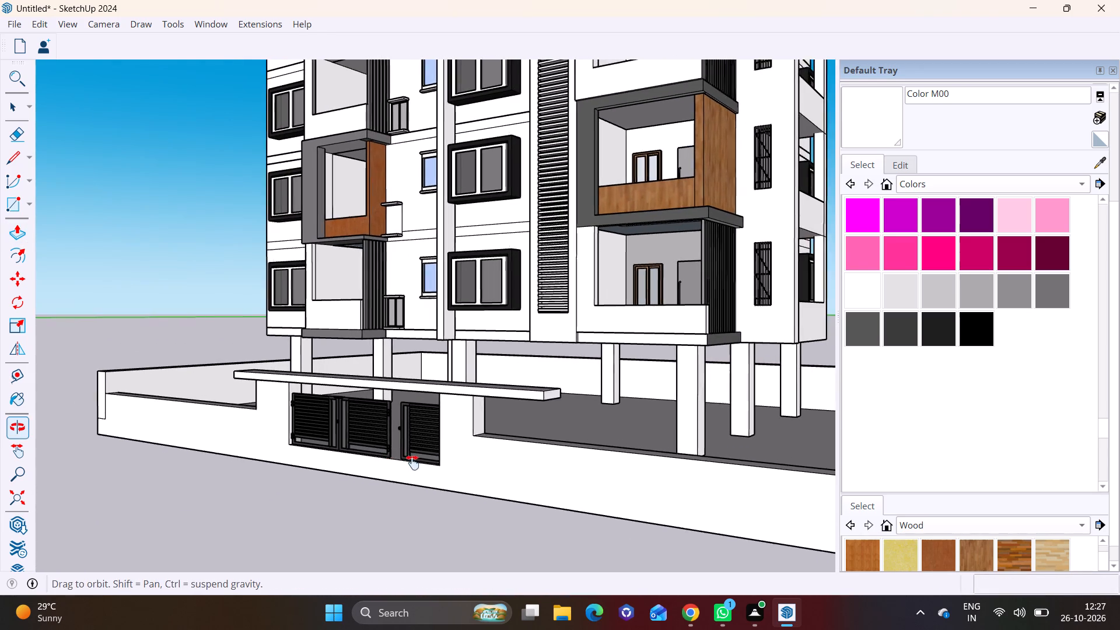
{"action": "middle_click_drag", "start_coordinate": [412, 463], "coordinate": [397, 463], "text": "shift"}
Push the underside of the compound base up to just below the gate, making the base thinner.
{"action": "scroll", "coordinate": [356, 464], "scroll_direction": "up", "scroll_amount": 10}
{"action": "middle_click_drag", "start_coordinate": [355, 461], "coordinate": [356, 463]}
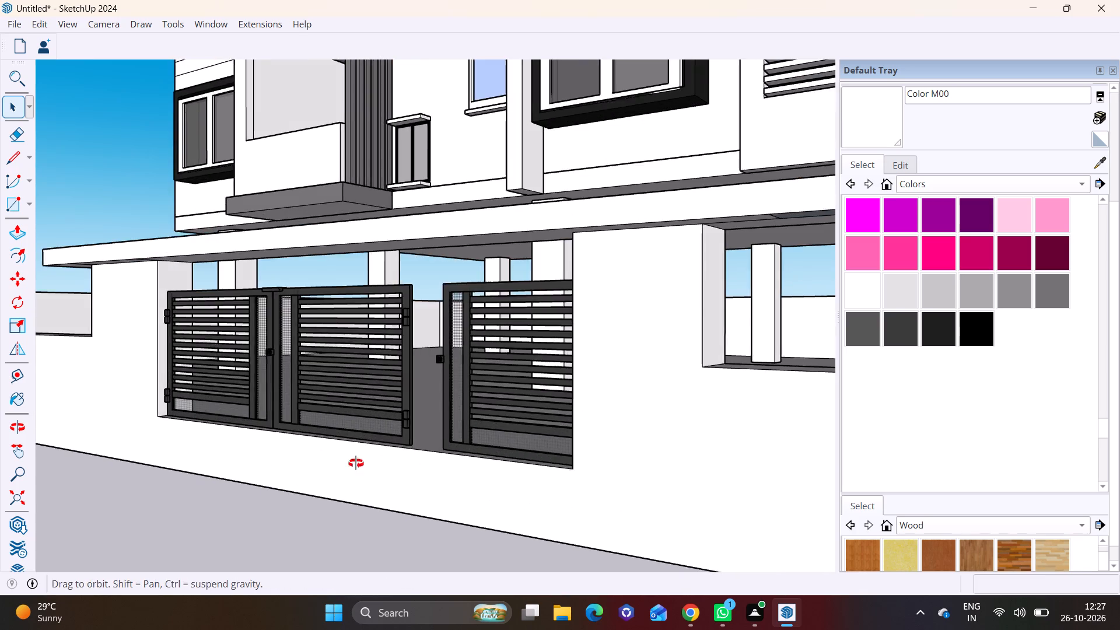
{"action": "middle_click_drag", "start_coordinate": [356, 463], "coordinate": [346, 510]}
{"action": "middle_click_drag", "start_coordinate": [416, 511], "coordinate": [443, 404], "text": "shift"}
{"action": "middle_click_drag", "start_coordinate": [420, 447], "coordinate": [450, 295]}
{"action": "left_click", "coordinate": [448, 313]}
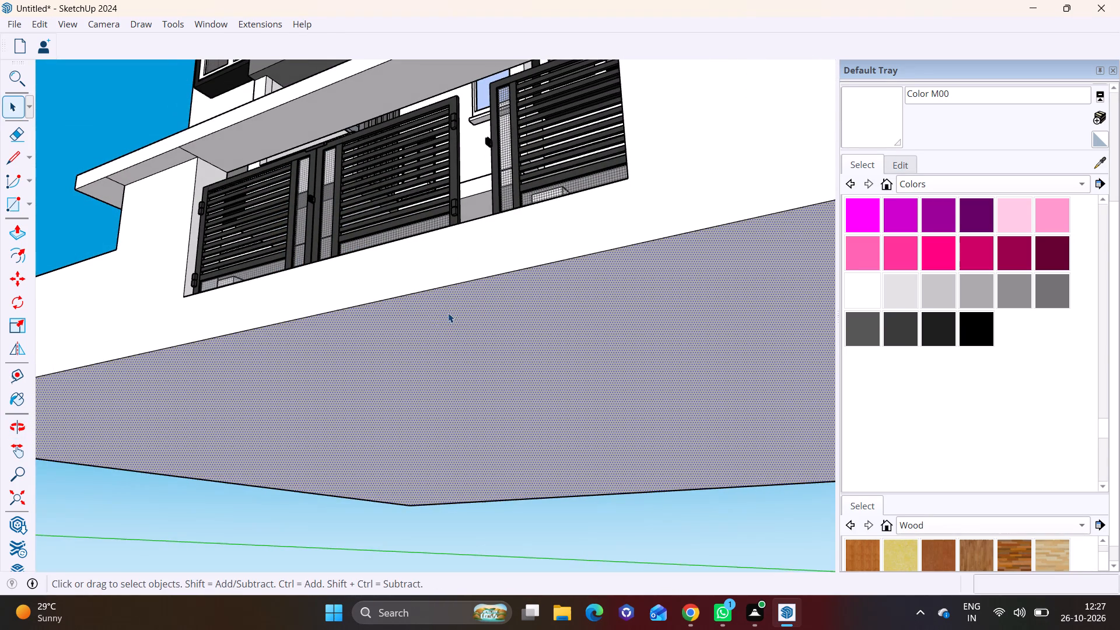
{"action": "left_click", "coordinate": [16, 224]}
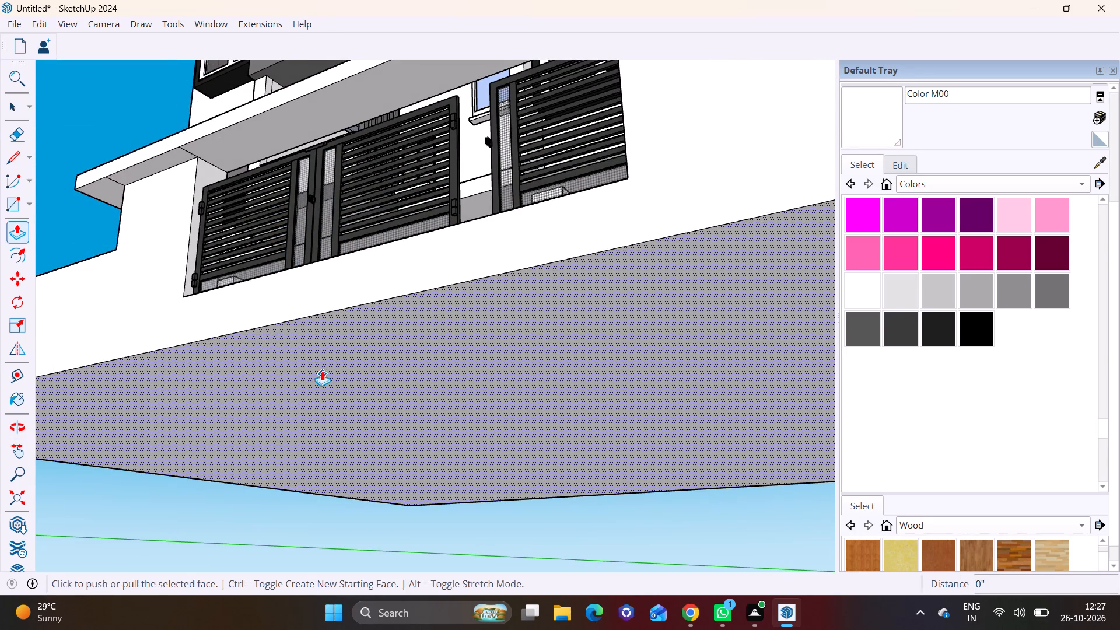
{"action": "left_click", "coordinate": [323, 368]}
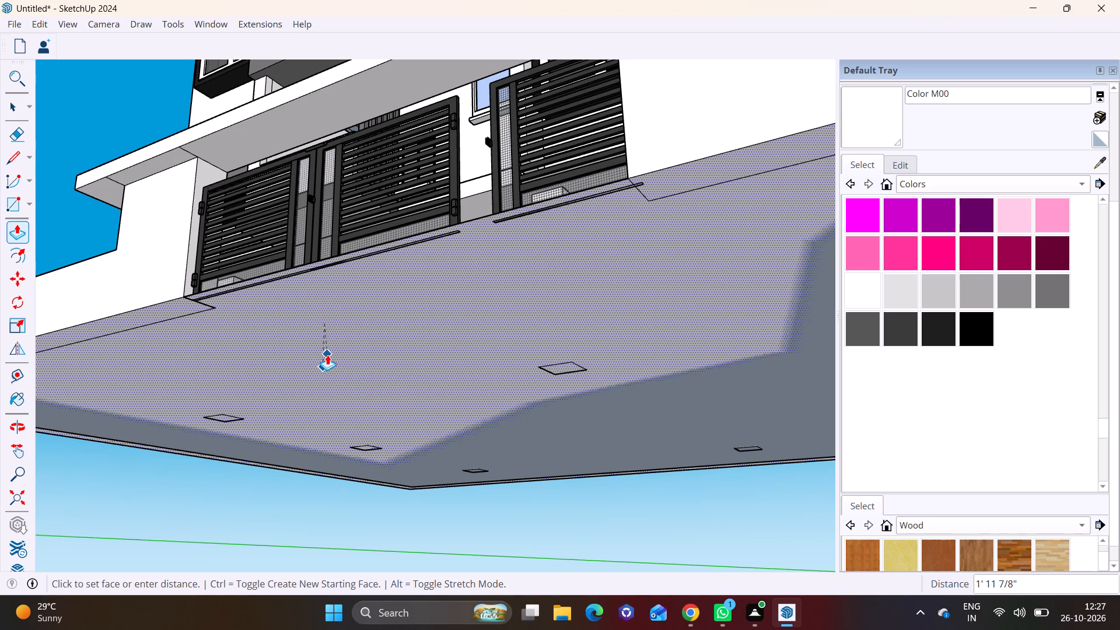
{"action": "key", "text": "ctrl+z"}
{"action": "left_click", "coordinate": [320, 341]}
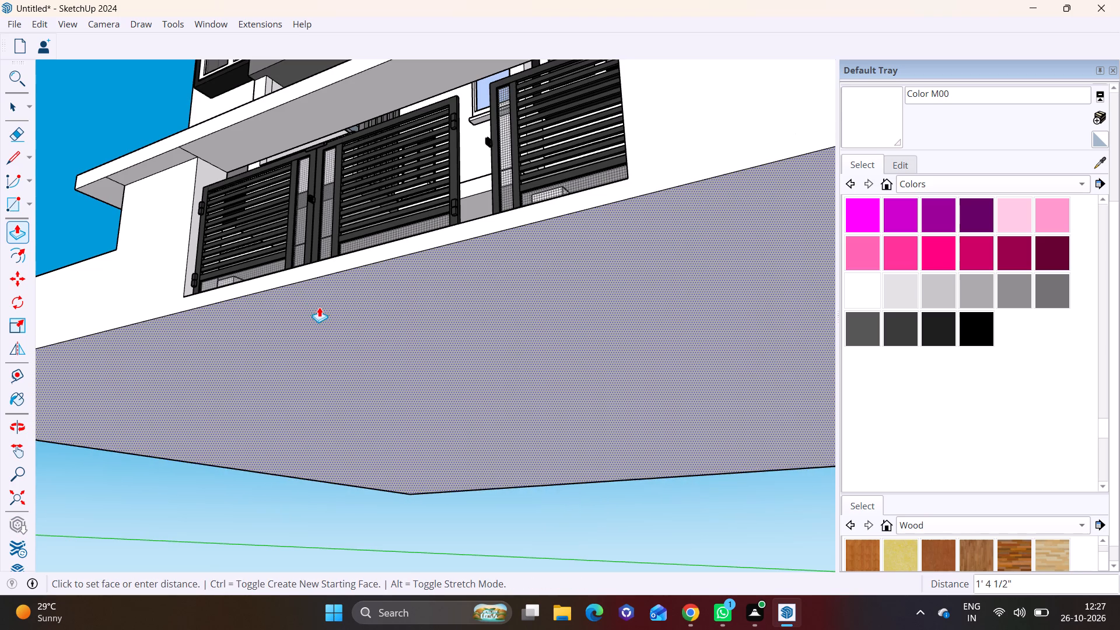
{"action": "left_click", "coordinate": [320, 303]}
{"action": "key", "text": "space"}
Examine the thinned base, front boundary walls and gate from several angles around the compound's front.
{"action": "scroll", "coordinate": [358, 386], "scroll_direction": "down", "scroll_amount": 2}
{"action": "middle_click_drag", "start_coordinate": [351, 343], "coordinate": [316, 447]}
{"action": "middle_click_drag", "start_coordinate": [318, 355], "coordinate": [311, 426]}
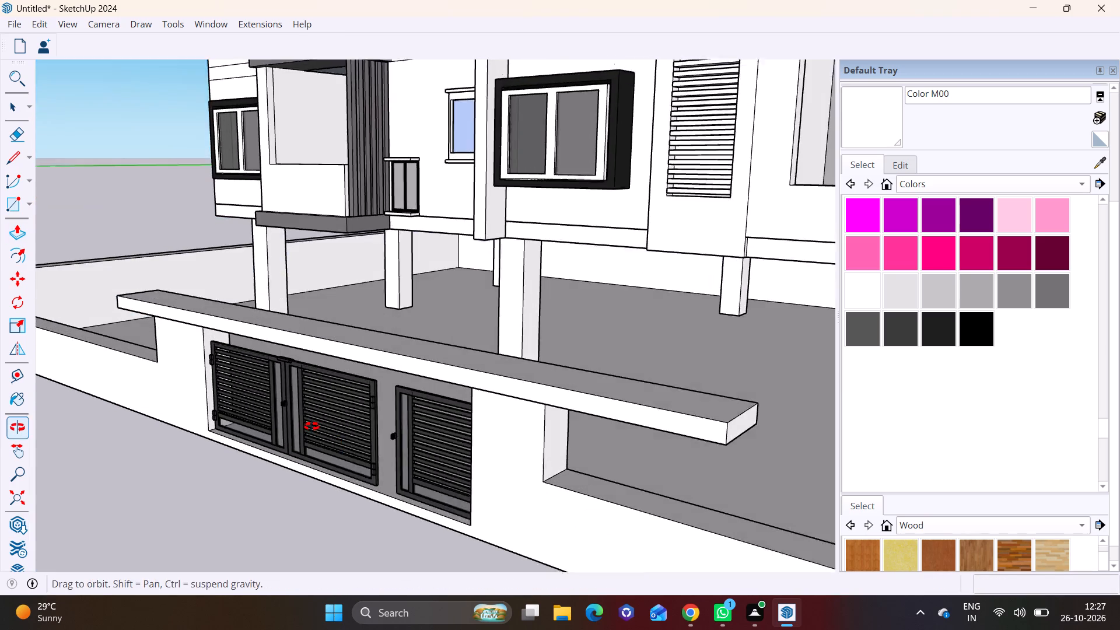
{"action": "middle_click_drag", "start_coordinate": [311, 426], "coordinate": [311, 430]}
{"action": "scroll", "coordinate": [311, 431], "scroll_direction": "down", "scroll_amount": 1}
{"action": "left_click", "coordinate": [186, 487]}
{"action": "middle_click_drag", "start_coordinate": [274, 484], "coordinate": [352, 382]}
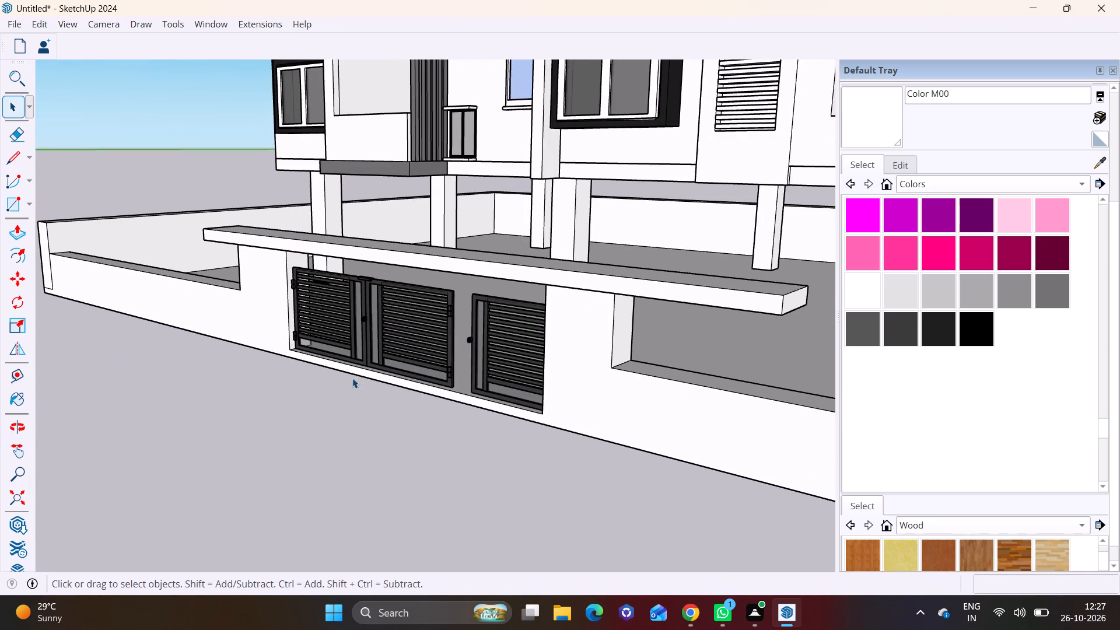
{"action": "scroll", "coordinate": [352, 385], "scroll_direction": "down", "scroll_amount": 6}
{"action": "middle_click_drag", "start_coordinate": [350, 399], "coordinate": [405, 328]}
{"action": "scroll", "coordinate": [349, 349], "scroll_direction": "up", "scroll_amount": 1}
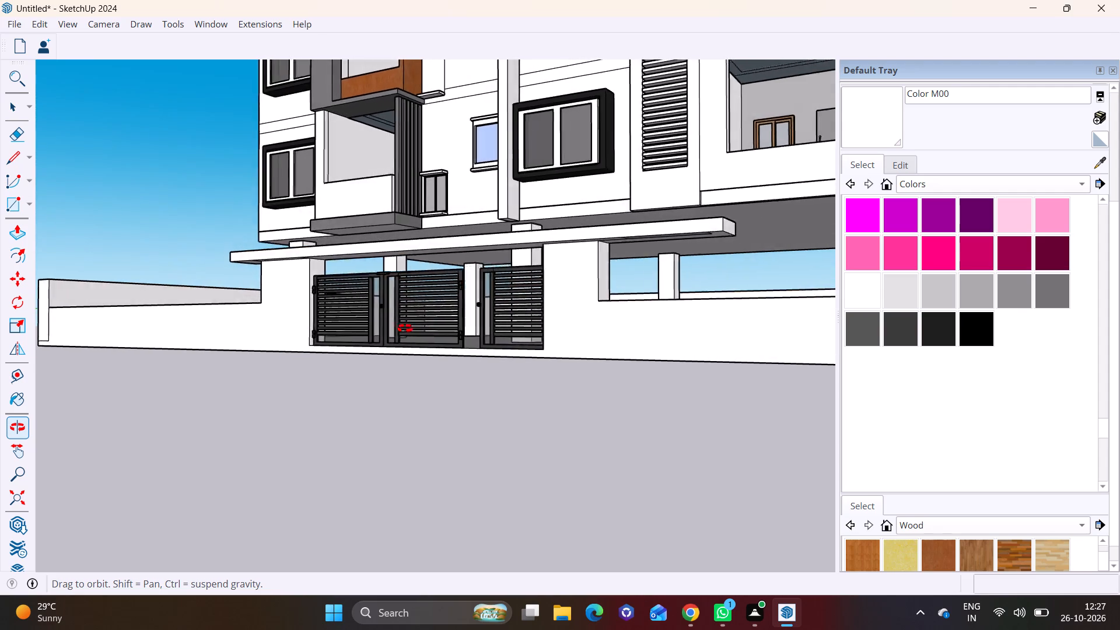
{"action": "middle_click_drag", "start_coordinate": [405, 328], "coordinate": [468, 337]}
{"action": "middle_click_drag", "start_coordinate": [263, 307], "coordinate": [314, 358], "text": "shift"}
{"action": "middle_click_drag", "start_coordinate": [361, 374], "coordinate": [397, 374]}
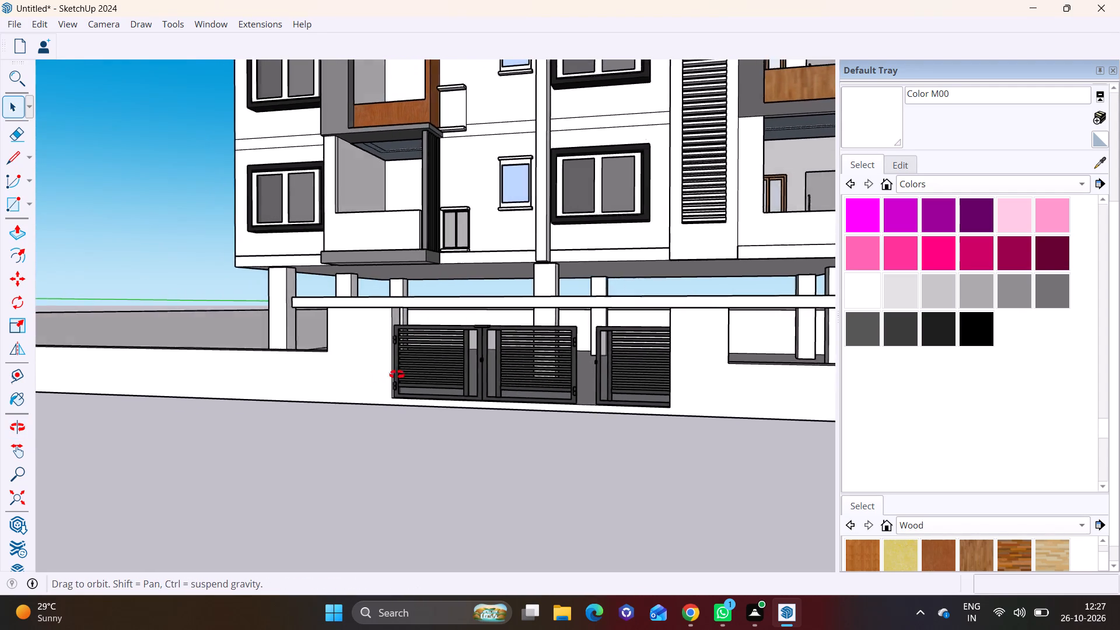
{"action": "middle_click_drag", "start_coordinate": [397, 374], "coordinate": [489, 374]}
{"action": "scroll", "coordinate": [430, 344], "scroll_direction": "up", "scroll_amount": 3}
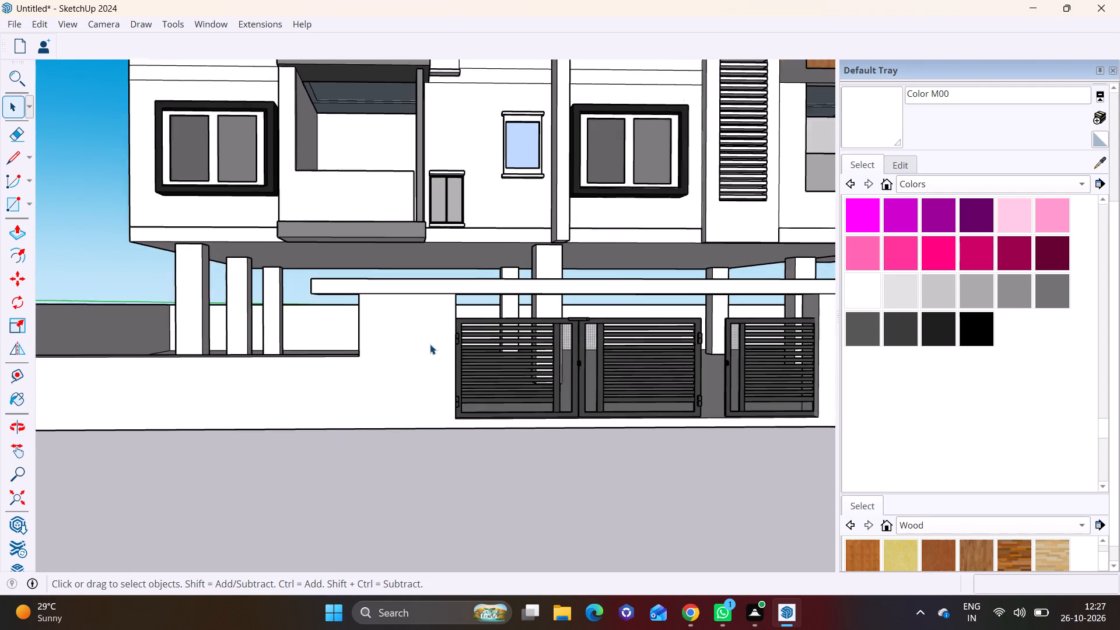
{"action": "scroll", "coordinate": [430, 344], "scroll_direction": "up", "scroll_amount": 3}
{"action": "middle_click_drag", "start_coordinate": [406, 352], "coordinate": [426, 355]}
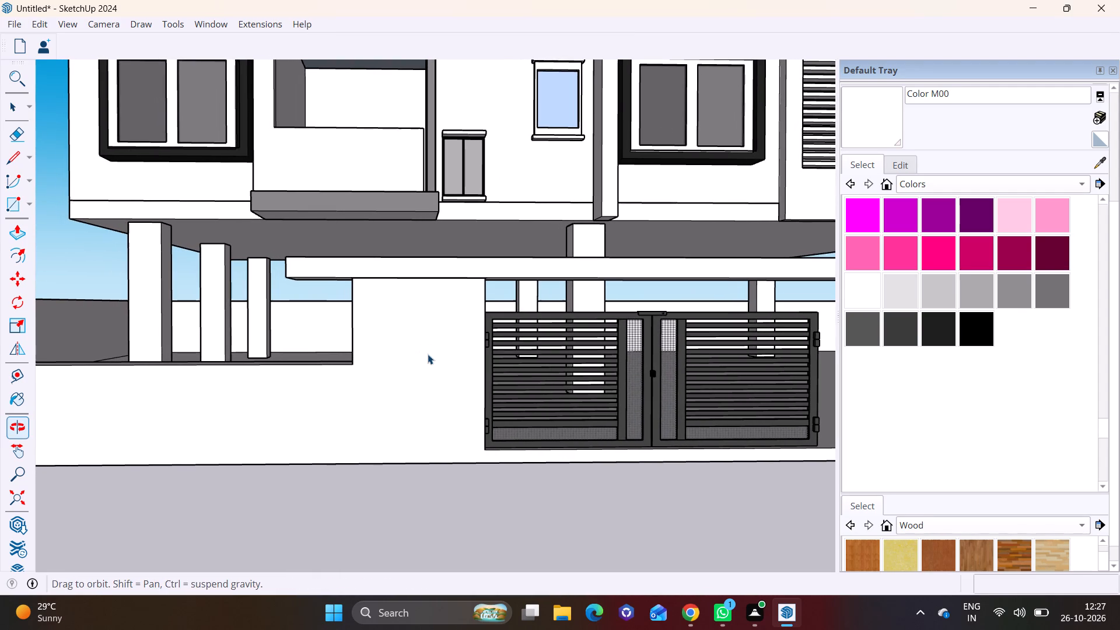
{"action": "middle_click_drag", "start_coordinate": [415, 310], "coordinate": [132, 284]}
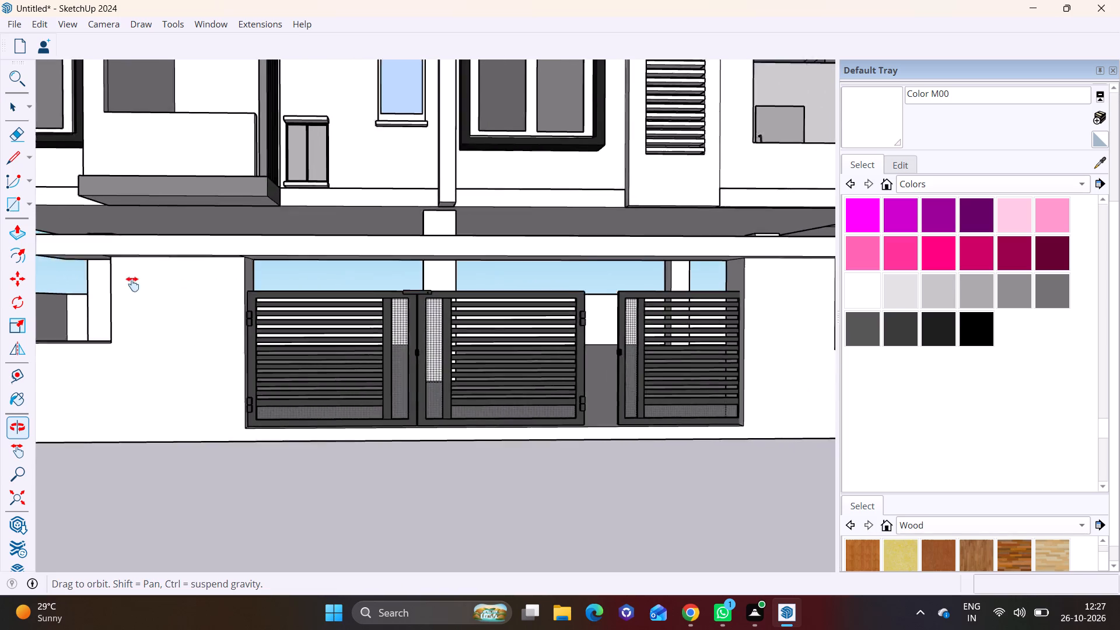
{"action": "middle_click_drag", "start_coordinate": [132, 284], "coordinate": [125, 284]}
{"action": "scroll", "coordinate": [207, 292], "scroll_direction": "down", "scroll_amount": 1}
Push the left gate pillar's outer side face in by 11 11/16" to narrow the pillar.
{"action": "middle_click_drag", "start_coordinate": [146, 282], "coordinate": [364, 324]}
{"action": "scroll", "coordinate": [316, 363], "scroll_direction": "up", "scroll_amount": 3}
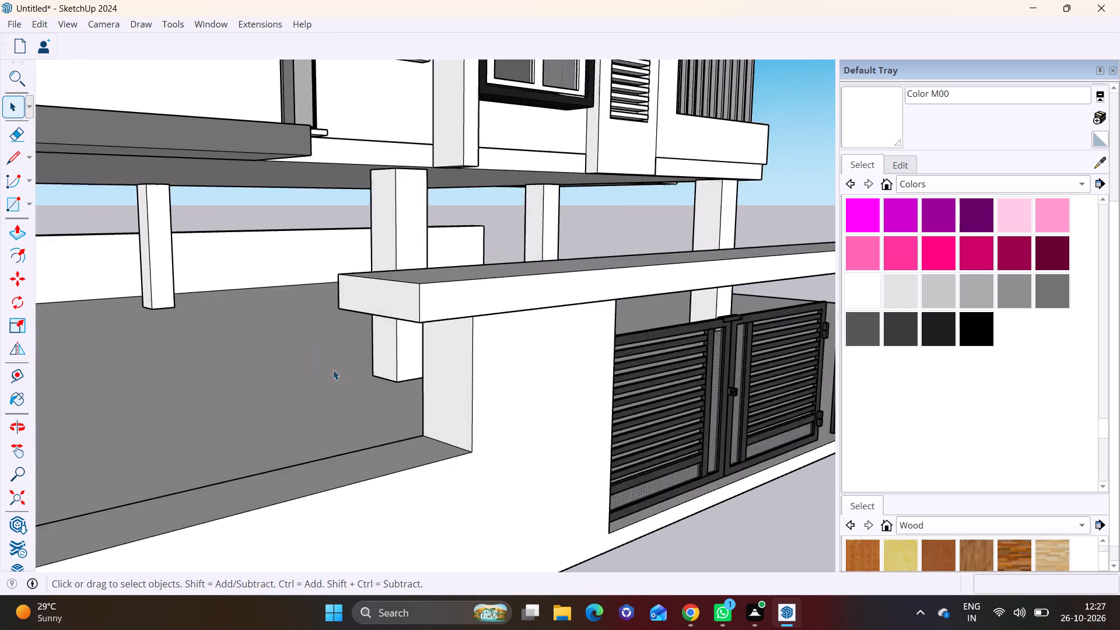
{"action": "left_click", "coordinate": [472, 380]}
{"action": "left_click", "coordinate": [23, 233]}
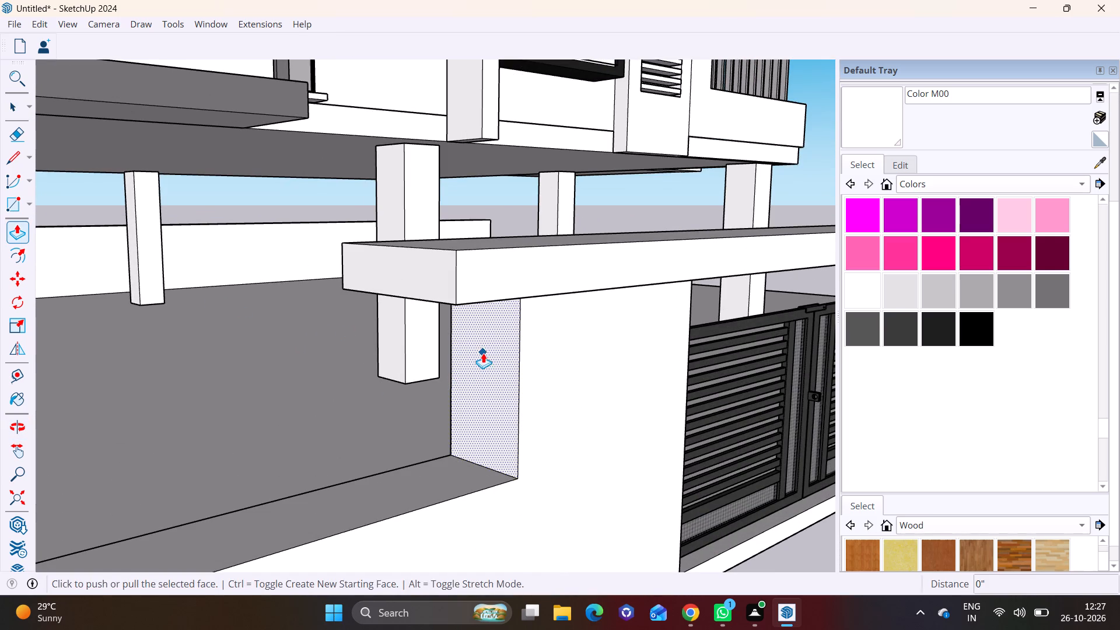
{"action": "left_click", "coordinate": [488, 357]}
{"action": "left_click", "coordinate": [530, 355]}
{"action": "scroll", "coordinate": [552, 395], "scroll_direction": "down", "scroll_amount": 7}
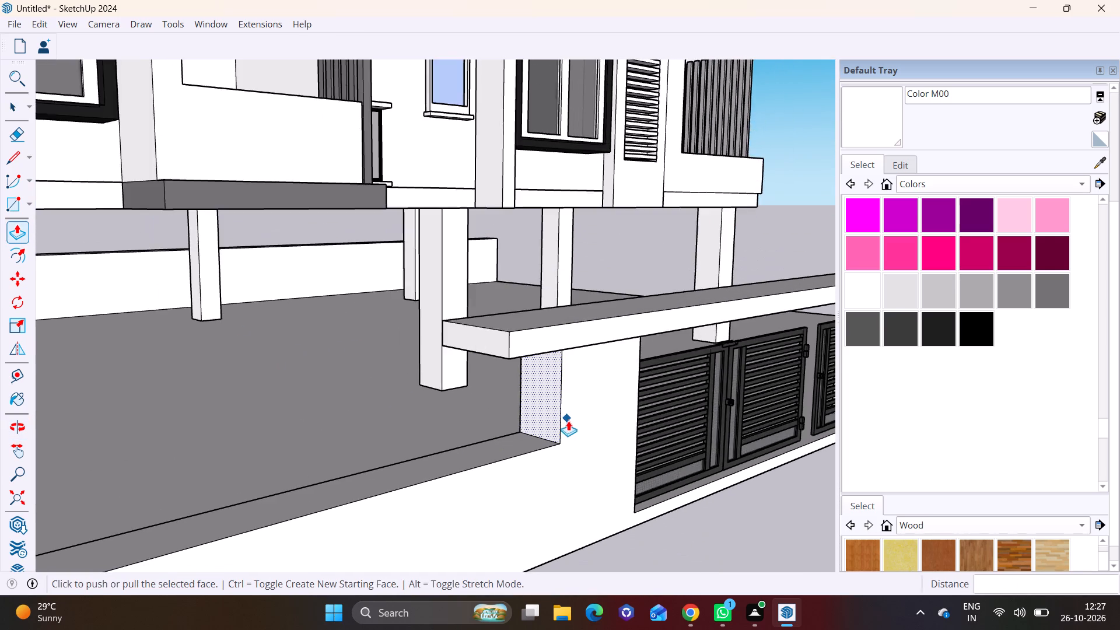
{"action": "scroll", "coordinate": [568, 421], "scroll_direction": "down", "scroll_amount": 4}
{"action": "middle_click_drag", "start_coordinate": [581, 427], "coordinate": [317, 353]}
{"action": "middle_click_drag", "start_coordinate": [391, 373], "coordinate": [232, 321]}
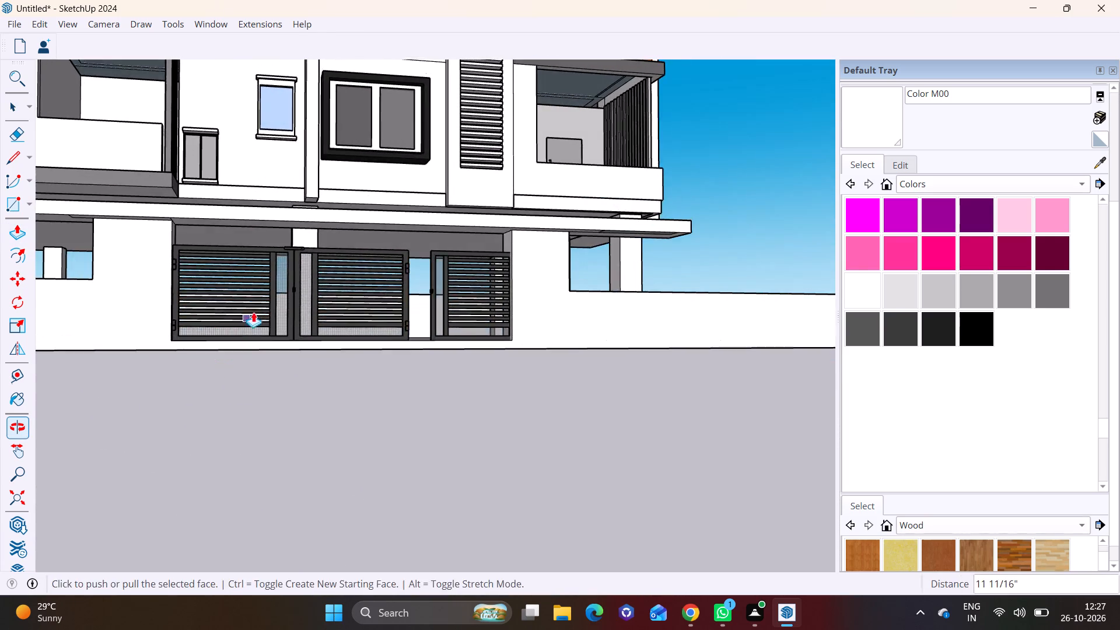
Push the left gate pillar's outer side face in by a further 9".
{"action": "middle_click_drag", "start_coordinate": [264, 309], "coordinate": [400, 384], "text": "shift"}
{"action": "middle_click_drag", "start_coordinate": [247, 325], "coordinate": [384, 358]}
{"action": "left_click", "coordinate": [414, 371]}
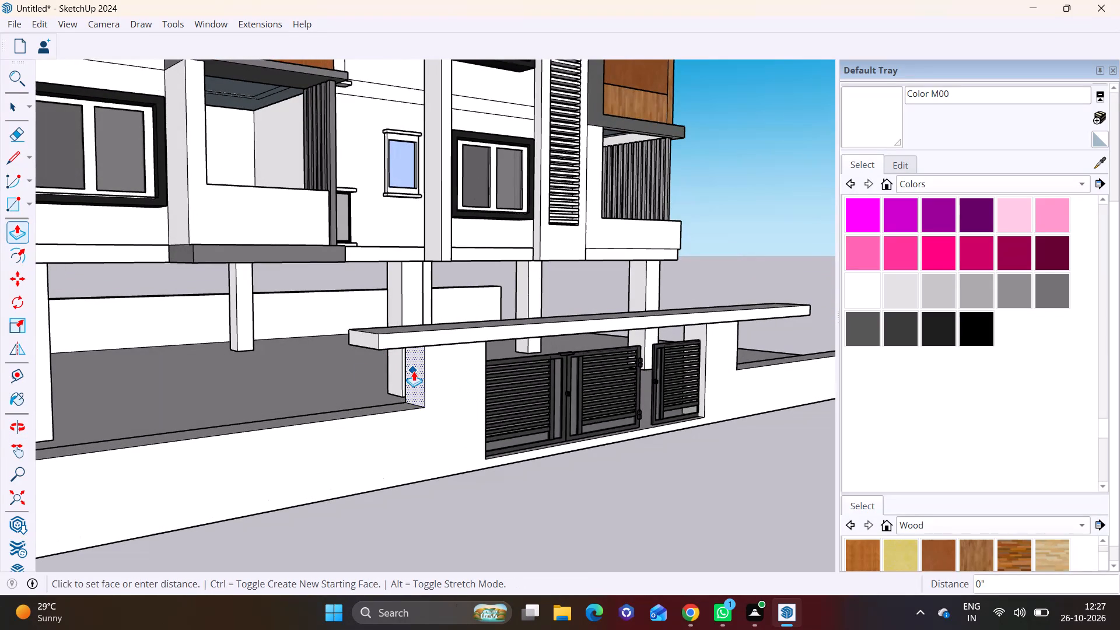
{"action": "left_click", "coordinate": [426, 367]}
Lower the top face of the left front boundary wall about 3 9/16", using the right front wall as reference.
{"action": "middle_click_drag", "start_coordinate": [482, 393], "coordinate": [292, 366]}
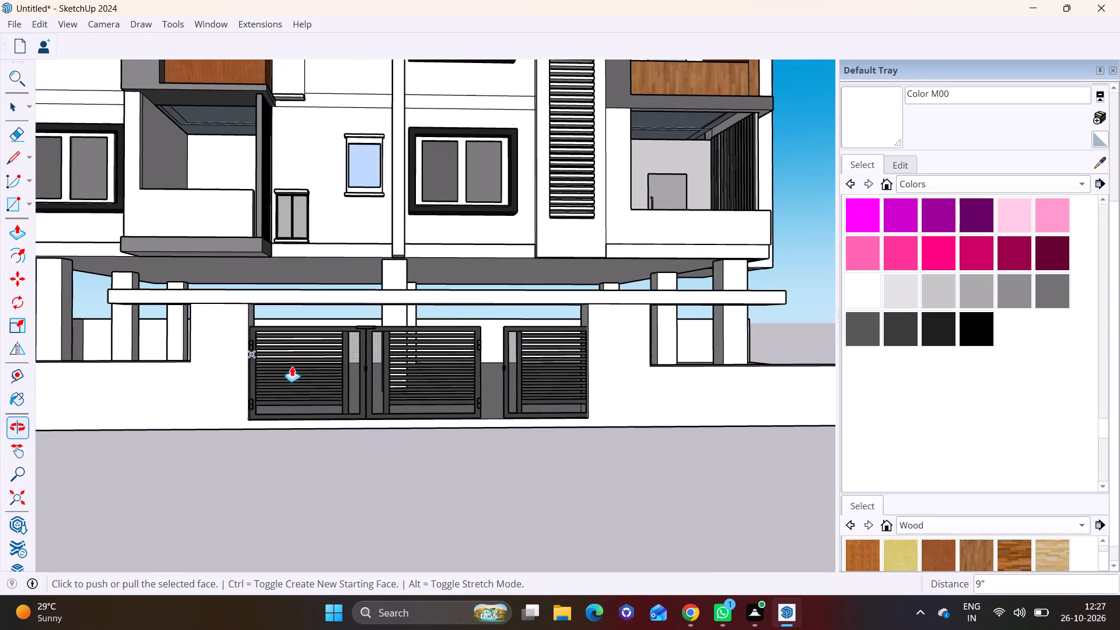
{"action": "scroll", "coordinate": [223, 355], "scroll_direction": "up", "scroll_amount": 3}
{"action": "scroll", "coordinate": [218, 352], "scroll_direction": "down", "scroll_amount": 5}
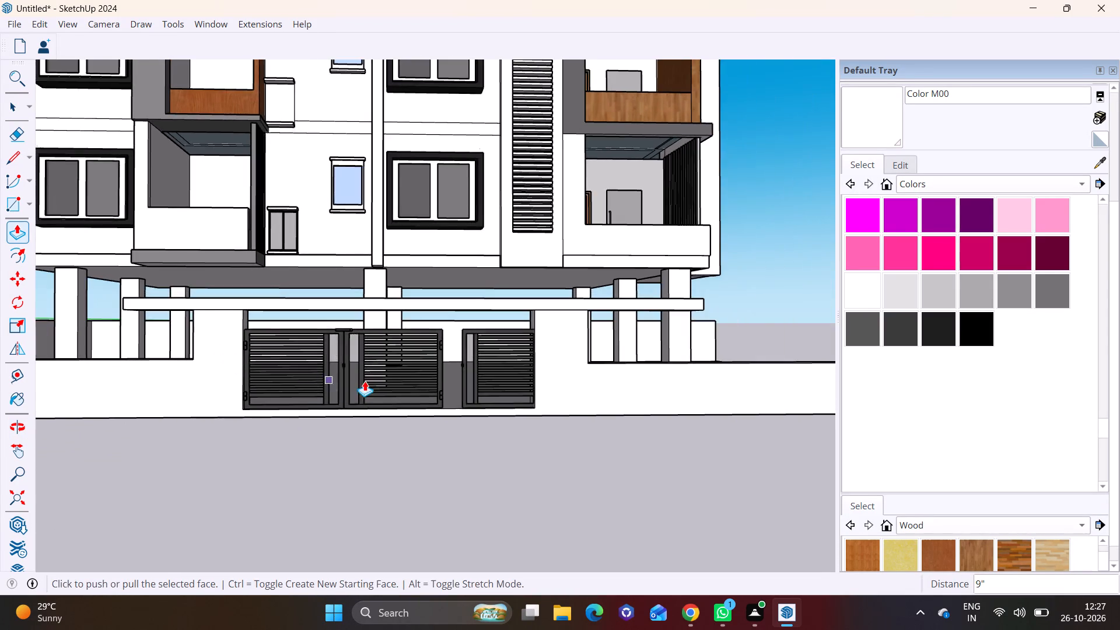
{"action": "middle_click_drag", "start_coordinate": [365, 381], "coordinate": [352, 436]}
{"action": "left_click", "coordinate": [12, 110]}
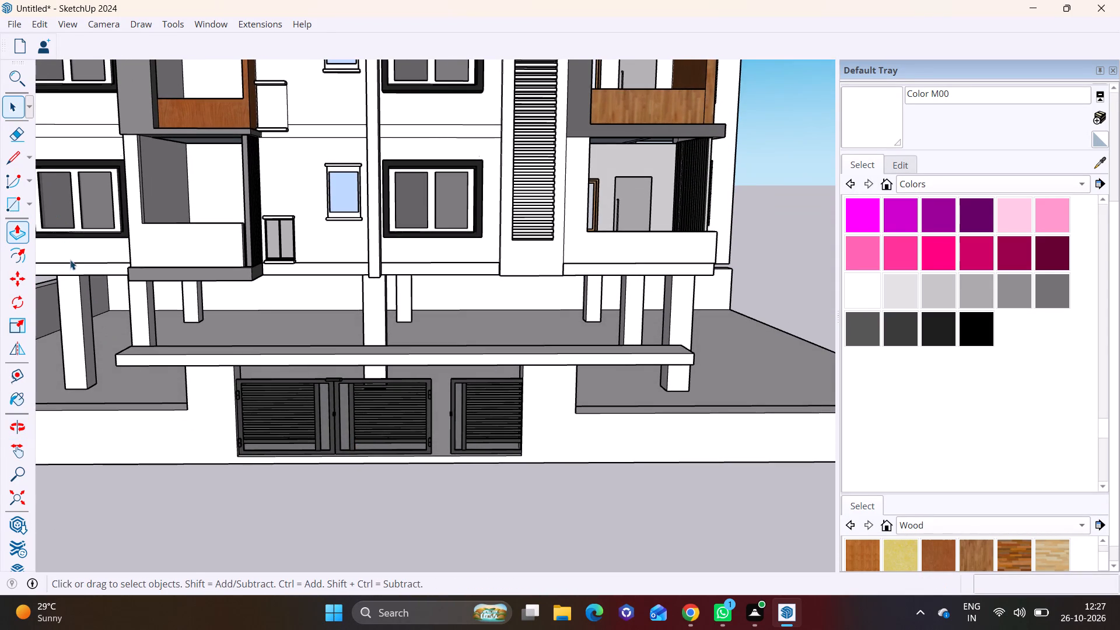
{"action": "scroll", "coordinate": [180, 401], "scroll_direction": "up", "scroll_amount": 3}
{"action": "left_click", "coordinate": [178, 407]}
{"action": "scroll", "coordinate": [216, 414], "scroll_direction": "down", "scroll_amount": 6}
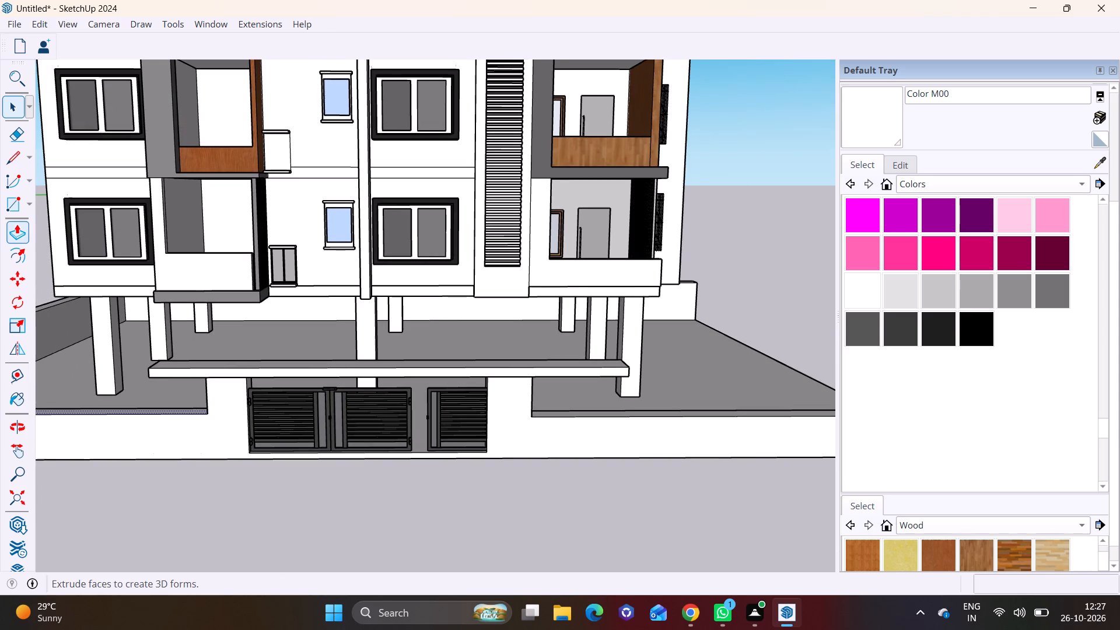
{"action": "left_click", "coordinate": [19, 229]}
{"action": "left_click", "coordinate": [187, 409]}
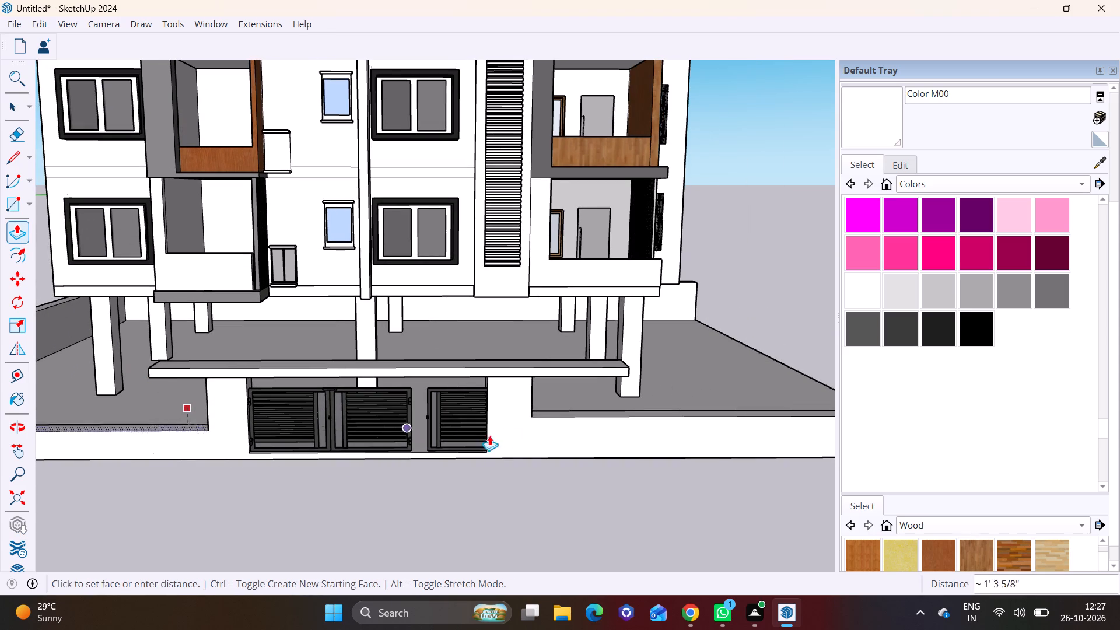
{"action": "left_click", "coordinate": [548, 416]}
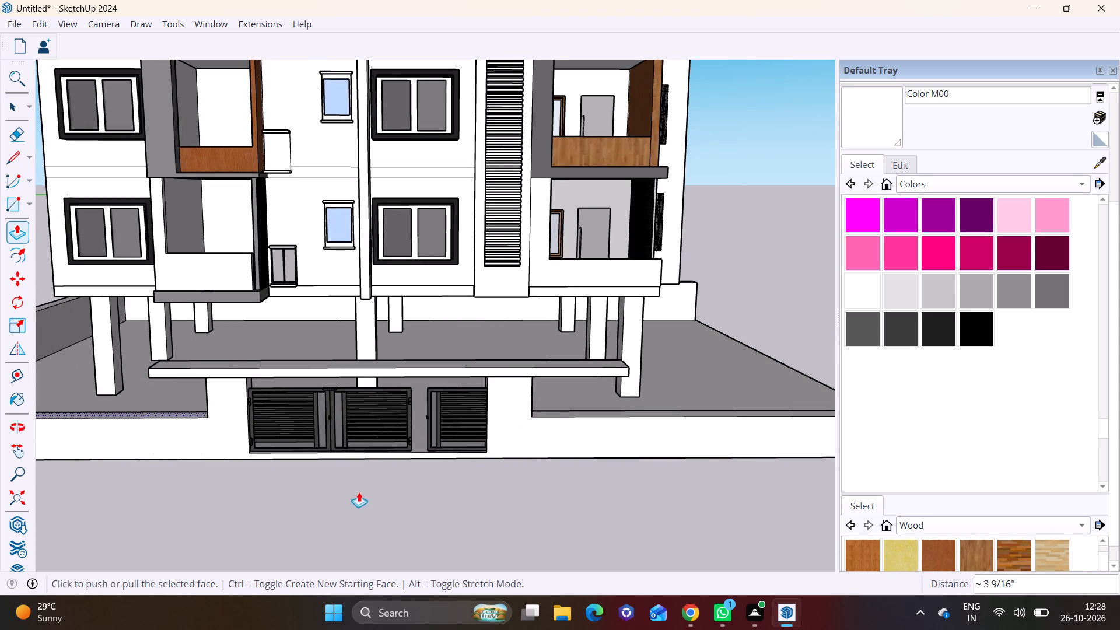
{"action": "key", "text": "space"}
{"action": "left_click", "coordinate": [354, 494]}
Raise the top face of the left front boundary wall by 4 3/16".
{"action": "middle_click_drag", "start_coordinate": [341, 448], "coordinate": [381, 414]}
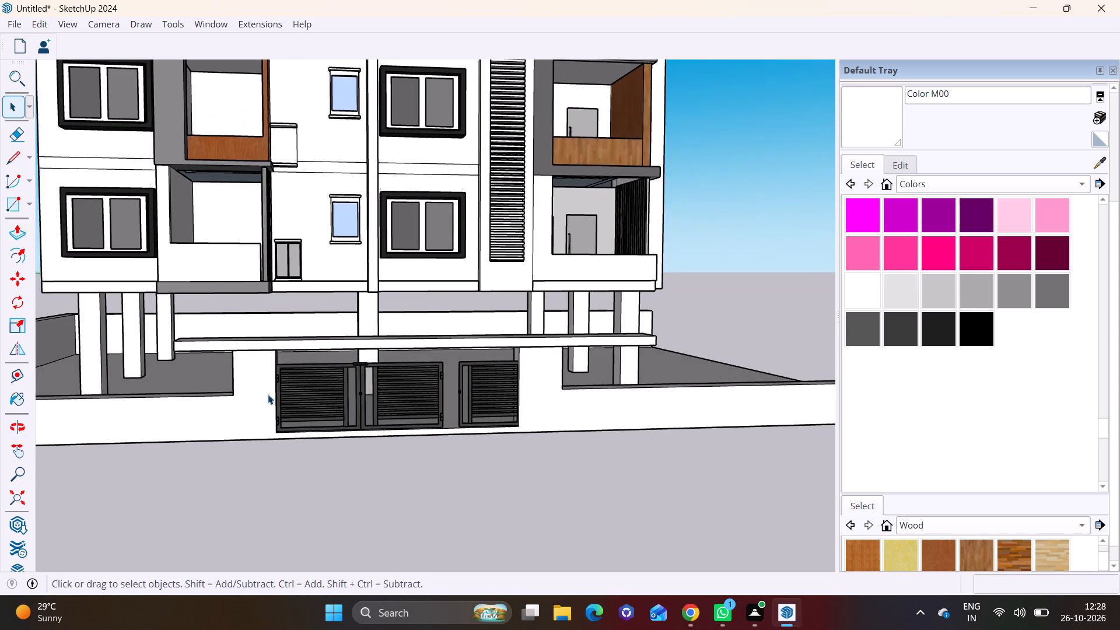
{"action": "middle_click_drag", "start_coordinate": [294, 395], "coordinate": [372, 521]}
{"action": "scroll", "coordinate": [311, 523], "scroll_direction": "up", "scroll_amount": 6}
{"action": "left_click", "coordinate": [289, 519]}
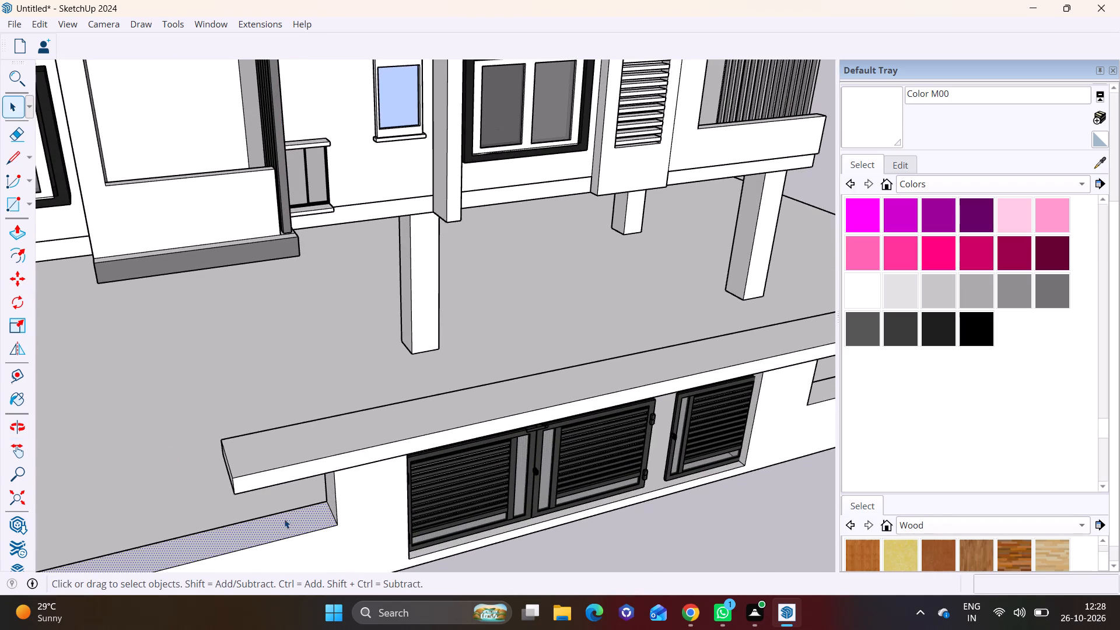
{"action": "left_click", "coordinate": [16, 237]}
{"action": "left_click", "coordinate": [298, 520]}
{"action": "left_click", "coordinate": [300, 514]}
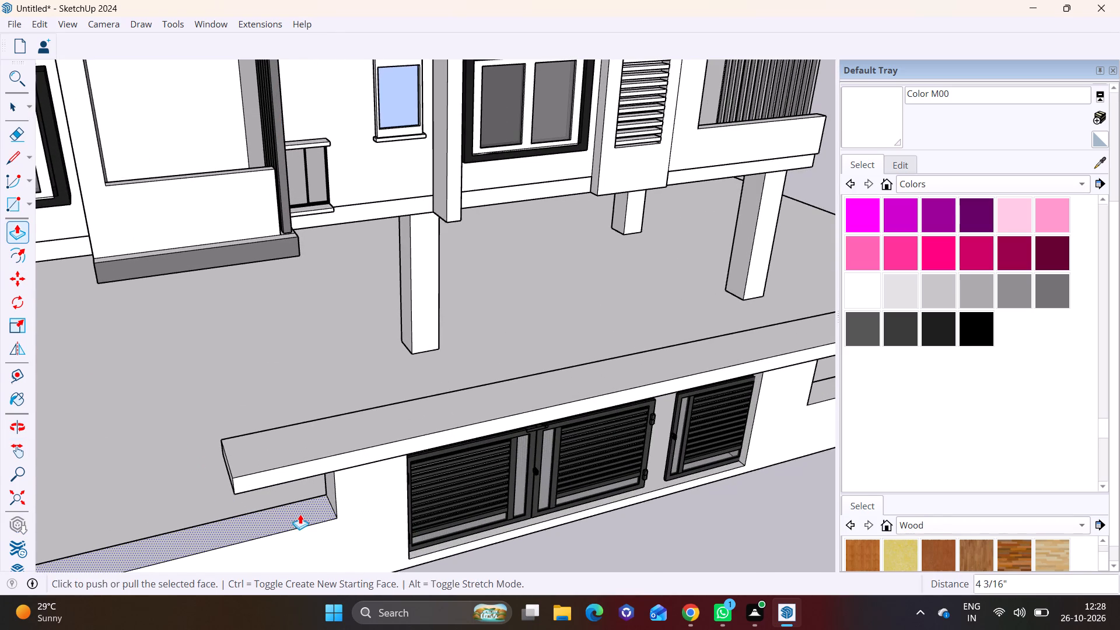
Draw a rectangle about 6 1/2" high and 3' 11/16" wide across the top of the left gate pillar's front face.
{"action": "scroll", "coordinate": [354, 496], "scroll_direction": "down", "scroll_amount": 7}
{"action": "middle_click_drag", "start_coordinate": [508, 499], "coordinate": [298, 373]}
{"action": "scroll", "coordinate": [560, 452], "scroll_direction": "up", "scroll_amount": 2}
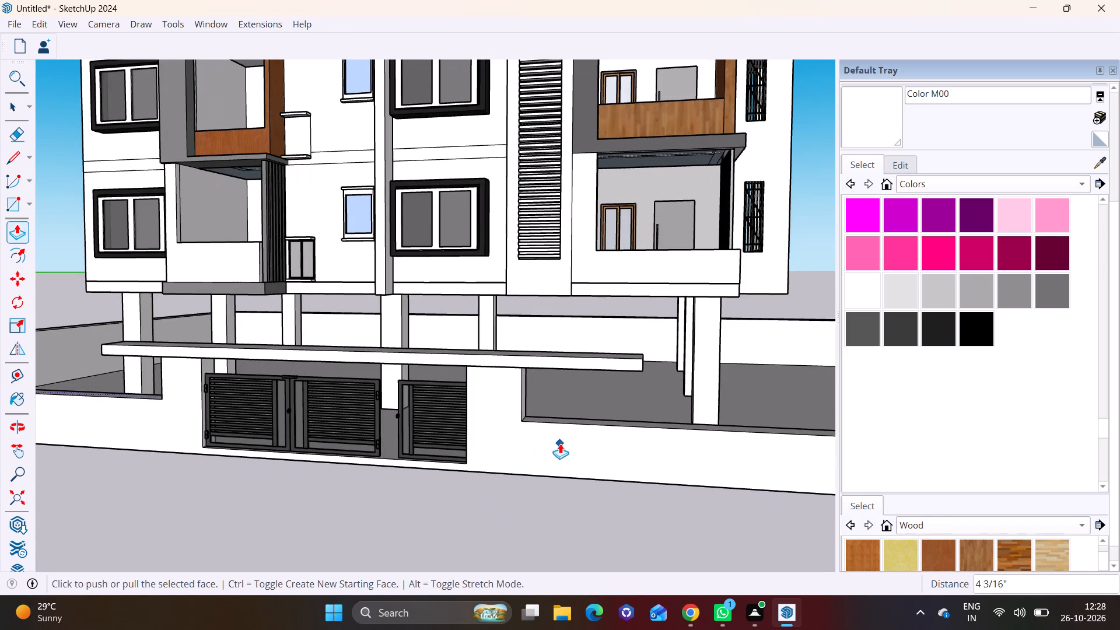
{"action": "scroll", "coordinate": [314, 408], "scroll_direction": "down", "scroll_amount": 1}
{"action": "middle_click_drag", "start_coordinate": [233, 399], "coordinate": [351, 358]}
{"action": "scroll", "coordinate": [251, 364], "scroll_direction": "up", "scroll_amount": 6}
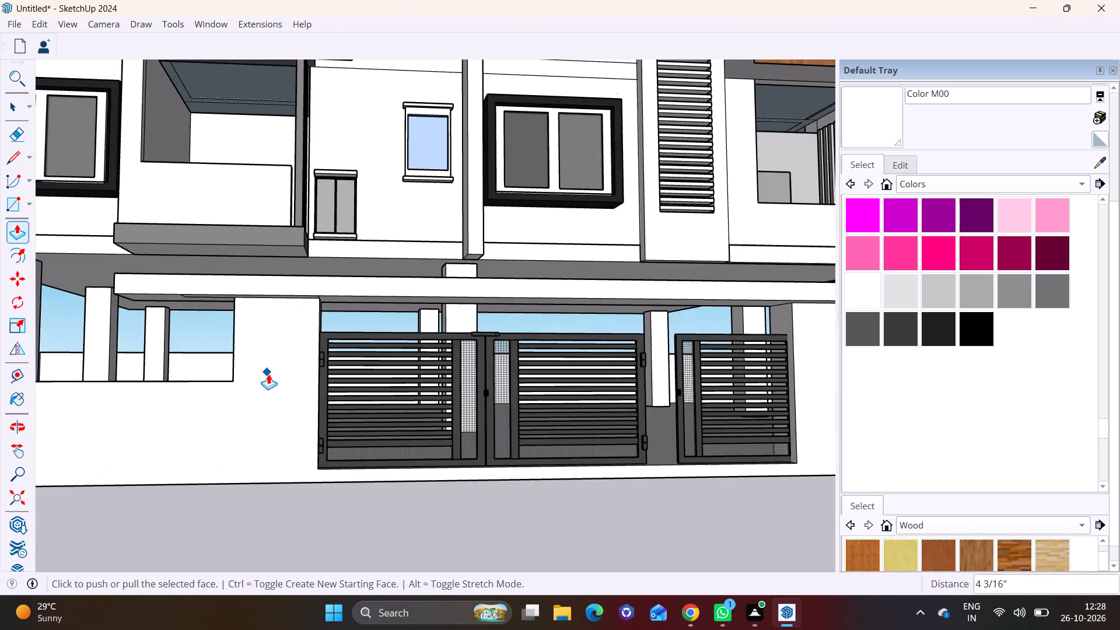
{"action": "middle_click_drag", "start_coordinate": [272, 377], "coordinate": [308, 393]}
{"action": "left_click", "coordinate": [32, 197]}
{"action": "left_click", "coordinate": [52, 228]}
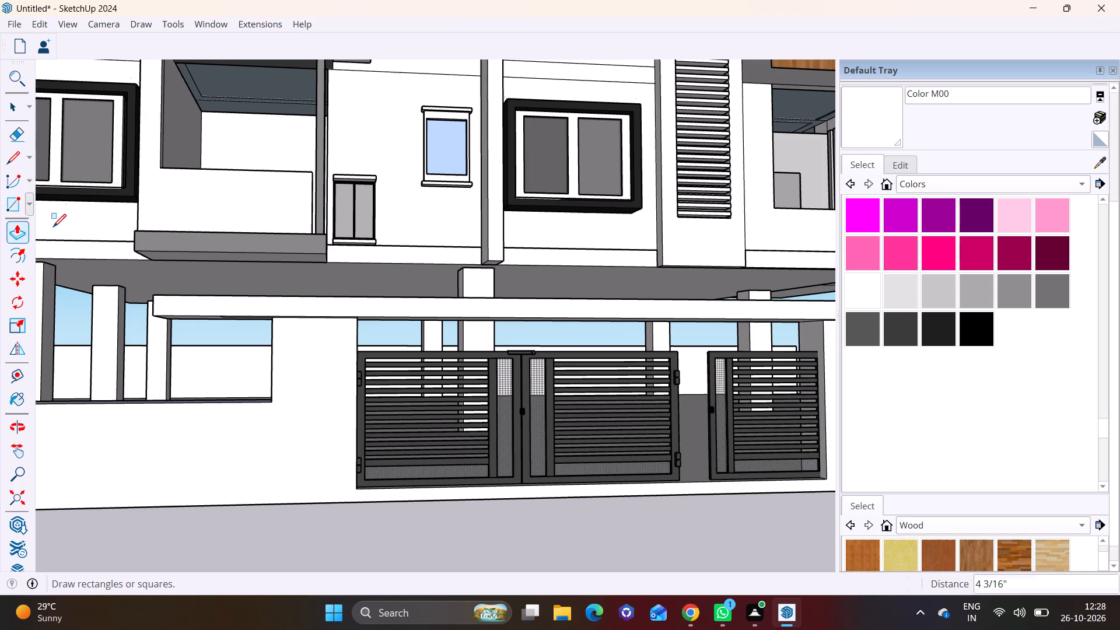
{"action": "middle_click_drag", "start_coordinate": [253, 330], "coordinate": [248, 372]}
{"action": "scroll", "coordinate": [304, 373], "scroll_direction": "up", "scroll_amount": 6}
{"action": "middle_click_drag", "start_coordinate": [312, 404], "coordinate": [311, 397]}
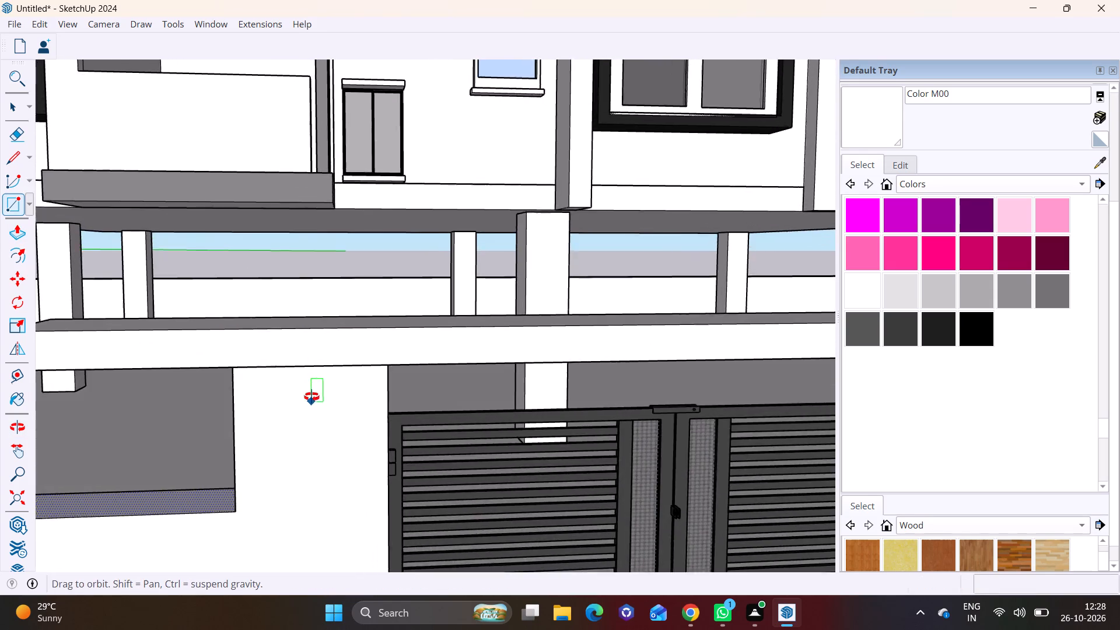
{"action": "middle_click_drag", "start_coordinate": [311, 397], "coordinate": [312, 334]}
{"action": "scroll", "coordinate": [304, 327], "scroll_direction": "up", "scroll_amount": 3}
{"action": "left_click", "coordinate": [212, 211]}
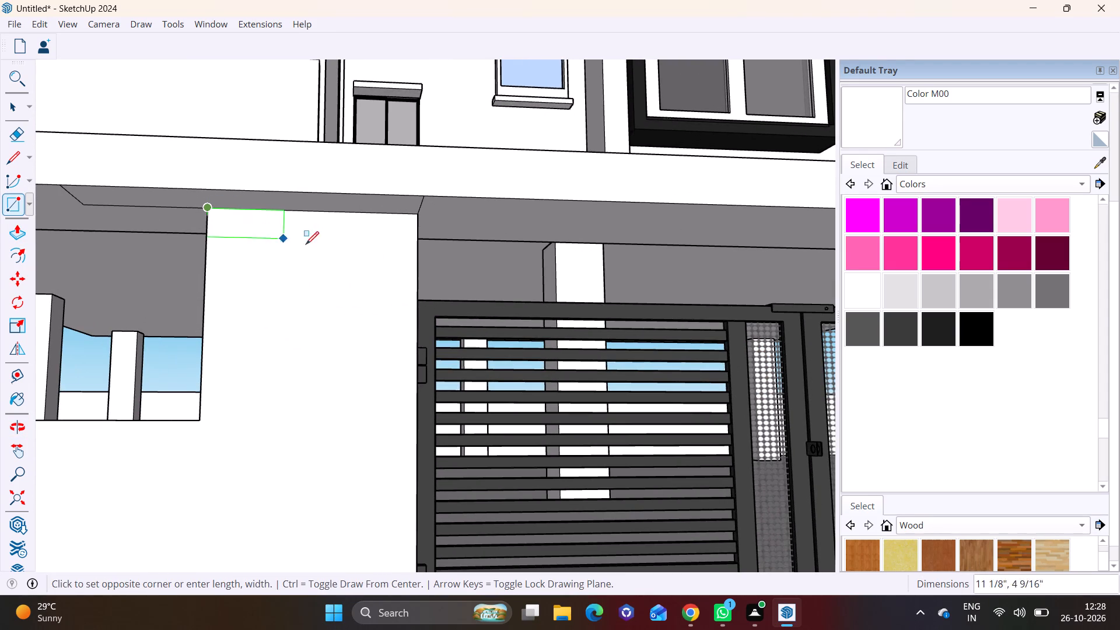
{"action": "left_click", "coordinate": [416, 250]}
Make the rectangle at the top of the left gate pillar, with its edges, a group.
{"action": "key", "text": "space"}
{"action": "double_click", "coordinate": [355, 231]}
{"action": "right_click", "coordinate": [355, 231]}
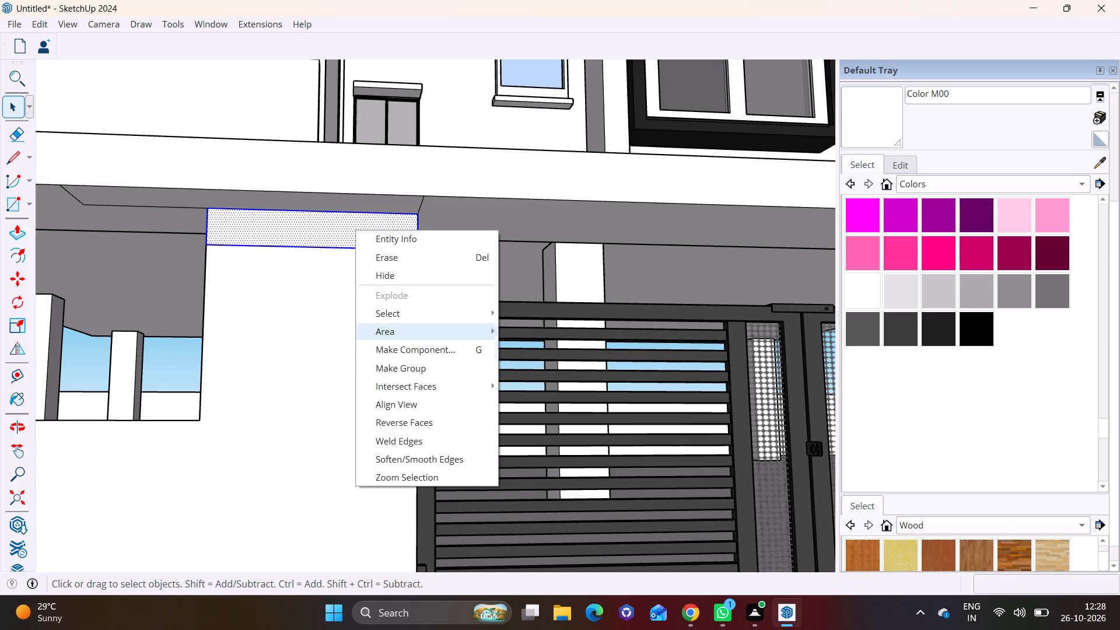
{"action": "left_click", "coordinate": [401, 374]}
Inside the band group at the top of the left gate pillar, pull the front face out 1 3/16".
{"action": "middle_click_drag", "start_coordinate": [424, 316], "coordinate": [153, 396]}
{"action": "scroll", "coordinate": [208, 319], "scroll_direction": "up", "scroll_amount": 3}
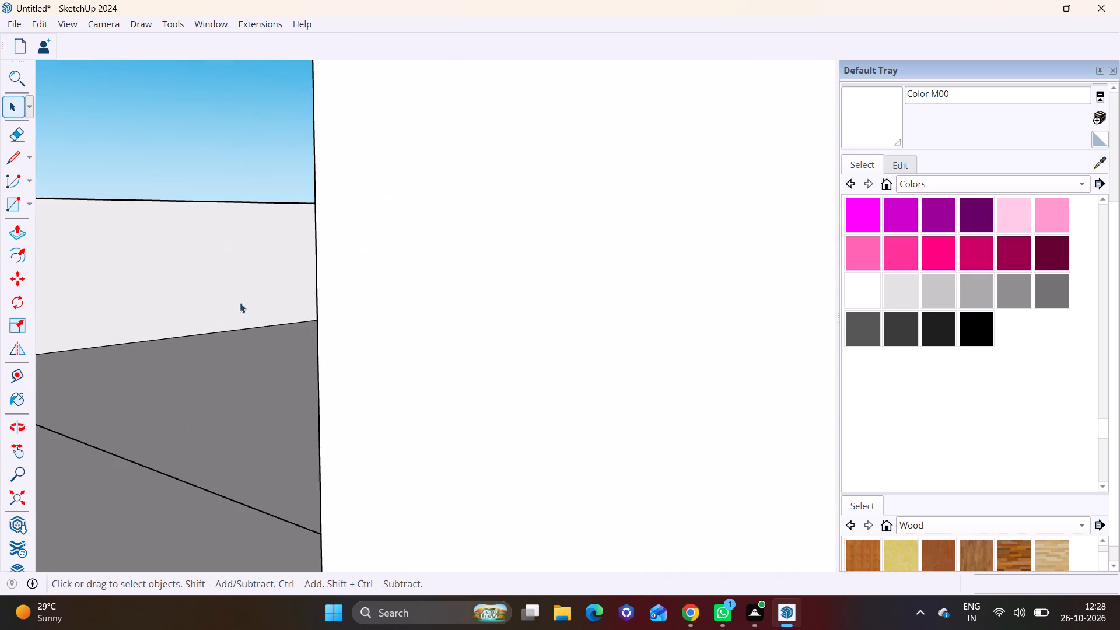
{"action": "scroll", "coordinate": [332, 270], "scroll_direction": "down", "scroll_amount": 11}
{"action": "middle_click_drag", "start_coordinate": [296, 342], "coordinate": [274, 367], "text": "shift"}
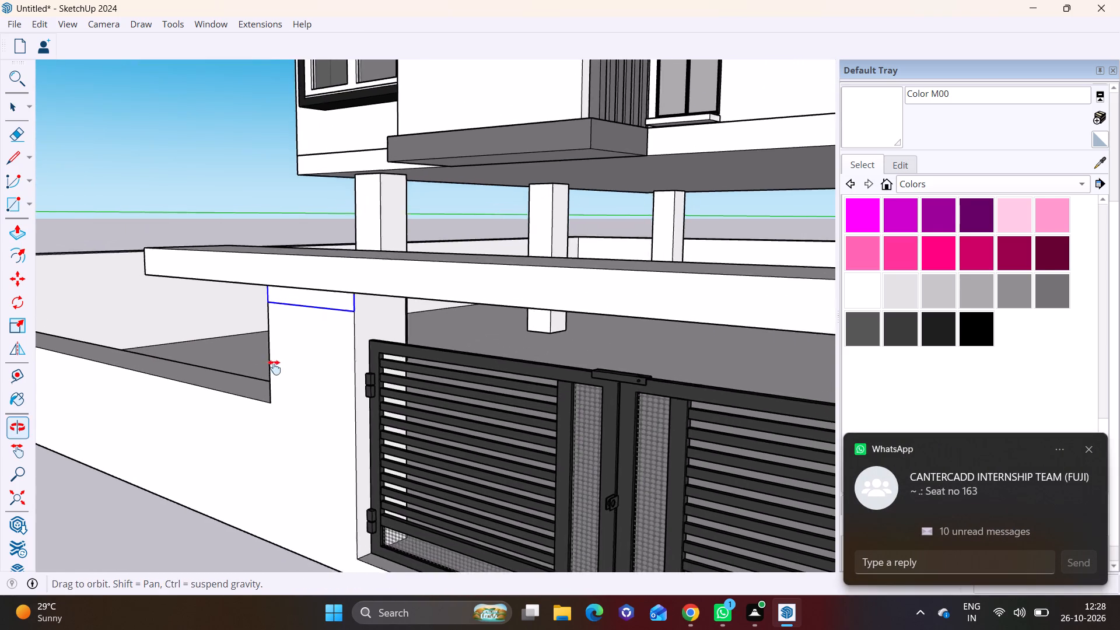
{"action": "middle_click_drag", "start_coordinate": [274, 367], "coordinate": [261, 380], "text": "shift"}
{"action": "scroll", "coordinate": [283, 335], "scroll_direction": "up", "scroll_amount": 7}
{"action": "triple_click", "coordinate": [285, 304]}
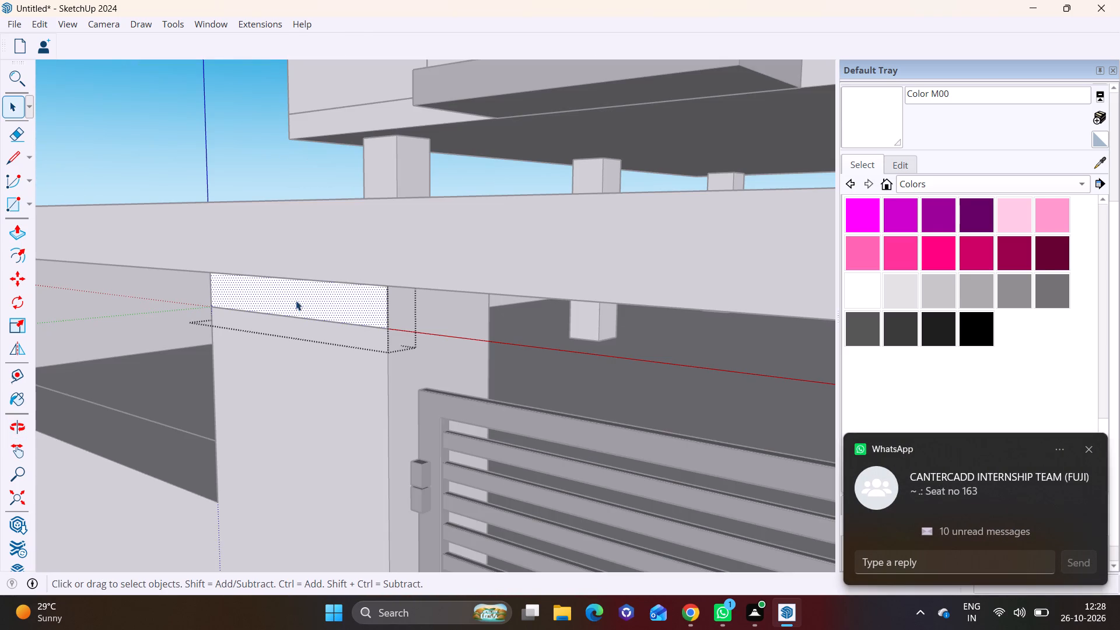
{"action": "left_click", "coordinate": [12, 233]}
{"action": "left_click", "coordinate": [343, 311]}
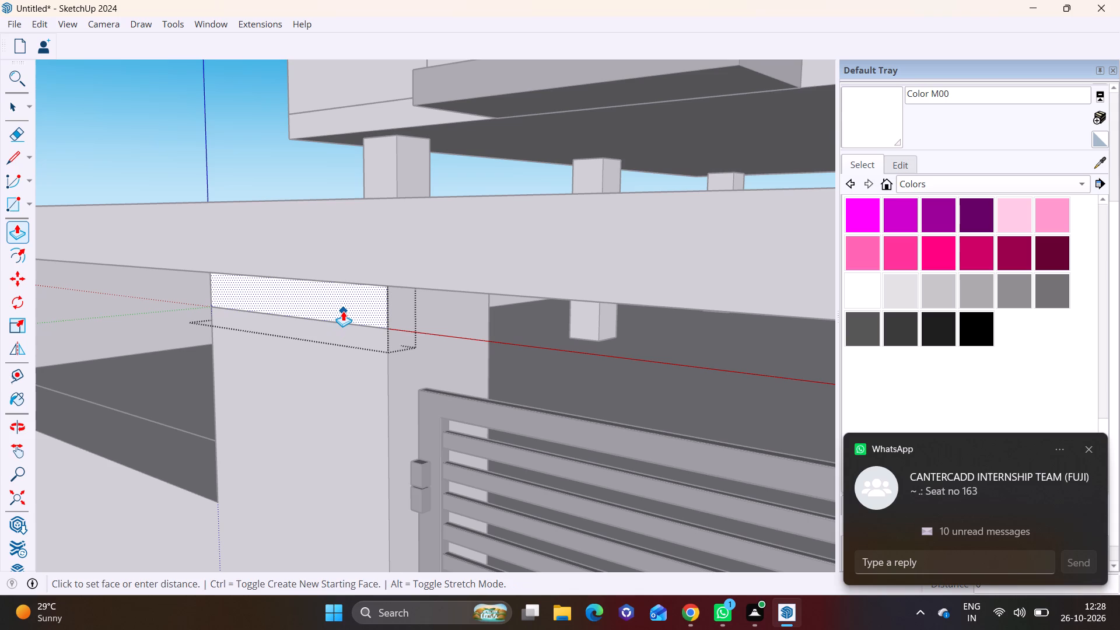
{"action": "left_click", "coordinate": [336, 311]}
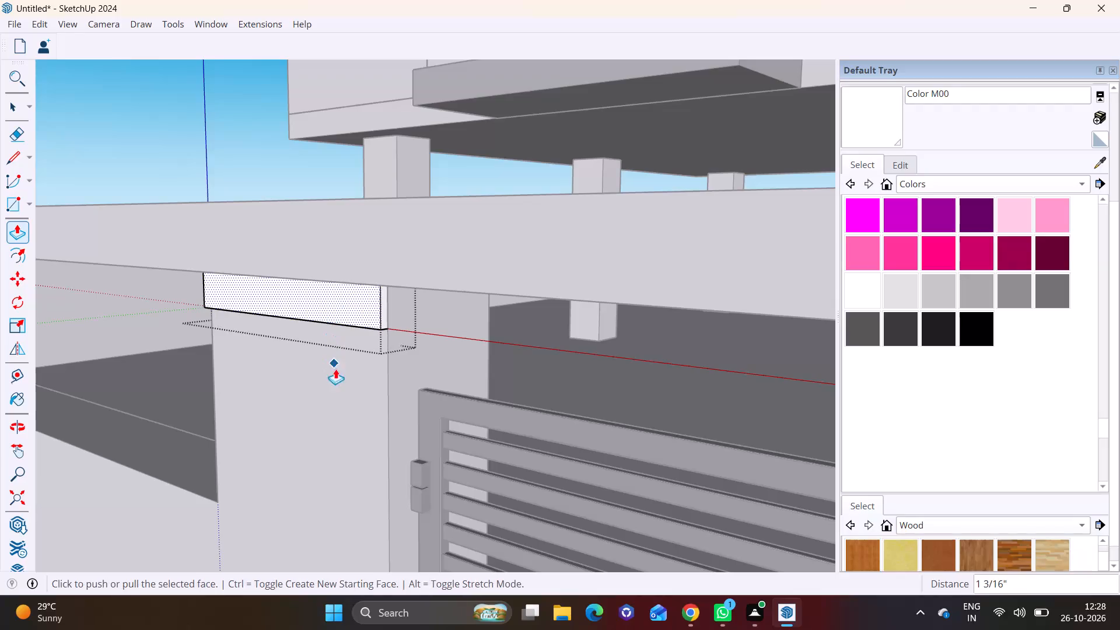
{"action": "key", "text": "space"}
{"action": "left_click", "coordinate": [337, 390]}
Copy the band group 8 1/2" down the left gate pillar and array it as 20 copies at that spacing.
{"action": "left_click", "coordinate": [362, 318]}
{"action": "middle_click_drag", "start_coordinate": [362, 318], "coordinate": [338, 281]}
{"action": "key", "text": "m"}
{"action": "left_click", "coordinate": [373, 253]}
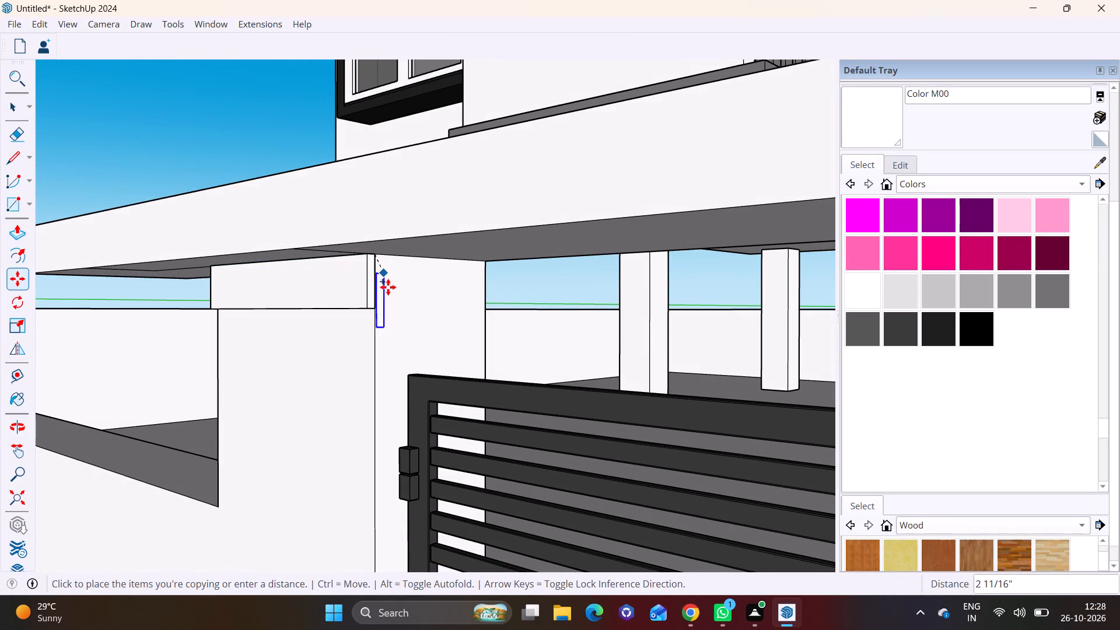
{"action": "left_click", "coordinate": [376, 325]}
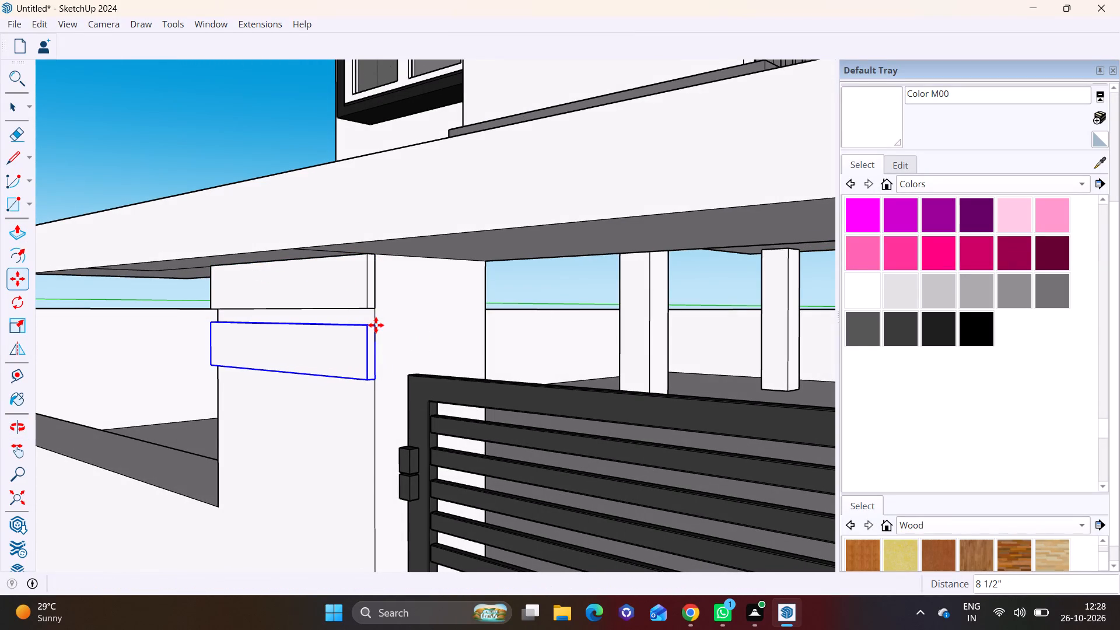
{"action": "key", "text": "asterisk"}
{"action": "type", "text": "20"}
{"action": "key", "text": "Return"}
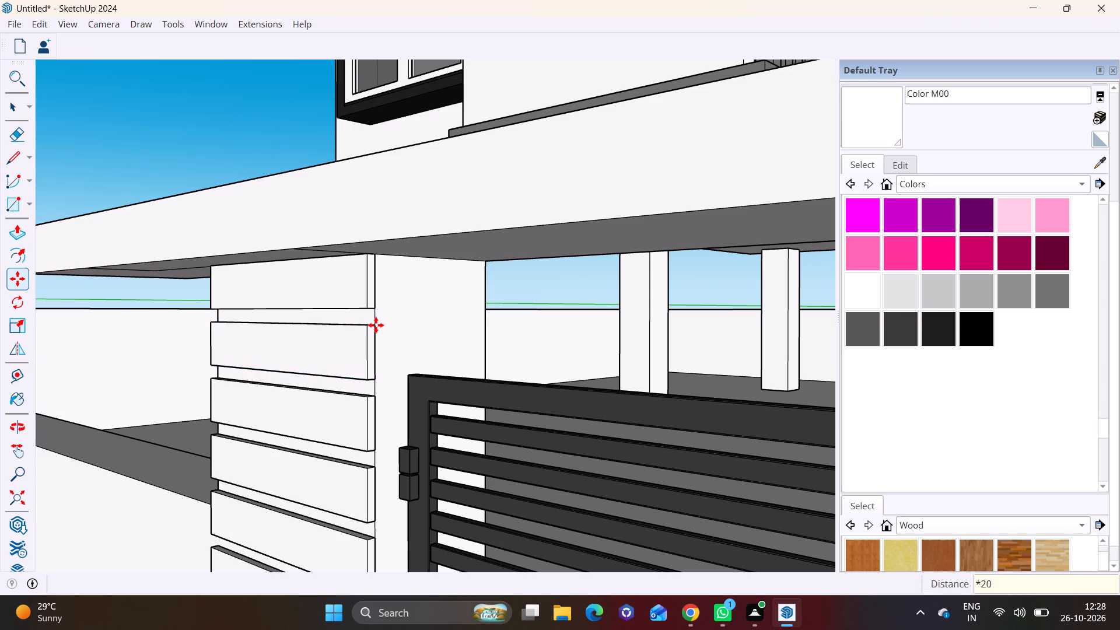
{"action": "key", "text": "space"}
Delete the surplus band copies at and below the base of the left gate pillar, keeping the nine upper bands.
{"action": "scroll", "coordinate": [346, 327], "scroll_direction": "down", "scroll_amount": 16}
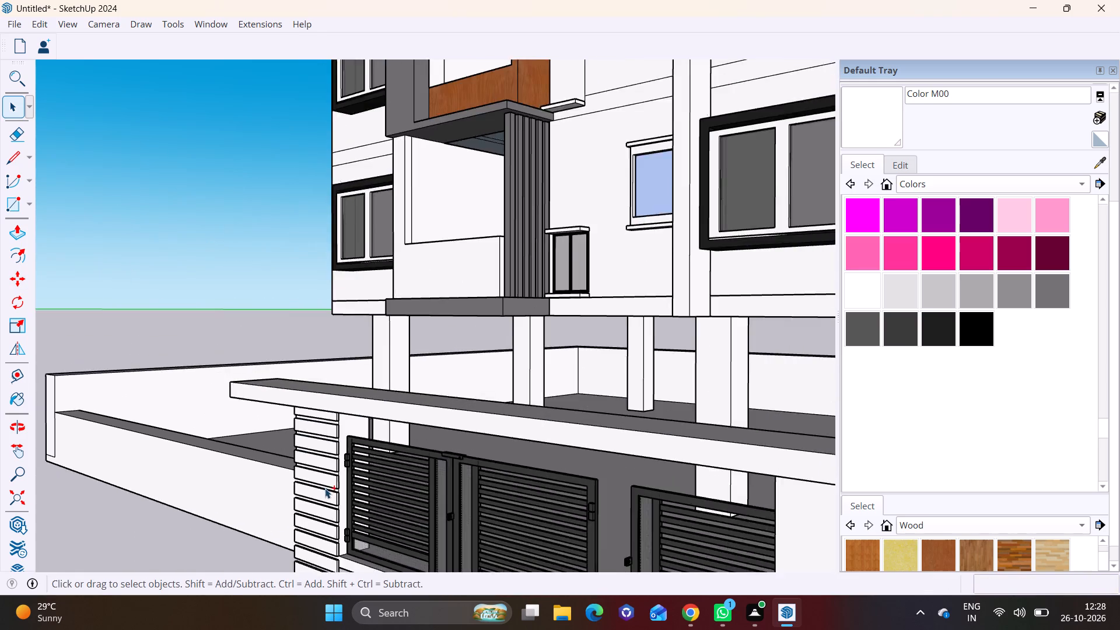
{"action": "middle_click_drag", "start_coordinate": [340, 488], "coordinate": [374, 365], "text": "ctrl"}
{"action": "middle_click_drag", "start_coordinate": [334, 459], "coordinate": [307, 502]}
{"action": "middle_click_drag", "start_coordinate": [314, 504], "coordinate": [346, 355], "text": "shift"}
{"action": "scroll", "coordinate": [332, 420], "scroll_direction": "up", "scroll_amount": 2}
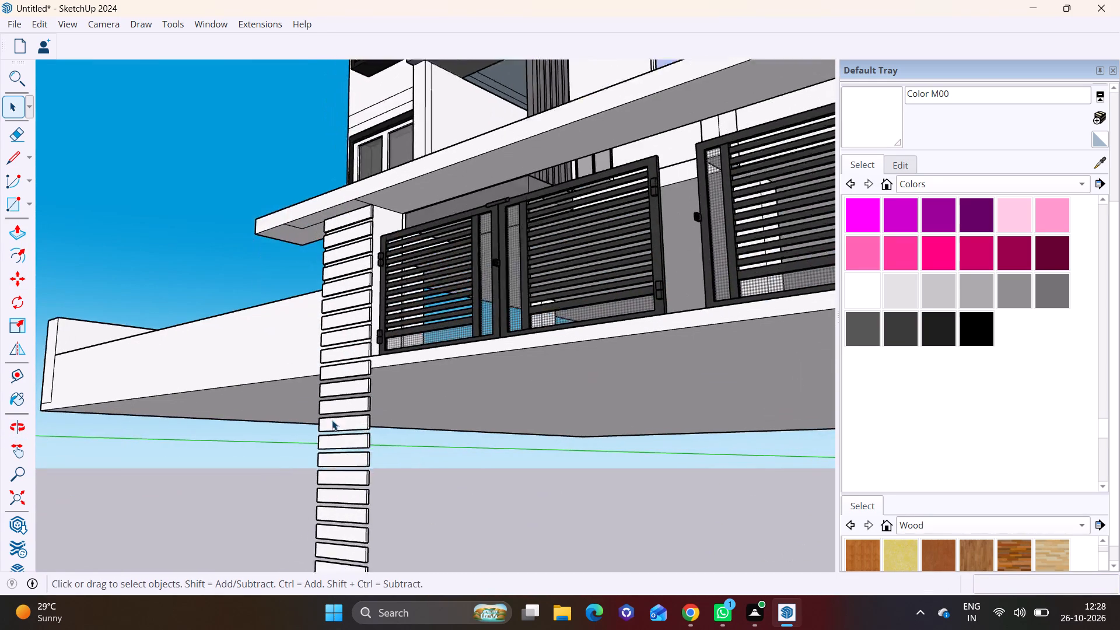
{"action": "scroll", "coordinate": [332, 420], "scroll_direction": "up", "scroll_amount": 1}
{"action": "middle_click_drag", "start_coordinate": [314, 450], "coordinate": [306, 528]}
{"action": "middle_click_drag", "start_coordinate": [378, 478], "coordinate": [402, 359], "text": "shift"}
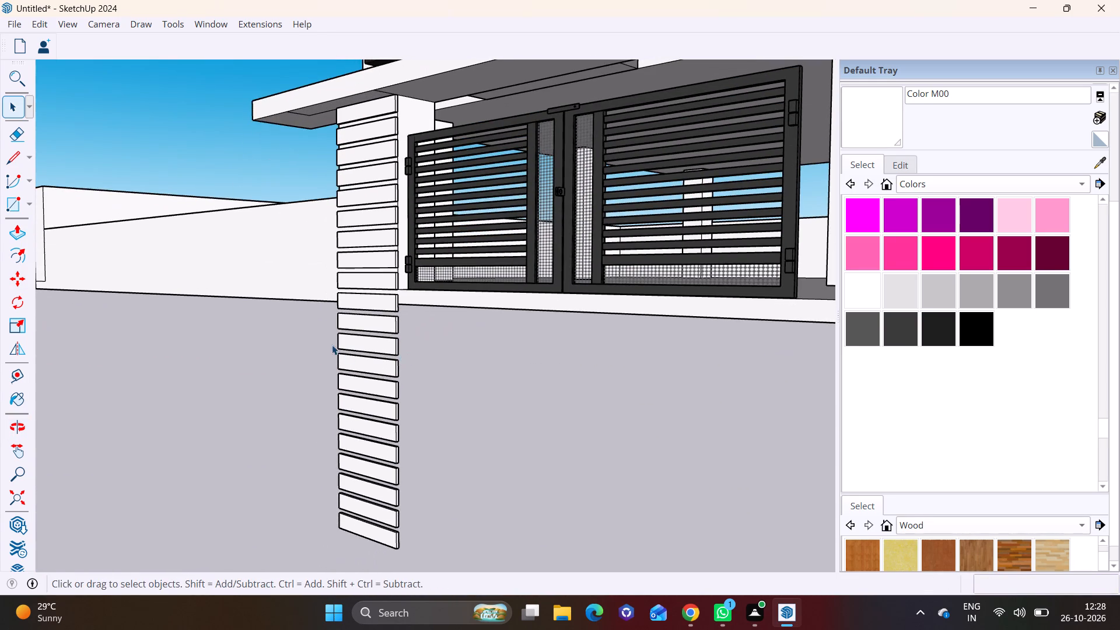
{"action": "left_click_drag", "start_coordinate": [295, 337], "coordinate": [429, 552]}
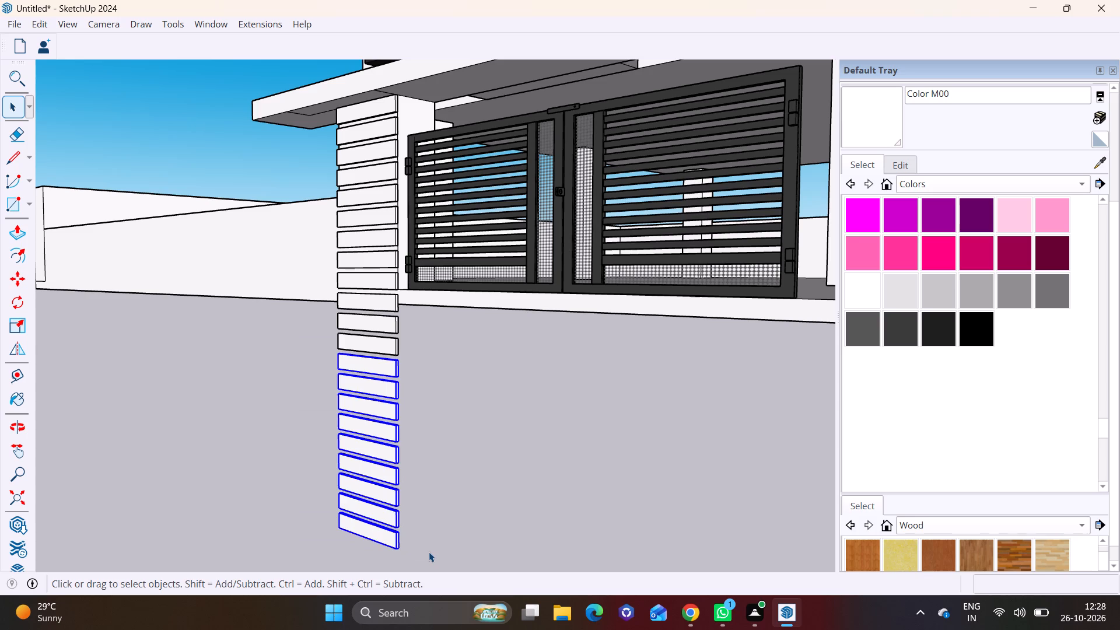
{"action": "key", "text": "Delete"}
{"action": "left_click", "coordinate": [381, 352]}
{"action": "key", "text": "Delete"}
{"action": "left_click", "coordinate": [379, 327]}
{"action": "key", "text": "Delete"}
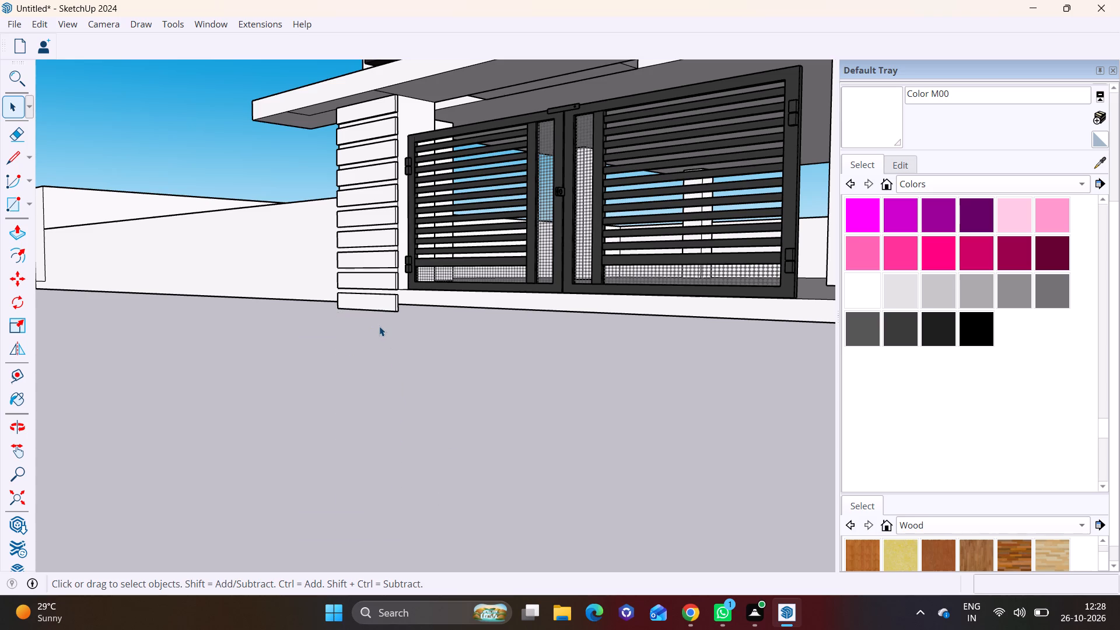
{"action": "scroll", "coordinate": [379, 326], "scroll_direction": "down", "scroll_amount": 7}
{"action": "middle_click_drag", "start_coordinate": [393, 313], "coordinate": [434, 277]}
{"action": "scroll", "coordinate": [397, 288], "scroll_direction": "up", "scroll_amount": 8}
{"action": "left_click", "coordinate": [383, 323]}
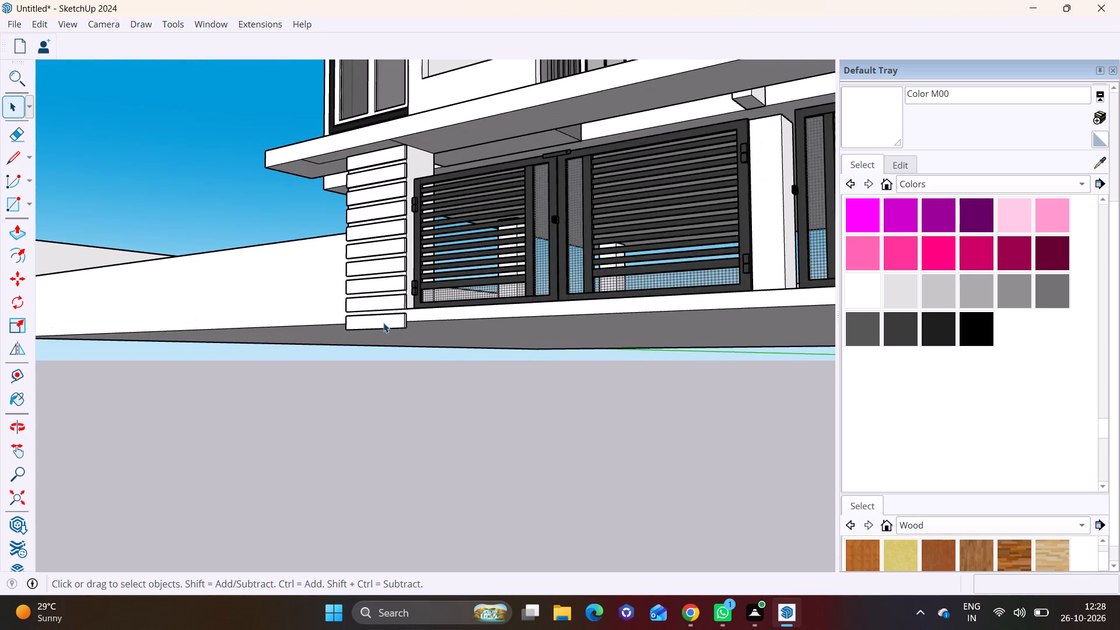
{"action": "key", "text": "Delete"}
Copy the left gate pillar's nine bands about 21' 7" across to the front face of the right gate pillar.
{"action": "scroll", "coordinate": [385, 330], "scroll_direction": "down", "scroll_amount": 7}
{"action": "middle_click_drag", "start_coordinate": [392, 342], "coordinate": [543, 413]}
{"action": "scroll", "coordinate": [543, 413], "scroll_direction": "down", "scroll_amount": 1}
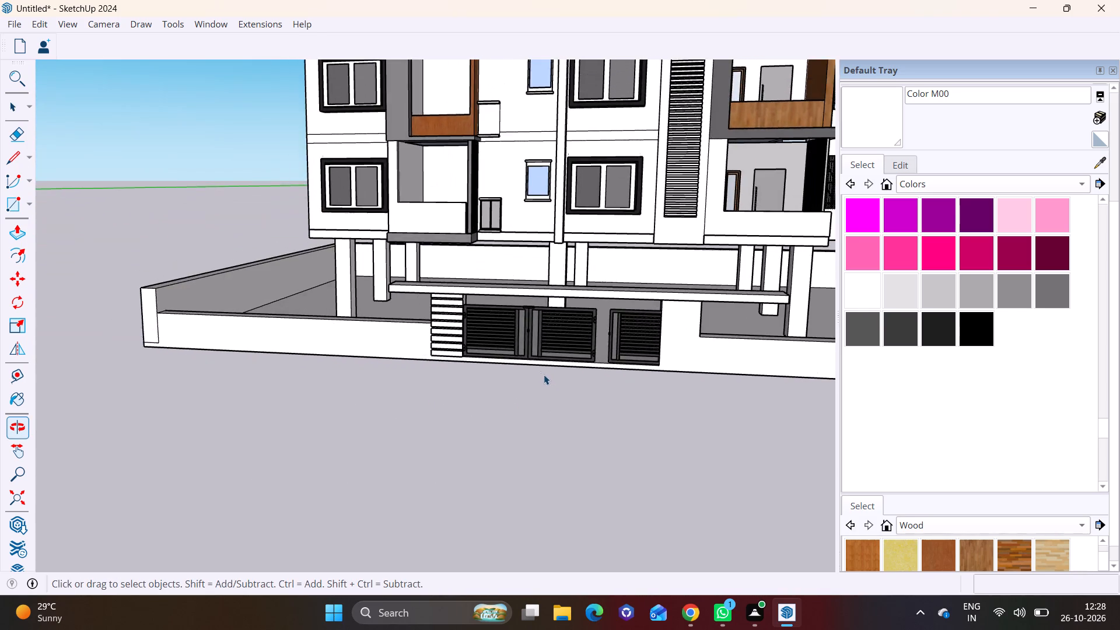
{"action": "scroll", "coordinate": [540, 372], "scroll_direction": "up", "scroll_amount": 9}
{"action": "middle_click_drag", "start_coordinate": [509, 365], "coordinate": [437, 433], "text": "shift"}
{"action": "middle_click_drag", "start_coordinate": [378, 355], "coordinate": [369, 325]}
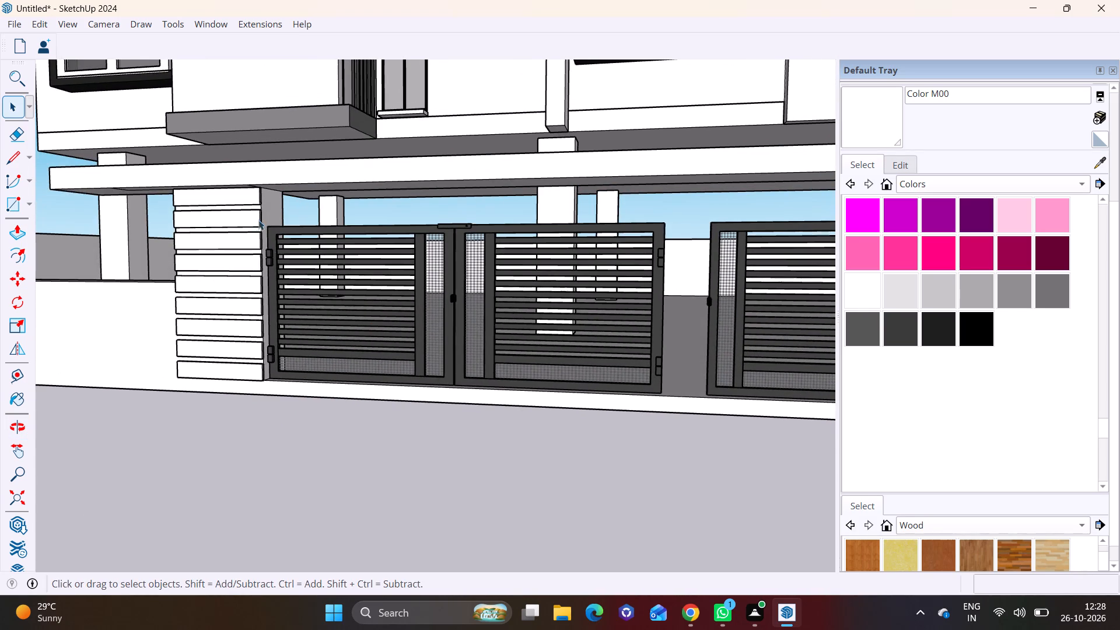
{"action": "left_click", "coordinate": [254, 197]}
{"action": "left_click", "coordinate": [247, 218], "text": "ctrl"}
{"action": "left_click", "coordinate": [247, 243], "text": "ctrl"}
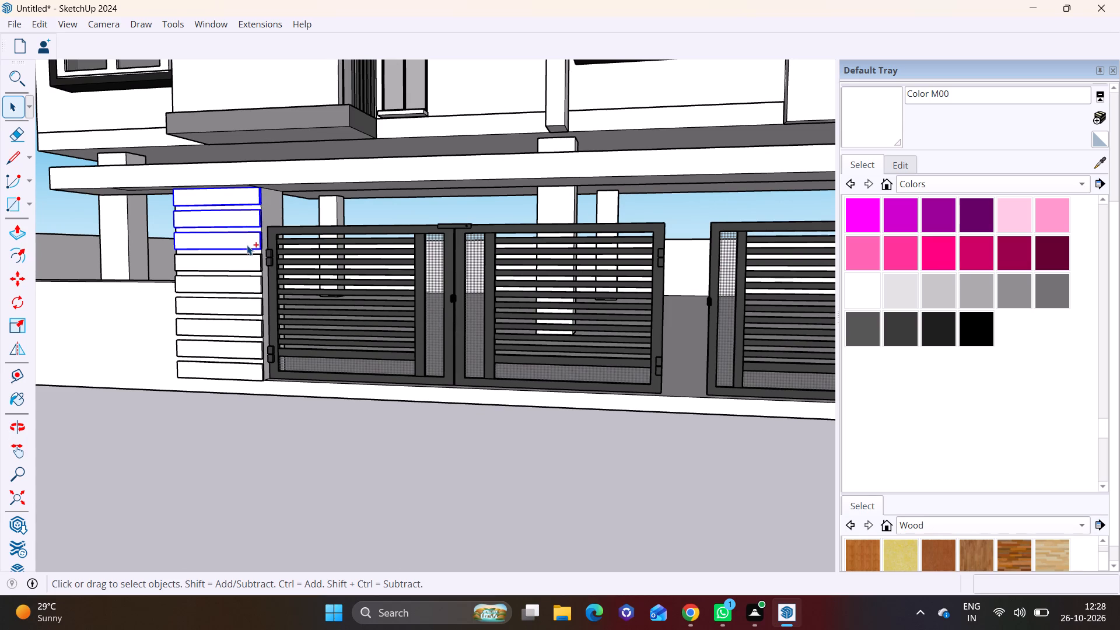
{"action": "left_click", "coordinate": [247, 260], "text": "ctrl"}
{"action": "left_click", "coordinate": [244, 281], "text": "ctrl"}
{"action": "left_click", "coordinate": [244, 296], "text": "ctrl"}
{"action": "left_click", "coordinate": [243, 332], "text": "ctrl"}
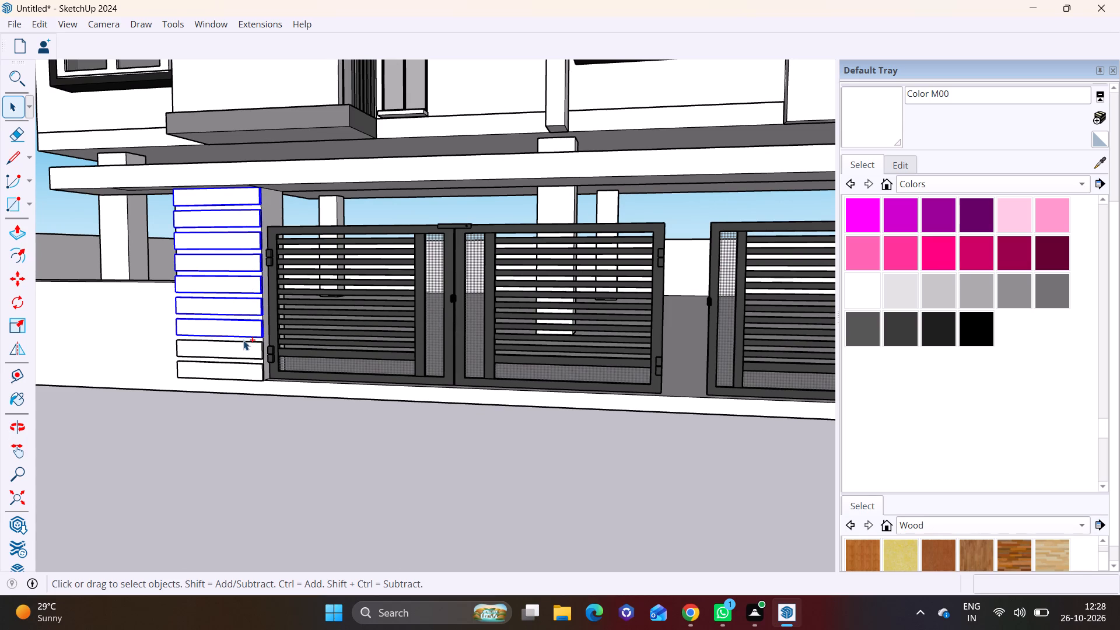
{"action": "left_click", "coordinate": [243, 346], "text": "ctrl"}
{"action": "left_click", "coordinate": [243, 374], "text": "ctrl"}
{"action": "scroll", "coordinate": [256, 362], "scroll_direction": "up", "scroll_amount": 3}
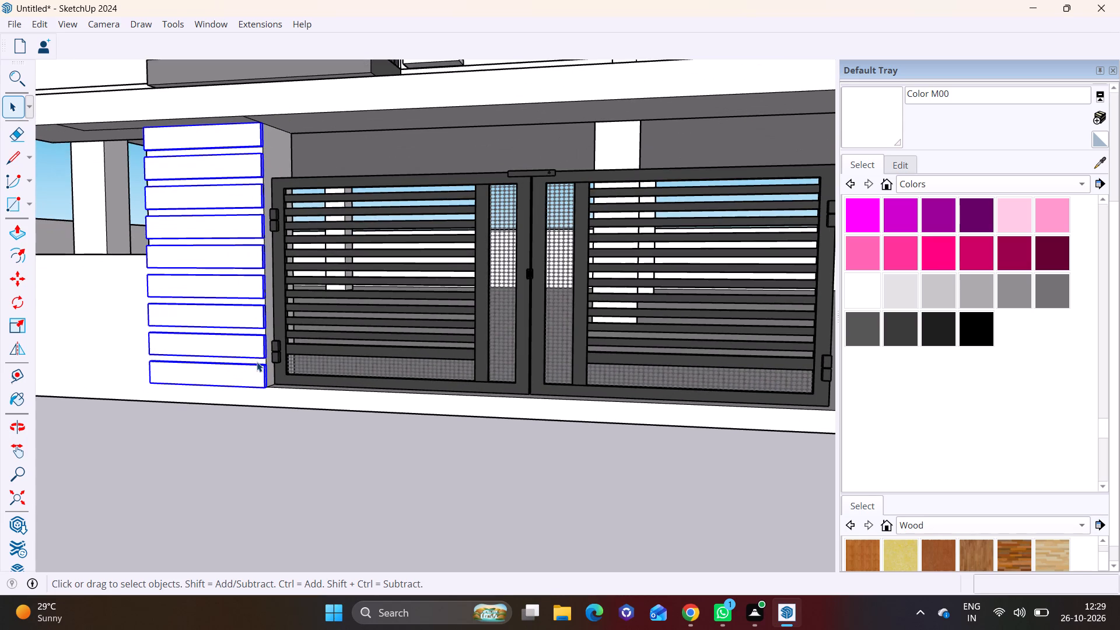
{"action": "key", "text": "m"}
{"action": "left_click", "coordinate": [264, 129]}
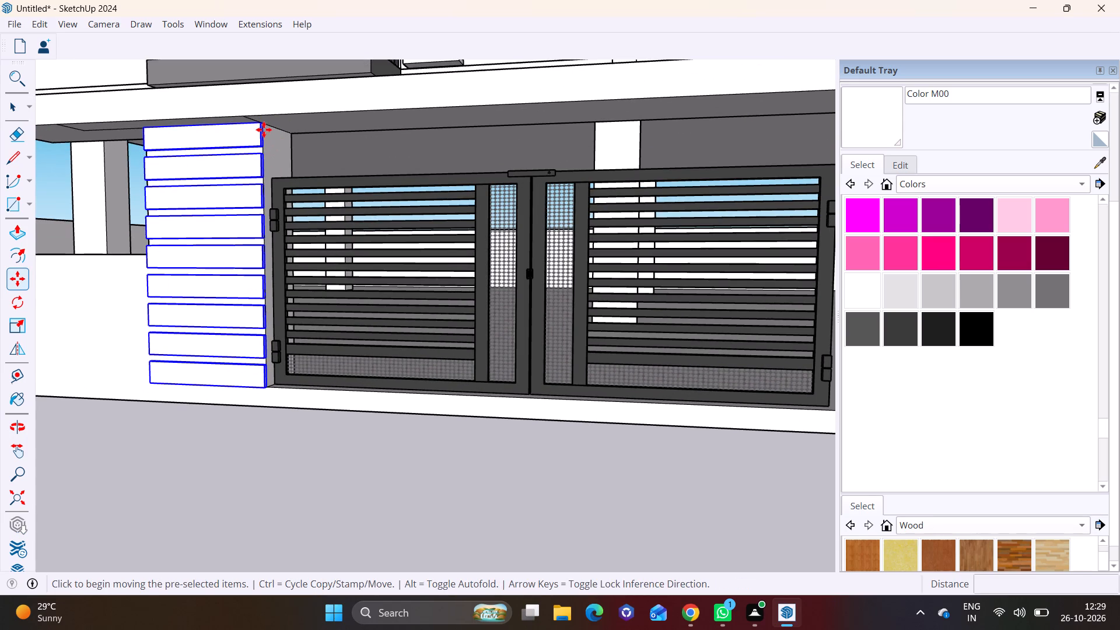
{"action": "scroll", "coordinate": [409, 161], "scroll_direction": "down", "scroll_amount": 2}
{"action": "middle_click_drag", "start_coordinate": [626, 184], "coordinate": [222, 272], "text": "shift"}
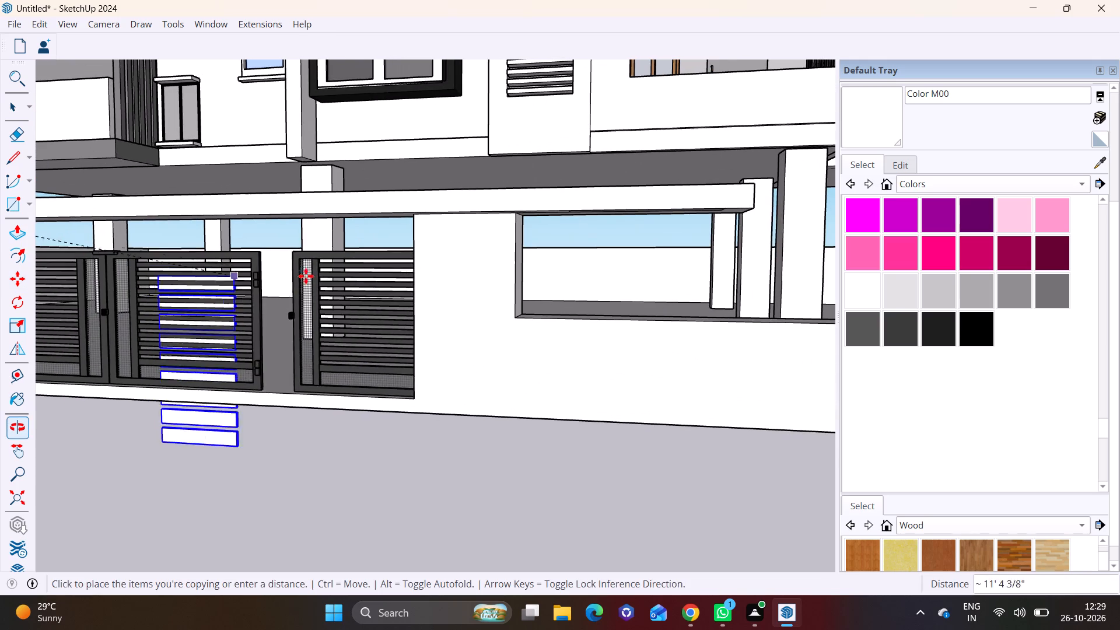
{"action": "scroll", "coordinate": [503, 232], "scroll_direction": "up", "scroll_amount": 2}
{"action": "middle_click_drag", "start_coordinate": [500, 246], "coordinate": [387, 266]}
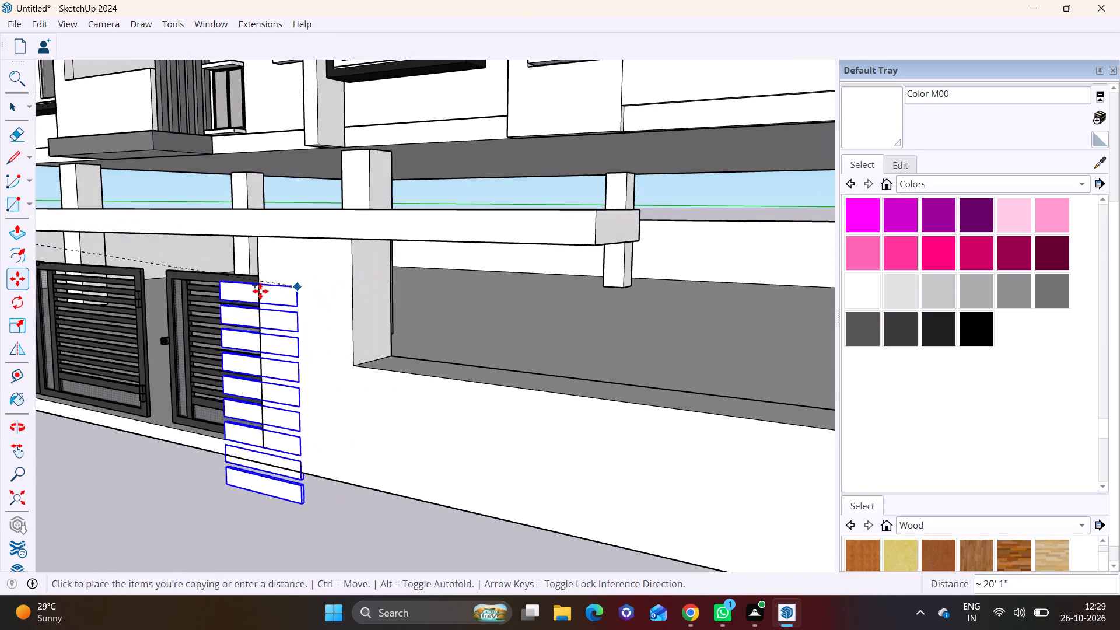
{"action": "scroll", "coordinate": [345, 243], "scroll_direction": "up", "scroll_amount": 5}
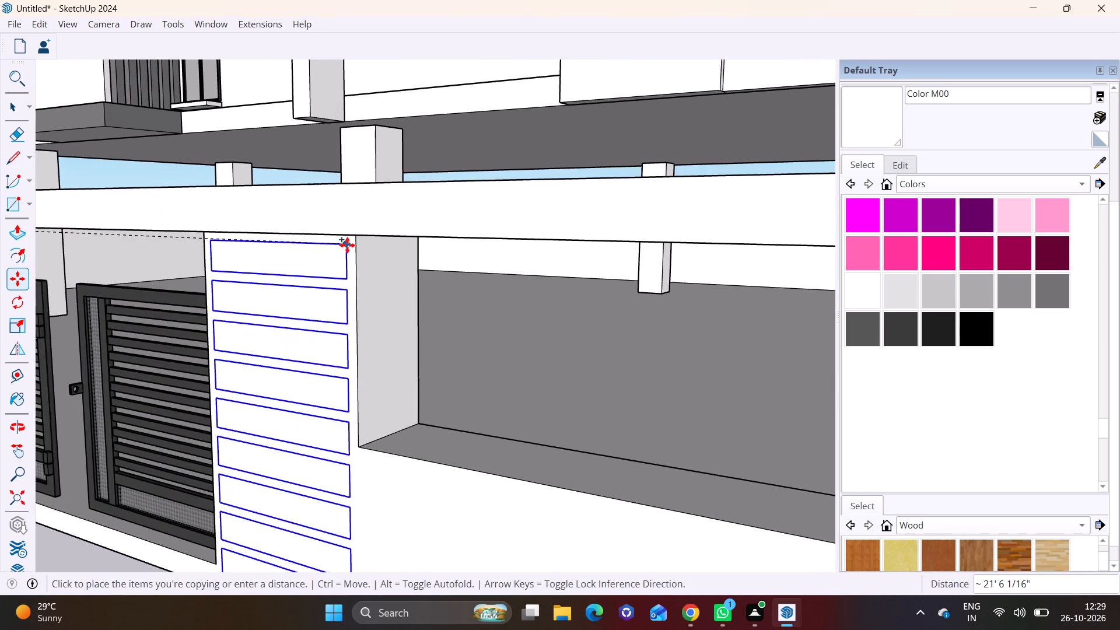
{"action": "scroll", "coordinate": [347, 245], "scroll_direction": "up", "scroll_amount": 3}
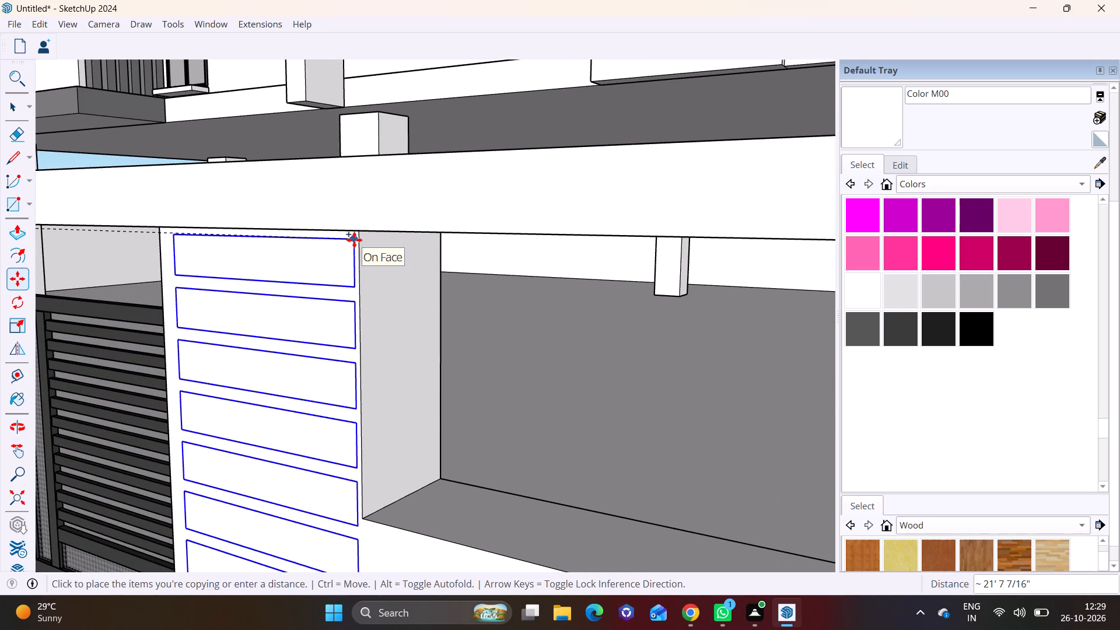
{"action": "left_click", "coordinate": [345, 250]}
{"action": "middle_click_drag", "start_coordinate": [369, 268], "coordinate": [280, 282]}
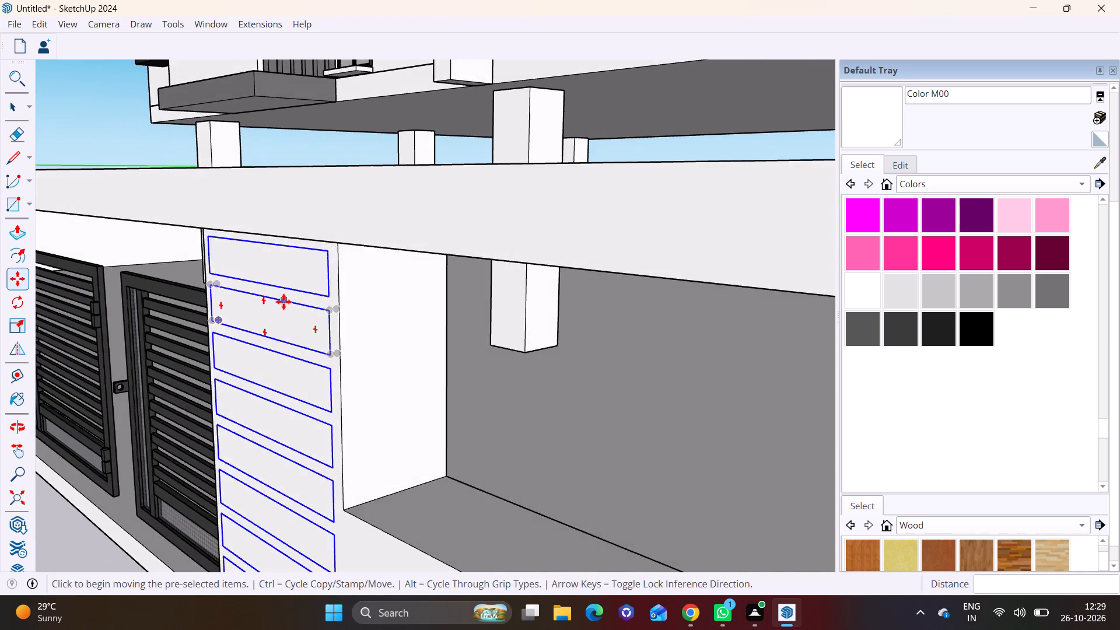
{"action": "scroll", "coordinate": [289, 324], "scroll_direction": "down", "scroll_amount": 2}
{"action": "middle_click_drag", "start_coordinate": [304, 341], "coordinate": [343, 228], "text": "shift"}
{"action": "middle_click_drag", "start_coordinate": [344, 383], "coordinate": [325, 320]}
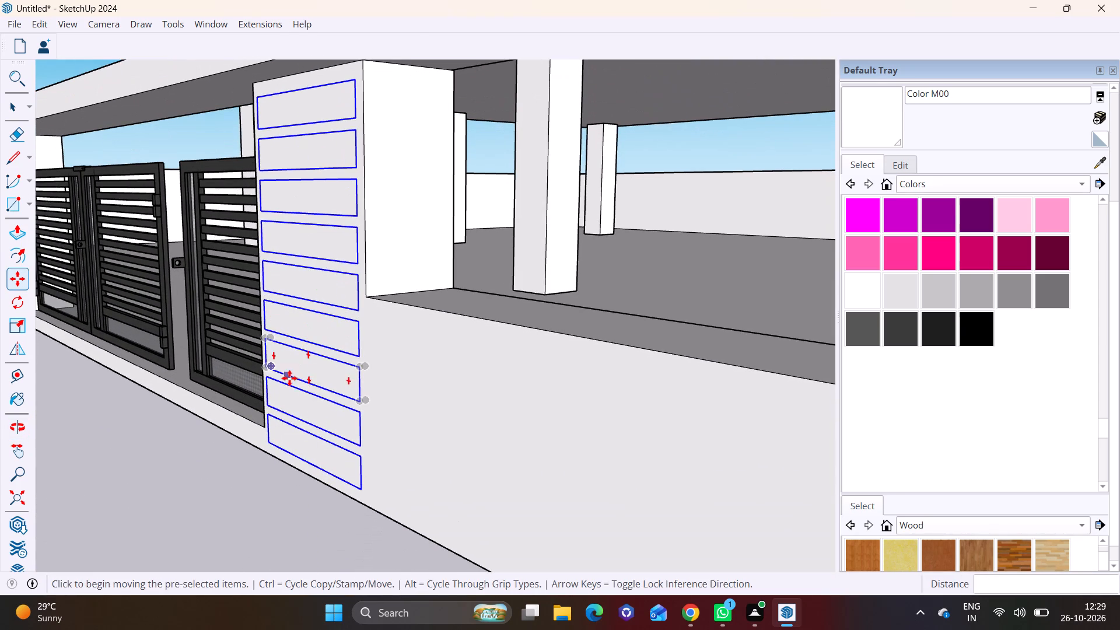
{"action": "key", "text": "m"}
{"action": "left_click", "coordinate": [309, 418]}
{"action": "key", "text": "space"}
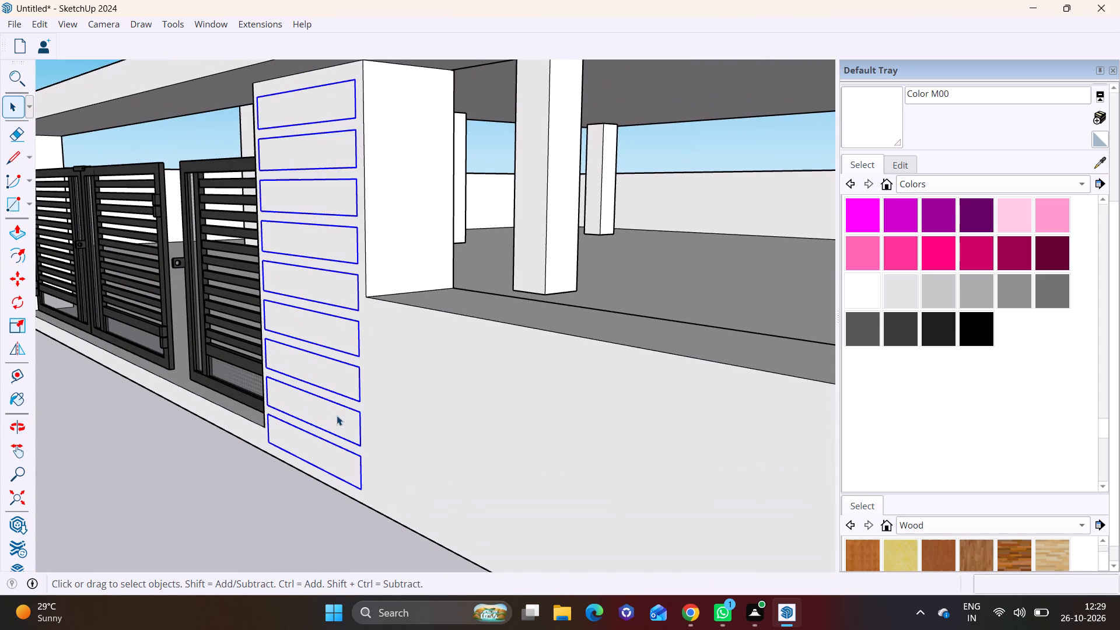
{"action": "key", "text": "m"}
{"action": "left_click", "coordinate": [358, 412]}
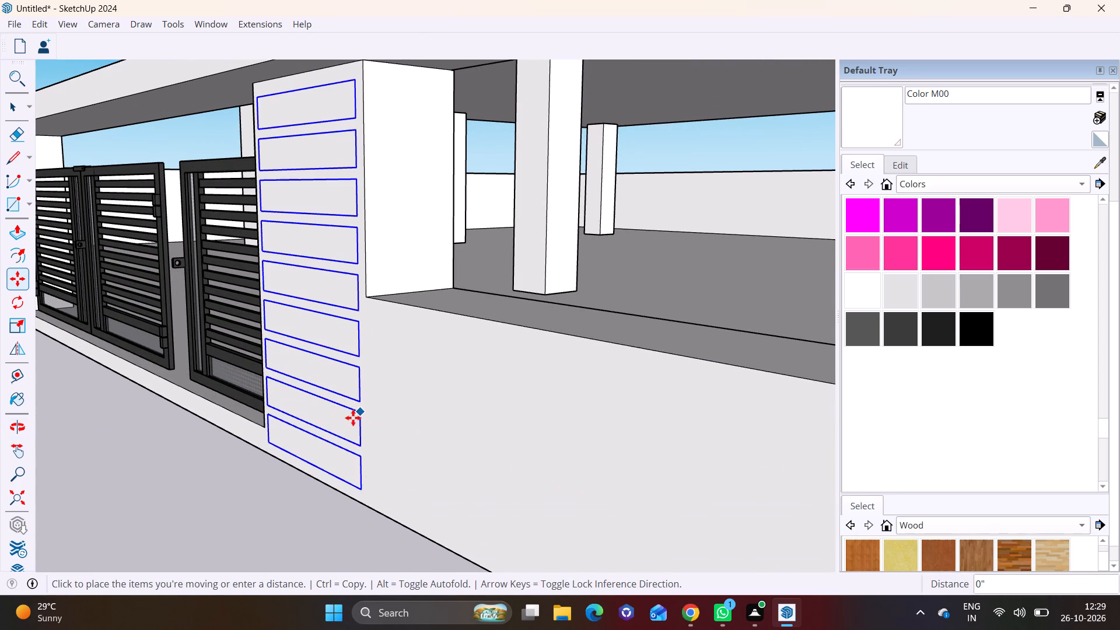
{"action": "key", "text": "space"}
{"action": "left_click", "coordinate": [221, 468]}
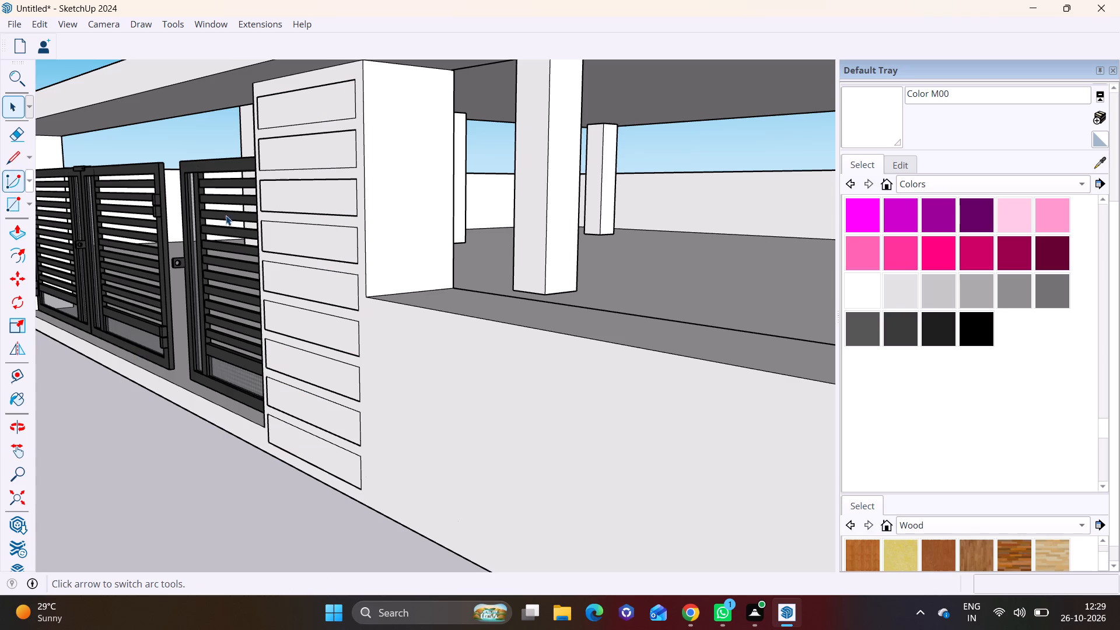
Move the nine copied bands on the right gate pillar outward so they project from its front face.
{"action": "left_click", "coordinate": [327, 113]}
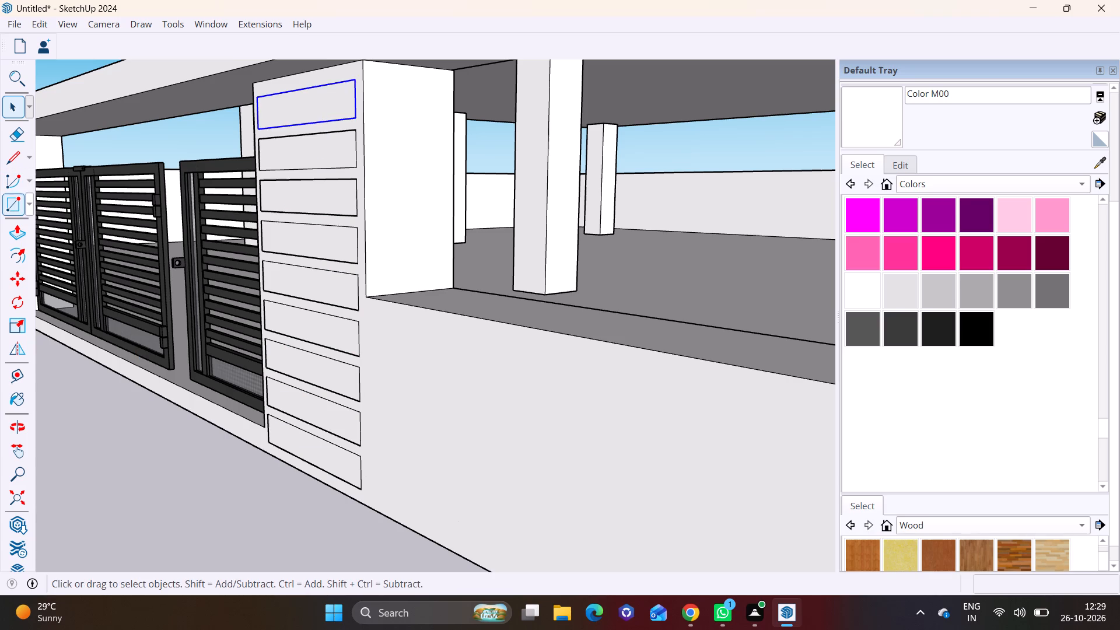
{"action": "left_click", "coordinate": [299, 152], "text": "ctrl"}
{"action": "left_click", "coordinate": [317, 198], "text": "ctrl"}
{"action": "left_click", "coordinate": [317, 234], "text": "ctrl"}
{"action": "left_click", "coordinate": [323, 286], "text": "ctrl"}
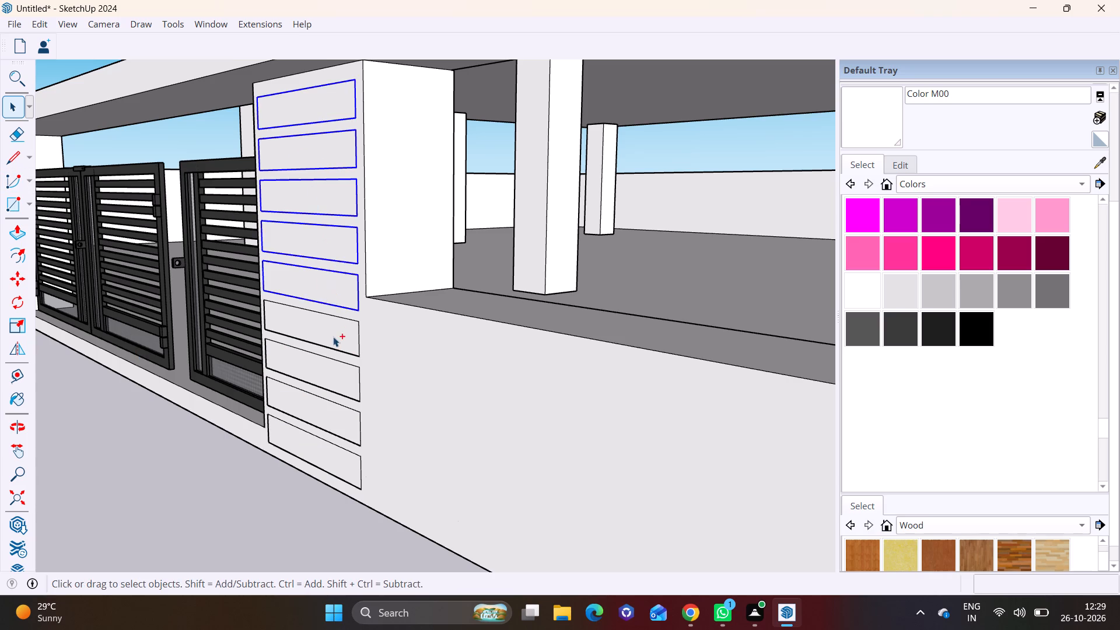
{"action": "left_click", "coordinate": [333, 337], "text": "ctrl"}
{"action": "left_click", "coordinate": [340, 380], "text": "ctrl"}
{"action": "left_click", "coordinate": [356, 435], "text": "ctrl"}
{"action": "left_click", "coordinate": [341, 465], "text": "ctrl"}
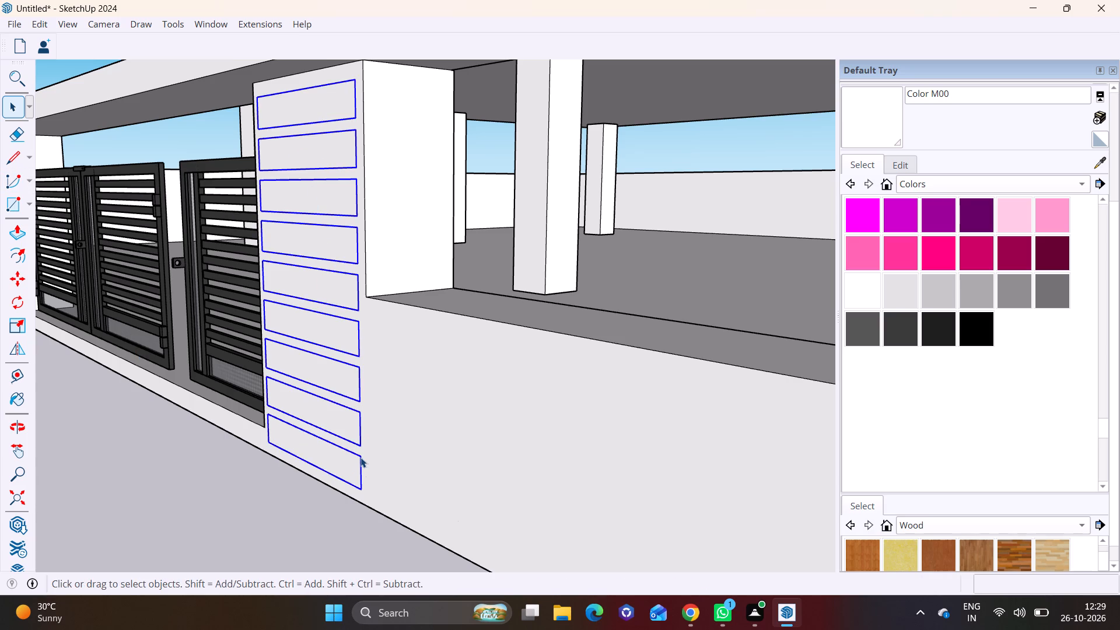
{"action": "key", "text": "m"}
{"action": "left_click", "coordinate": [358, 461]}
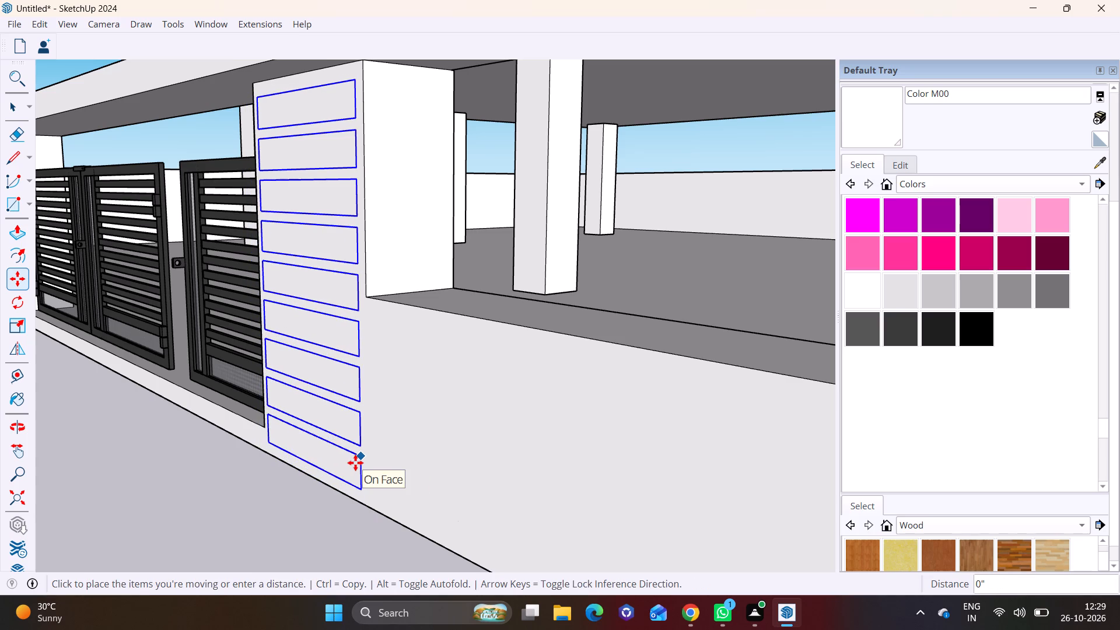
{"action": "left_click", "coordinate": [354, 465]}
{"action": "key", "text": "space"}
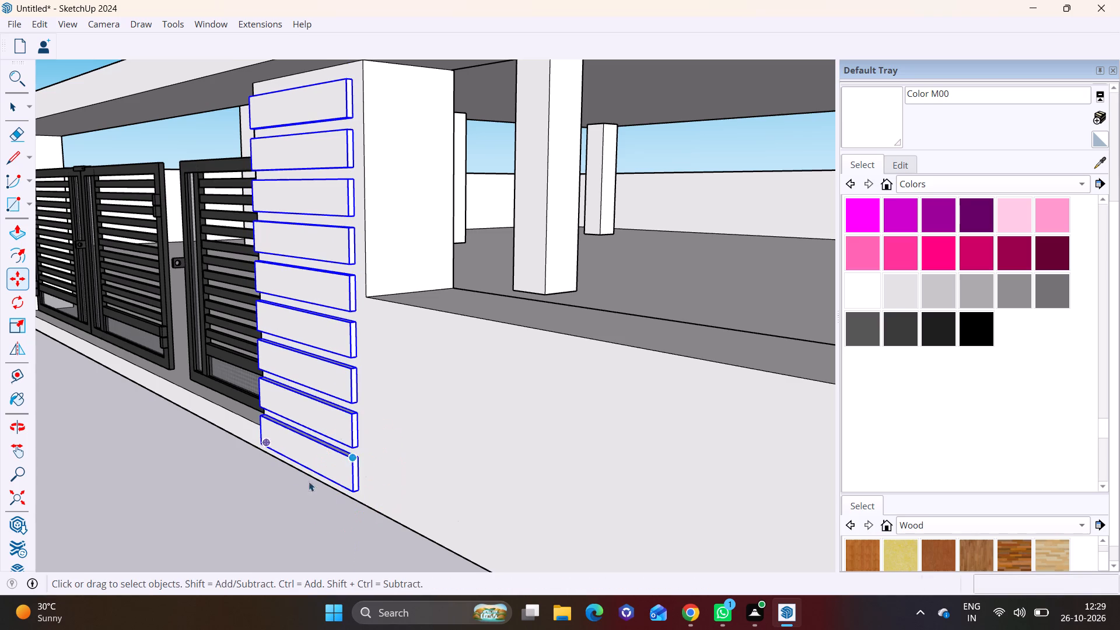
{"action": "left_click", "coordinate": [262, 492]}
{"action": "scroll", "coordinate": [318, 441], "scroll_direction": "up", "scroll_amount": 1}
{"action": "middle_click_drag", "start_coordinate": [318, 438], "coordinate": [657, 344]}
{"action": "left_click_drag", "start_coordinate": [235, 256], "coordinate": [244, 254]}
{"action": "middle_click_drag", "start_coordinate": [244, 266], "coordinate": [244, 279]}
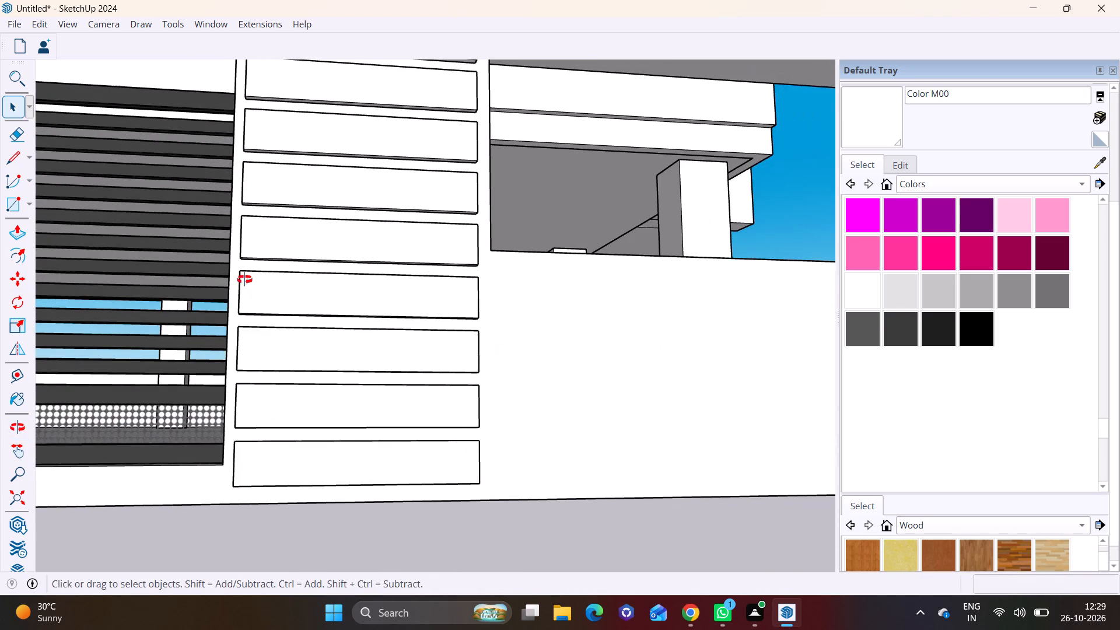
Select all nine bands on the right gate pillar and move them about 2 13/16" to align with the pillar's gate-side front edge.
{"action": "middle_click_drag", "start_coordinate": [244, 279], "coordinate": [492, 330]}
{"action": "middle_click_drag", "start_coordinate": [363, 322], "coordinate": [424, 485], "text": "shift"}
{"action": "scroll", "coordinate": [382, 216], "scroll_direction": "up", "scroll_amount": 5}
{"action": "middle_click_drag", "start_coordinate": [407, 178], "coordinate": [443, 294], "text": "shift"}
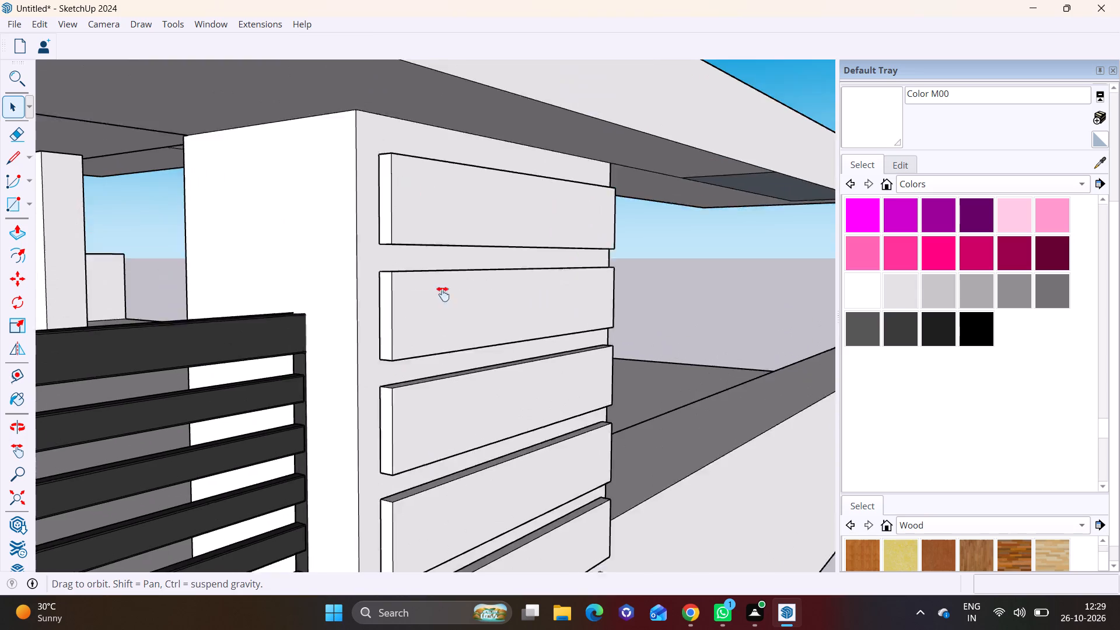
{"action": "middle_click_drag", "start_coordinate": [443, 294], "coordinate": [443, 331], "text": "shift"}
{"action": "left_click", "coordinate": [415, 286]}
{"action": "left_click", "coordinate": [418, 351], "text": "ctrl"}
{"action": "left_click", "coordinate": [455, 482], "text": "ctrl"}
{"action": "middle_click_drag", "start_coordinate": [473, 471], "coordinate": [431, 299], "text": "ctrl"}
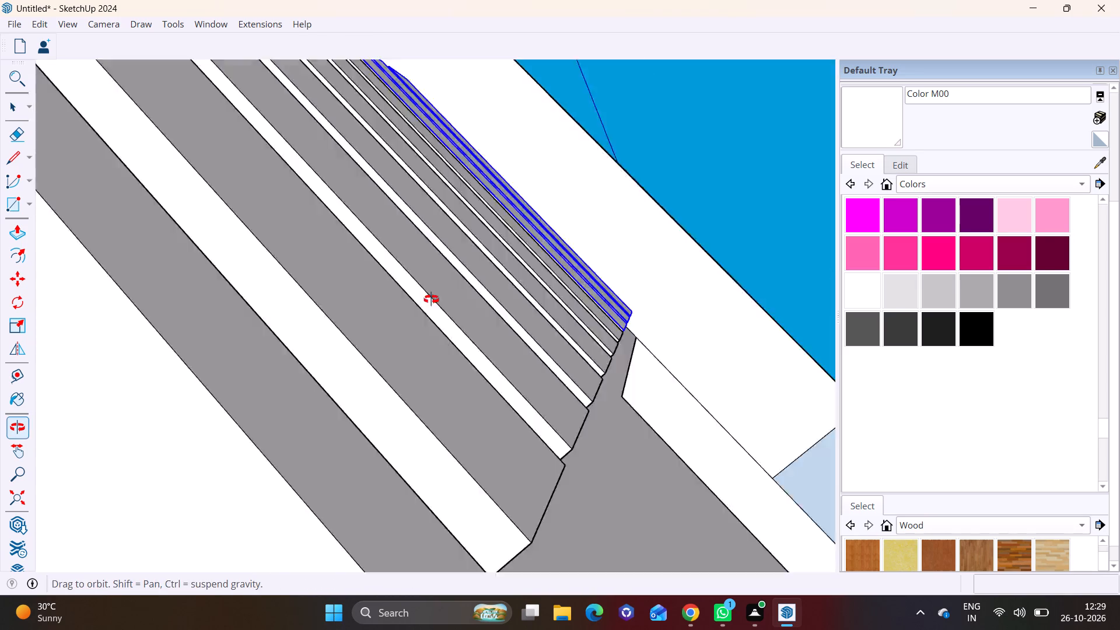
{"action": "middle_click_drag", "start_coordinate": [431, 299], "coordinate": [430, 290], "text": "ctrl"}
{"action": "scroll", "coordinate": [386, 304], "scroll_direction": "down", "scroll_amount": 20}
{"action": "scroll", "coordinate": [386, 304], "scroll_direction": "down", "scroll_amount": 6}
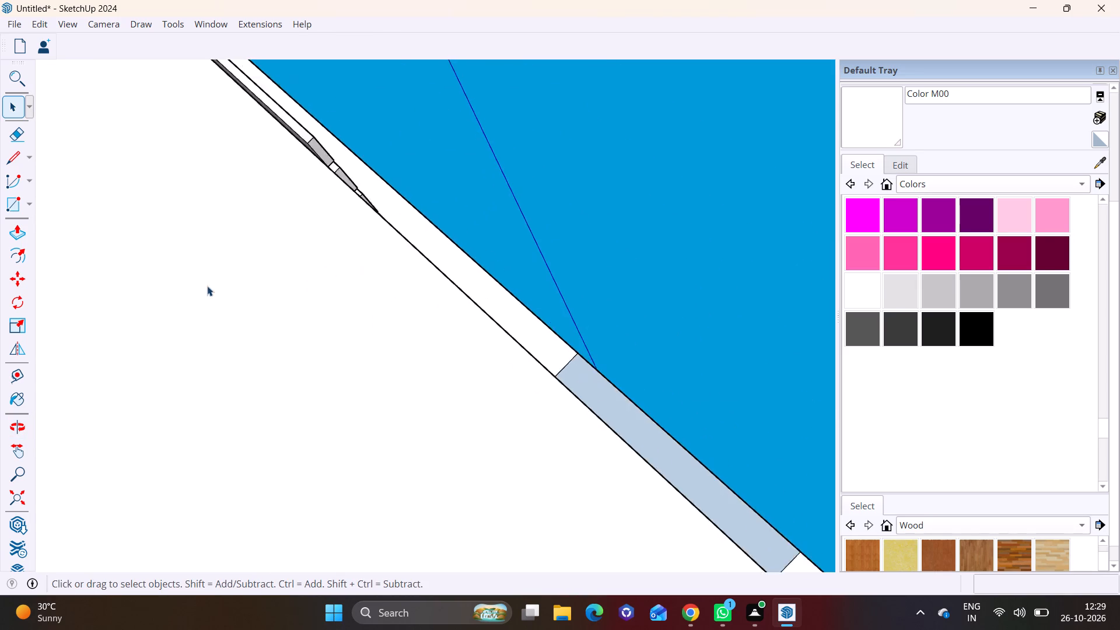
{"action": "scroll", "coordinate": [207, 286], "scroll_direction": "down", "scroll_amount": 2}
{"action": "middle_click_drag", "start_coordinate": [272, 261], "coordinate": [152, 496]}
{"action": "middle_click_drag", "start_coordinate": [249, 251], "coordinate": [210, 331]}
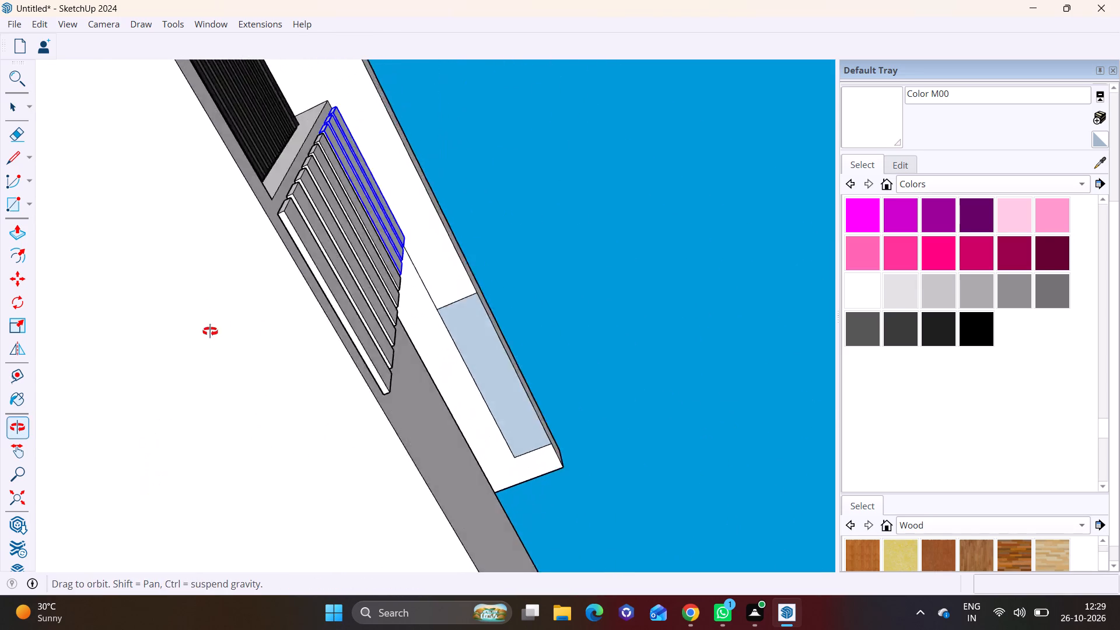
{"action": "middle_click_drag", "start_coordinate": [210, 331], "coordinate": [208, 419]}
{"action": "middle_click_drag", "start_coordinate": [260, 189], "coordinate": [198, 344]}
{"action": "scroll", "coordinate": [198, 344], "scroll_direction": "down", "scroll_amount": 1}
{"action": "middle_click_drag", "start_coordinate": [317, 305], "coordinate": [308, 214], "text": "shift"}
{"action": "left_click", "coordinate": [297, 174], "text": "shift"}
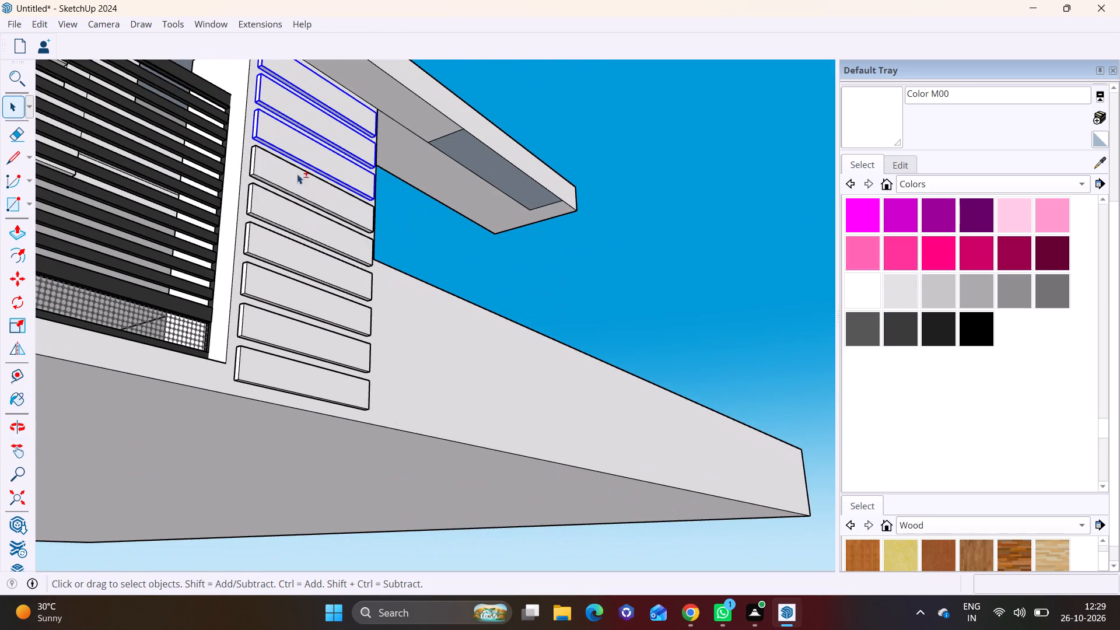
{"action": "left_click", "coordinate": [289, 222], "text": "shift"}
{"action": "left_click", "coordinate": [289, 247], "text": "shift"}
{"action": "left_click", "coordinate": [287, 279], "text": "shift"}
{"action": "left_click", "coordinate": [281, 316], "text": "shift"}
{"action": "left_click", "coordinate": [281, 370], "text": "shift"}
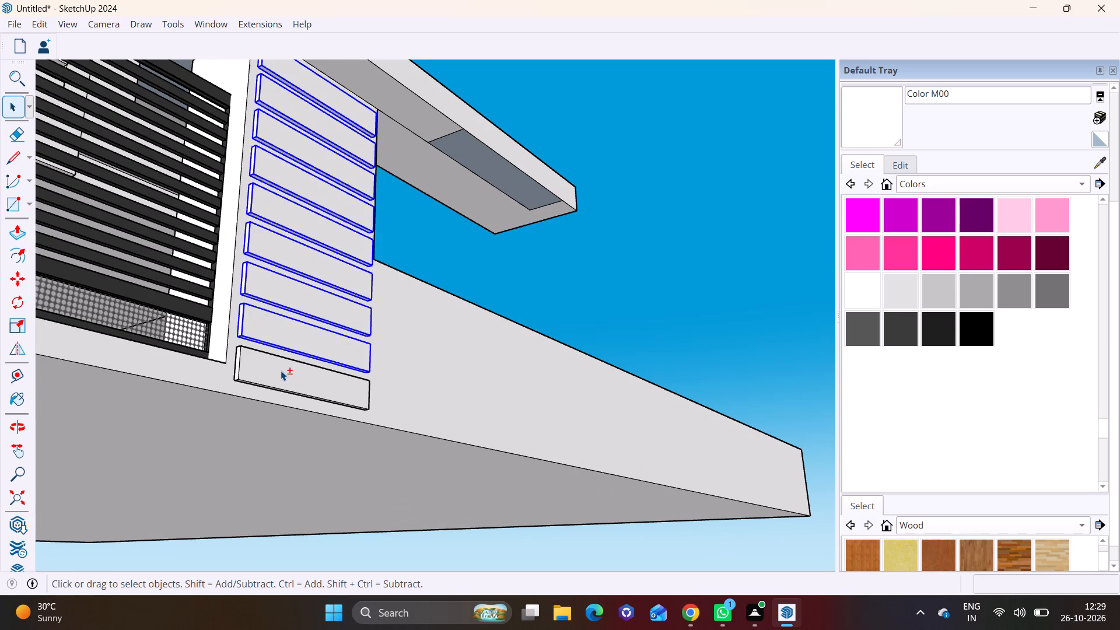
{"action": "middle_click_drag", "start_coordinate": [267, 229], "coordinate": [269, 313], "text": "shift"}
{"action": "scroll", "coordinate": [260, 127], "scroll_direction": "up", "scroll_amount": 10}
{"action": "key", "text": "m"}
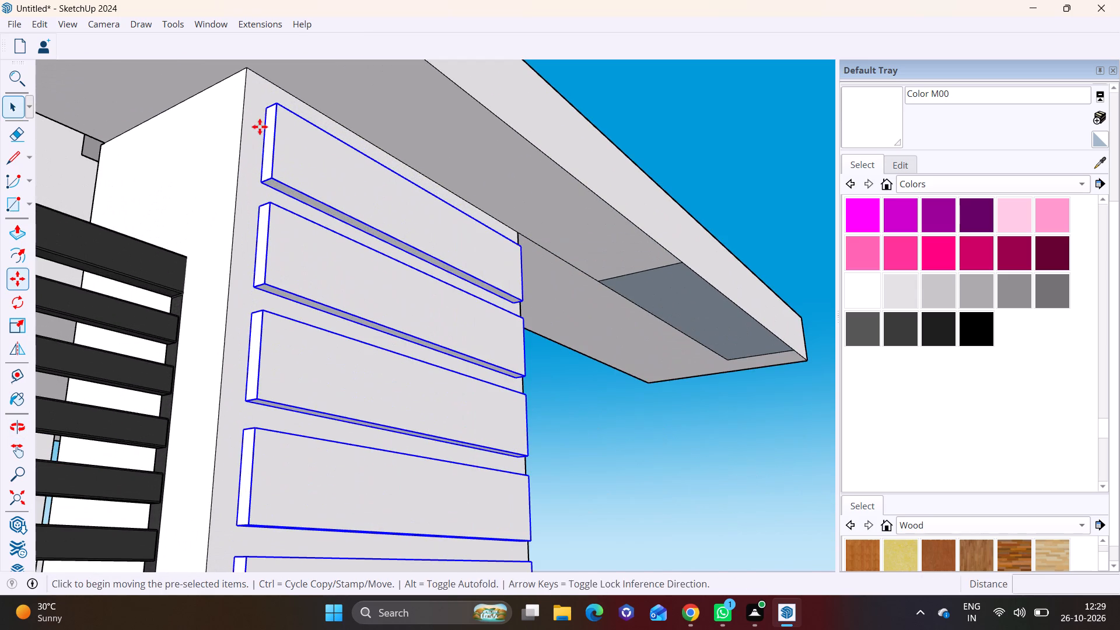
{"action": "left_click", "coordinate": [267, 104]}
{"action": "left_click", "coordinate": [249, 78]}
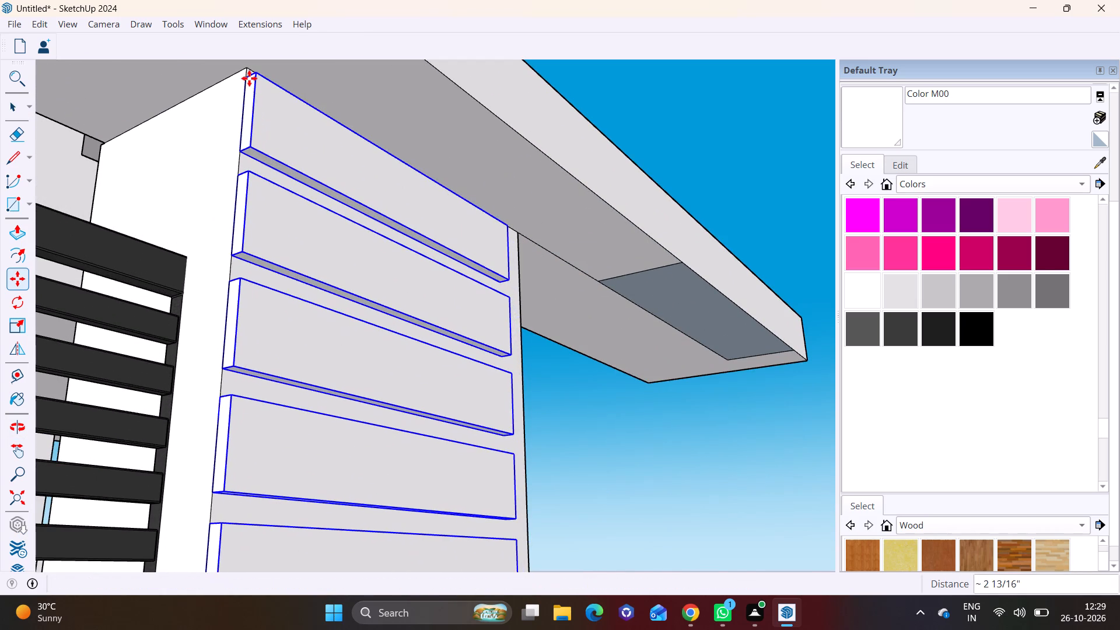
Extend the top band's end face with Push/Pull to the right gate pillar's outer edge, away from the gate.
{"action": "scroll", "coordinate": [391, 229], "scroll_direction": "down", "scroll_amount": 15}
{"action": "middle_click_drag", "start_coordinate": [391, 298], "coordinate": [106, 364]}
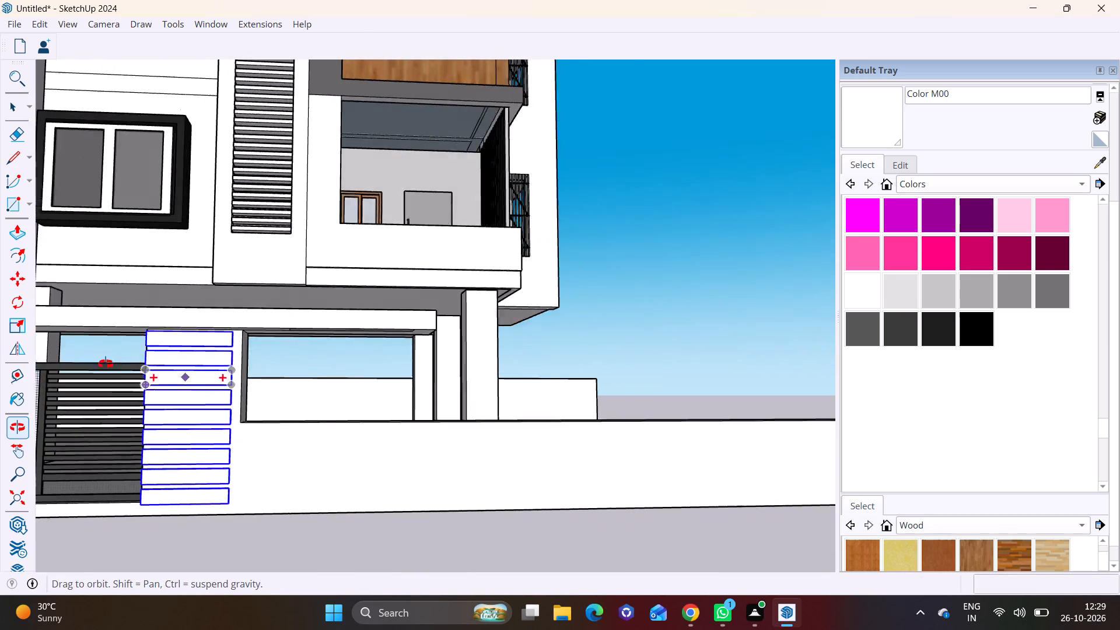
{"action": "middle_click_drag", "start_coordinate": [106, 364], "coordinate": [103, 363]}
{"action": "scroll", "coordinate": [205, 332], "scroll_direction": "up", "scroll_amount": 6}
{"action": "middle_click_drag", "start_coordinate": [197, 372], "coordinate": [26, 383]}
{"action": "middle_click_drag", "start_coordinate": [91, 374], "coordinate": [124, 283], "text": "shift"}
{"action": "key", "text": "space"}
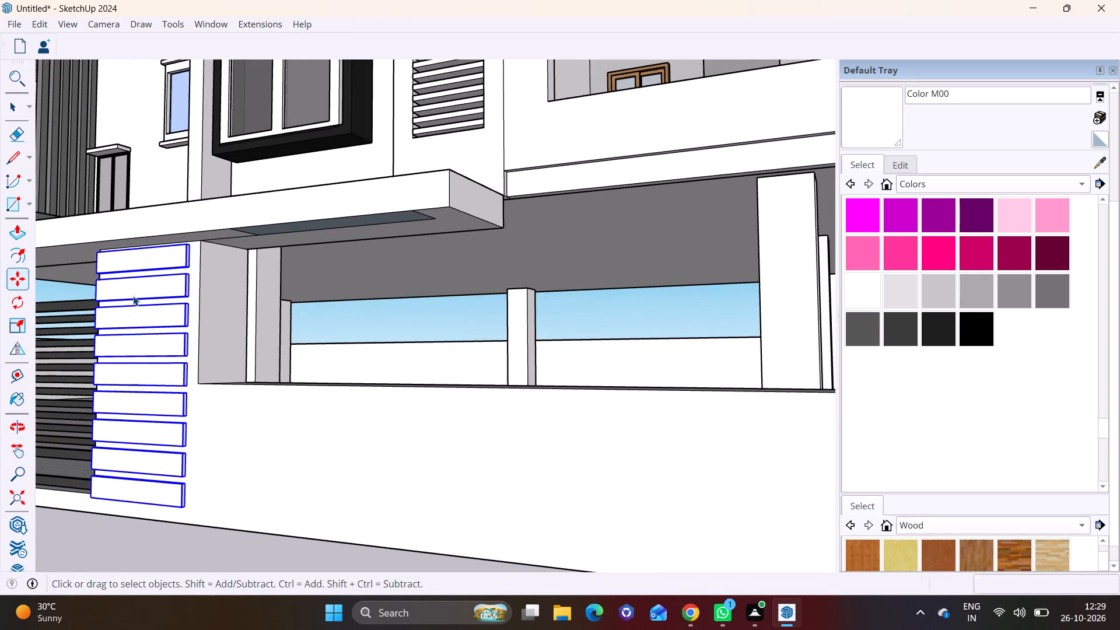
{"action": "left_click", "coordinate": [206, 294]}
{"action": "scroll", "coordinate": [157, 243], "scroll_direction": "up", "scroll_amount": 10}
{"action": "middle_click_drag", "start_coordinate": [189, 277], "coordinate": [145, 299]}
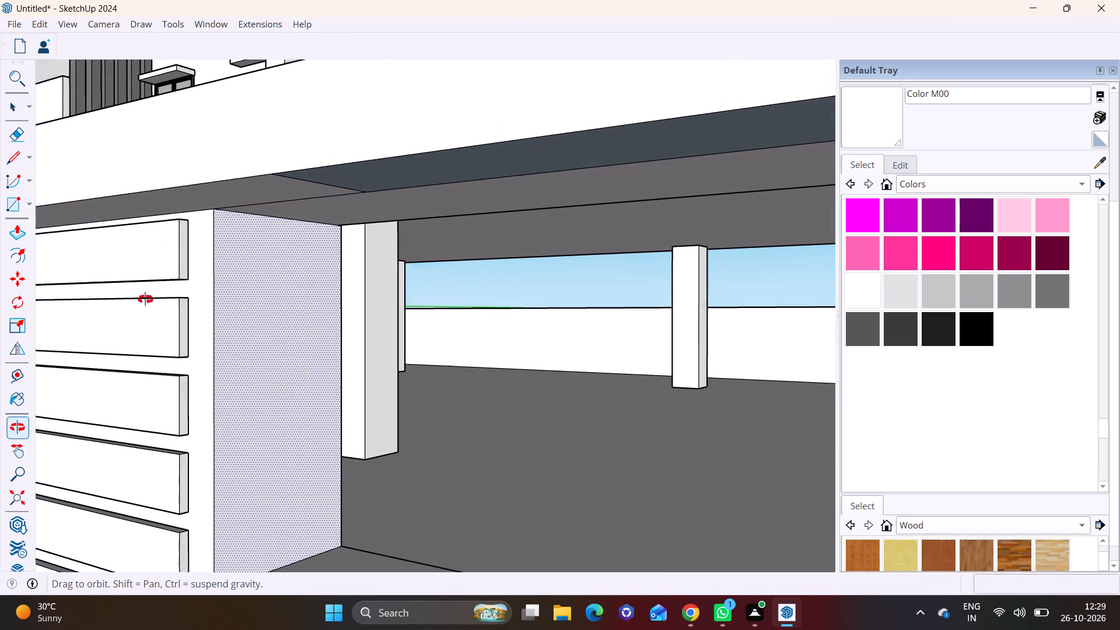
{"action": "middle_click_drag", "start_coordinate": [145, 299], "coordinate": [146, 300]}
{"action": "key", "text": "space"}
{"action": "triple_click", "coordinate": [182, 247]}
{"action": "left_click", "coordinate": [185, 248]}
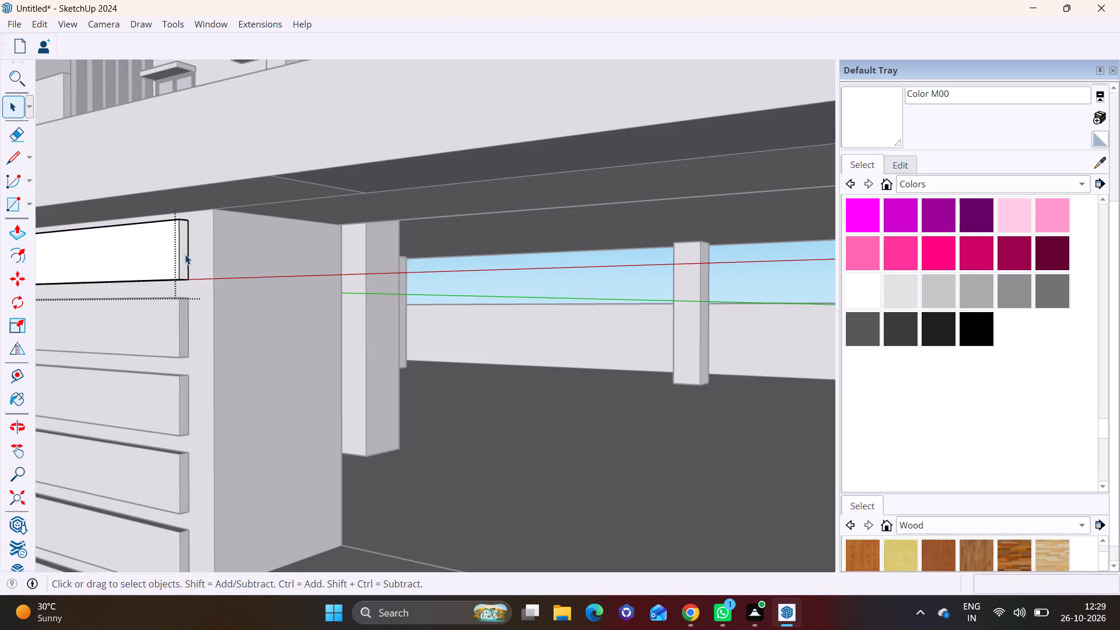
{"action": "left_click", "coordinate": [185, 254]}
{"action": "left_click", "coordinate": [16, 237]}
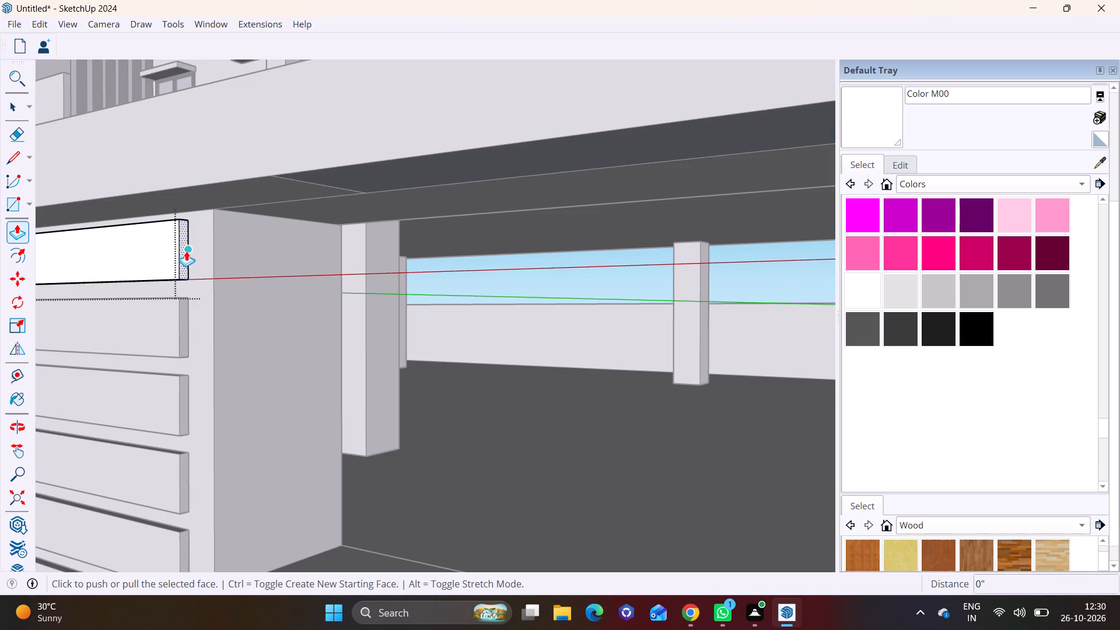
{"action": "left_click_drag", "start_coordinate": [184, 251], "coordinate": [191, 251]}
{"action": "left_click", "coordinate": [188, 249]}
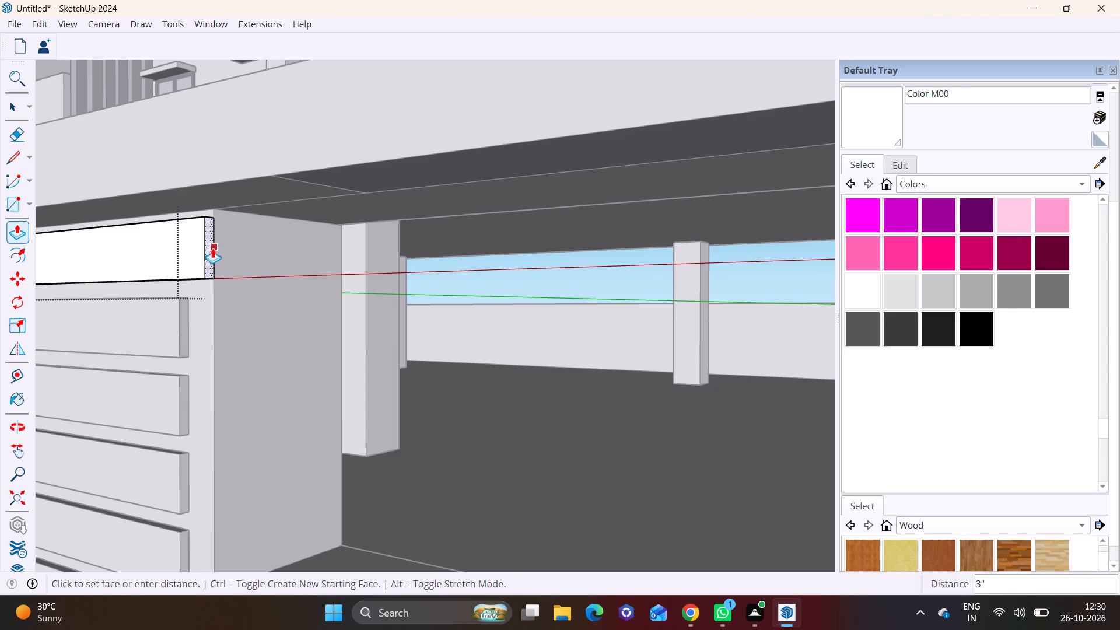
{"action": "left_click", "coordinate": [213, 248]}
Extend the second band from the top with Push/Pull to the right gate pillar's outer edge.
{"action": "middle_click_drag", "start_coordinate": [211, 307], "coordinate": [208, 194]}
{"action": "key", "text": "space"}
{"action": "left_click", "coordinate": [193, 217]}
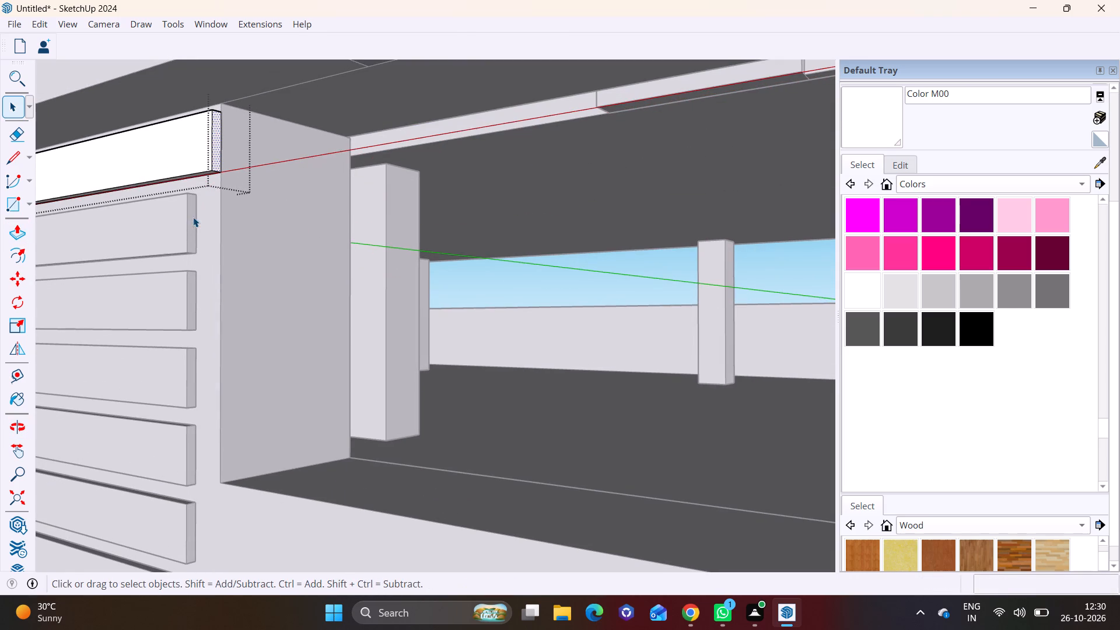
{"action": "triple_click", "coordinate": [193, 219]}
{"action": "left_click", "coordinate": [191, 222]}
{"action": "left_click", "coordinate": [194, 217]}
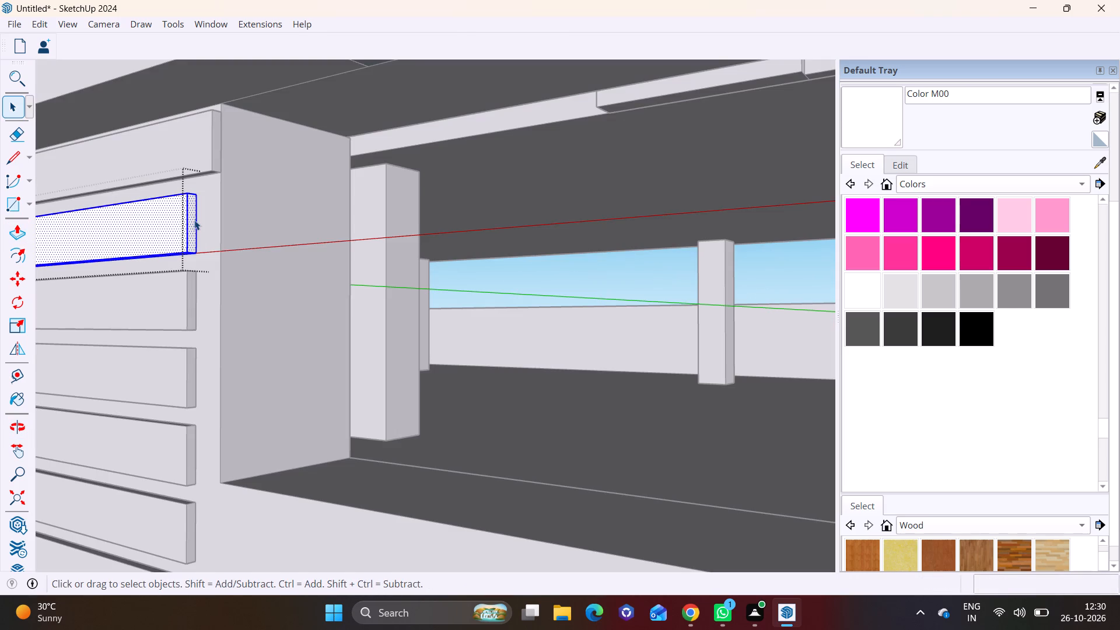
{"action": "left_click", "coordinate": [193, 217]}
{"action": "left_click", "coordinate": [11, 232]}
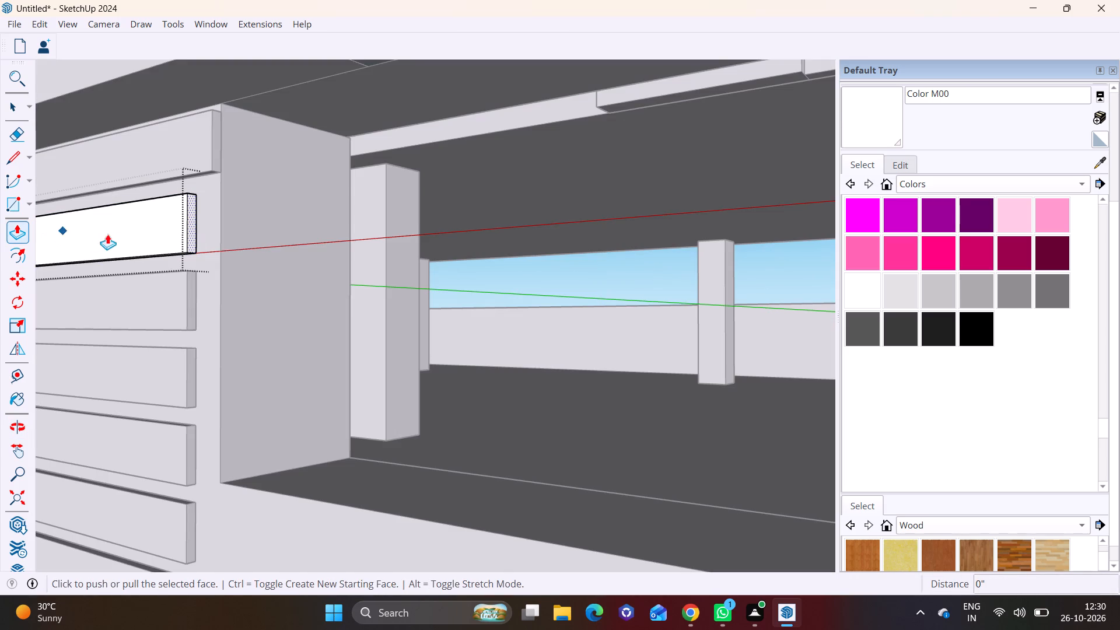
{"action": "double_click", "coordinate": [191, 219]}
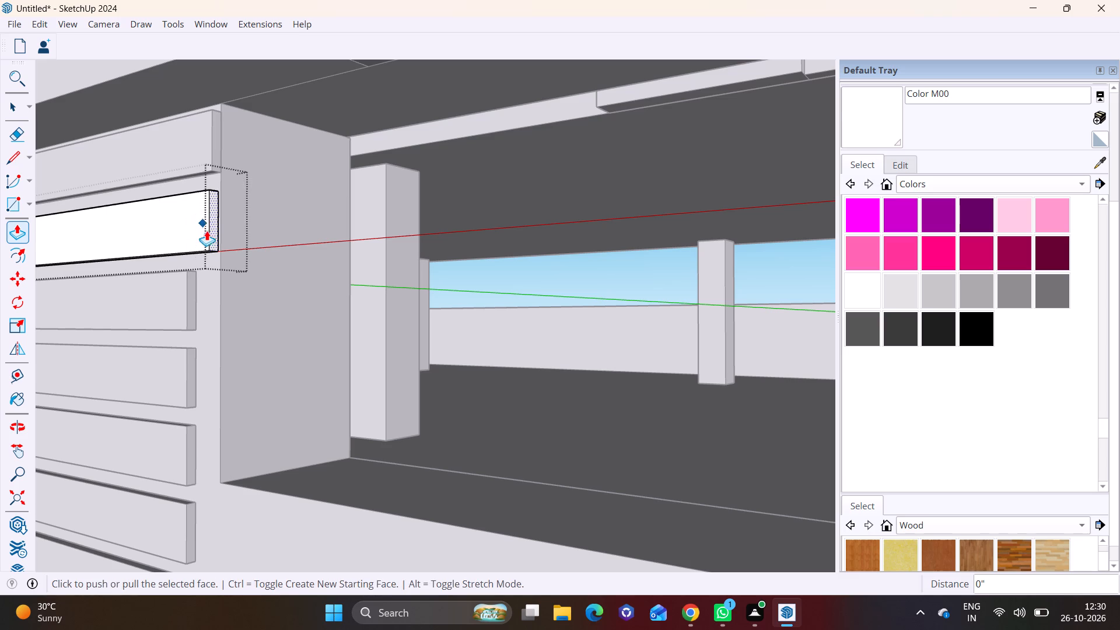
{"action": "middle_click_drag", "start_coordinate": [220, 257], "coordinate": [228, 180]}
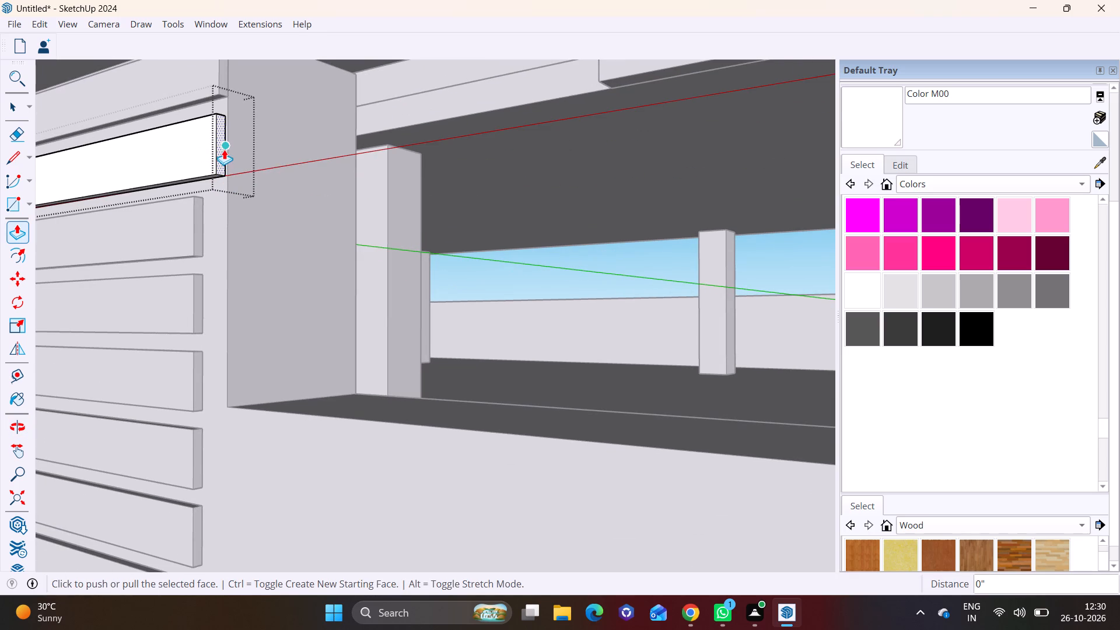
{"action": "left_click", "coordinate": [223, 149]}
{"action": "left_click", "coordinate": [228, 187]}
Extend the third band from the top about 3 13/16" with Push/Pull to the right gate pillar's outer edge.
{"action": "key", "text": "space"}
{"action": "triple_click", "coordinate": [196, 223]}
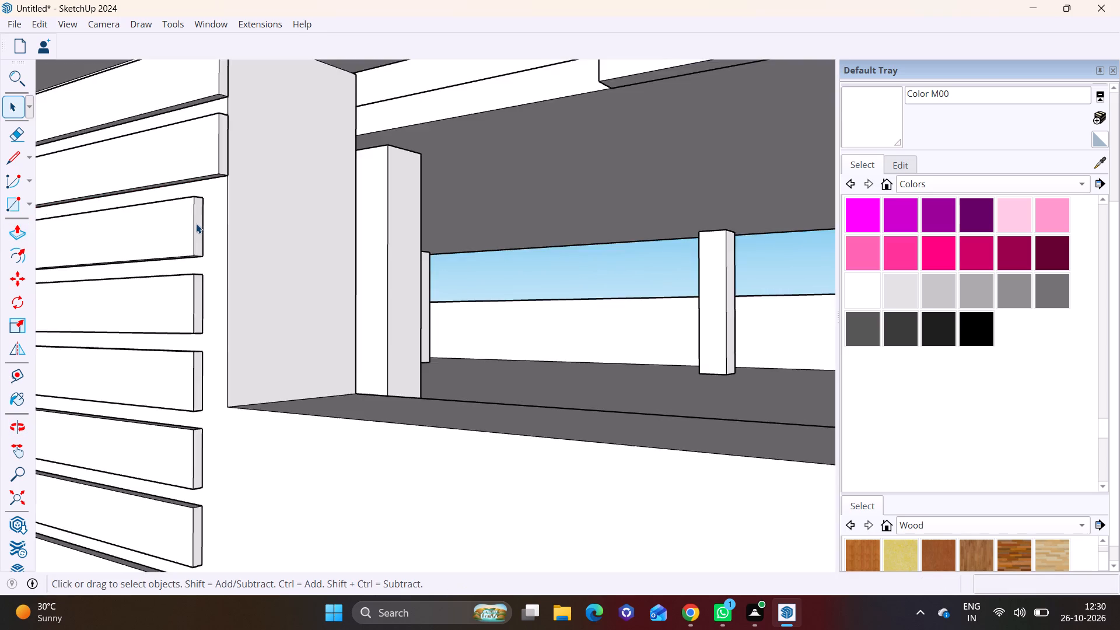
{"action": "left_click", "coordinate": [202, 220]}
{"action": "left_click", "coordinate": [197, 228]}
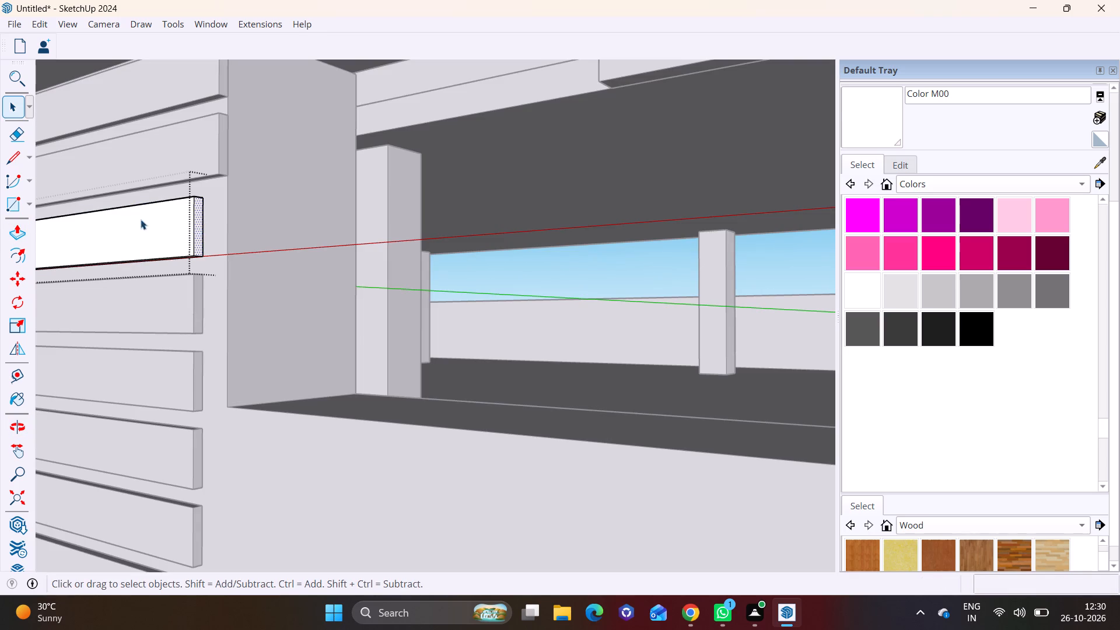
{"action": "left_click", "coordinate": [15, 232]}
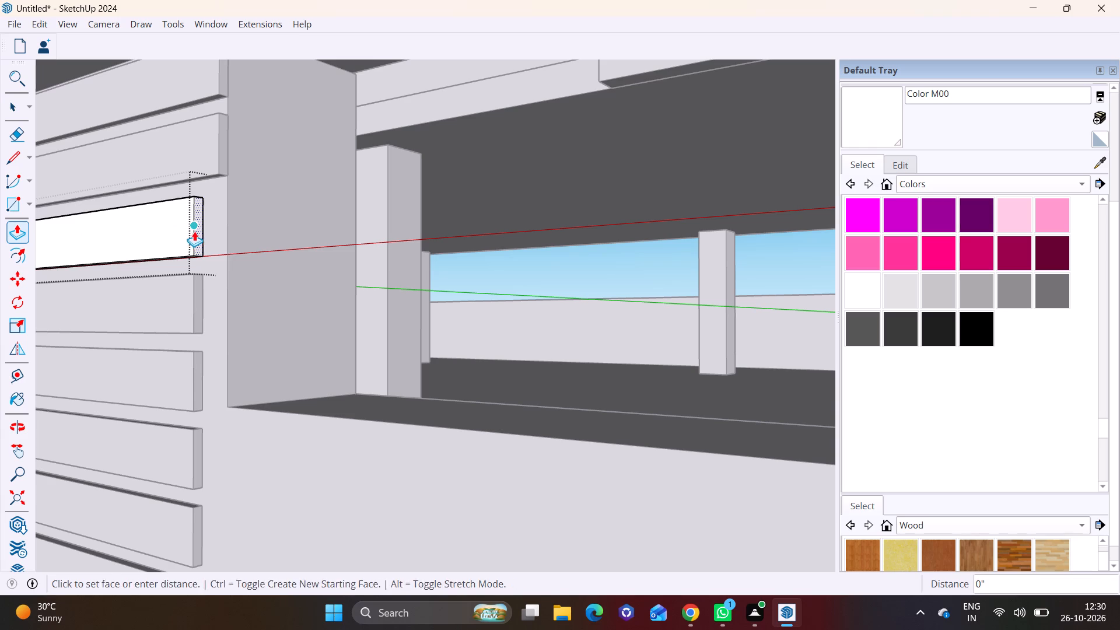
{"action": "left_click", "coordinate": [194, 231]}
{"action": "left_click", "coordinate": [202, 239]}
{"action": "left_click", "coordinate": [232, 258]}
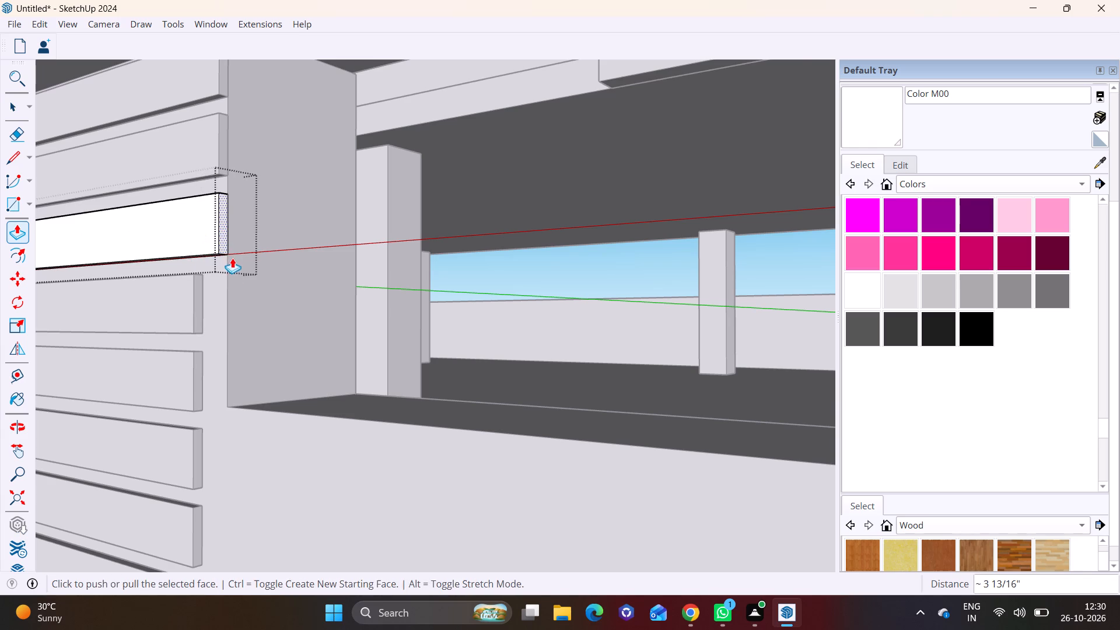
{"action": "scroll", "coordinate": [235, 266], "scroll_direction": "down", "scroll_amount": 3}
{"action": "middle_click_drag", "start_coordinate": [237, 271], "coordinate": [250, 150], "text": "shift"}
{"action": "key", "text": "space"}
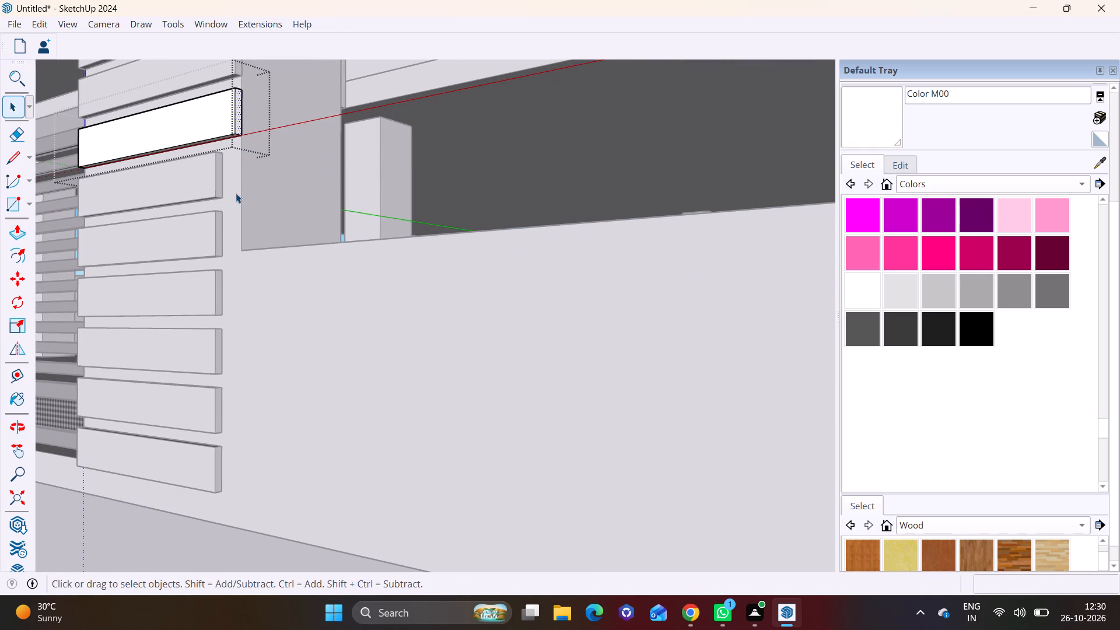
{"action": "left_click", "coordinate": [236, 193]}
Extend the fourth band from the top about 4 3/16" with Push/Pull to the right gate pillar's outer edge.
{"action": "scroll", "coordinate": [223, 181], "scroll_direction": "up", "scroll_amount": 3}
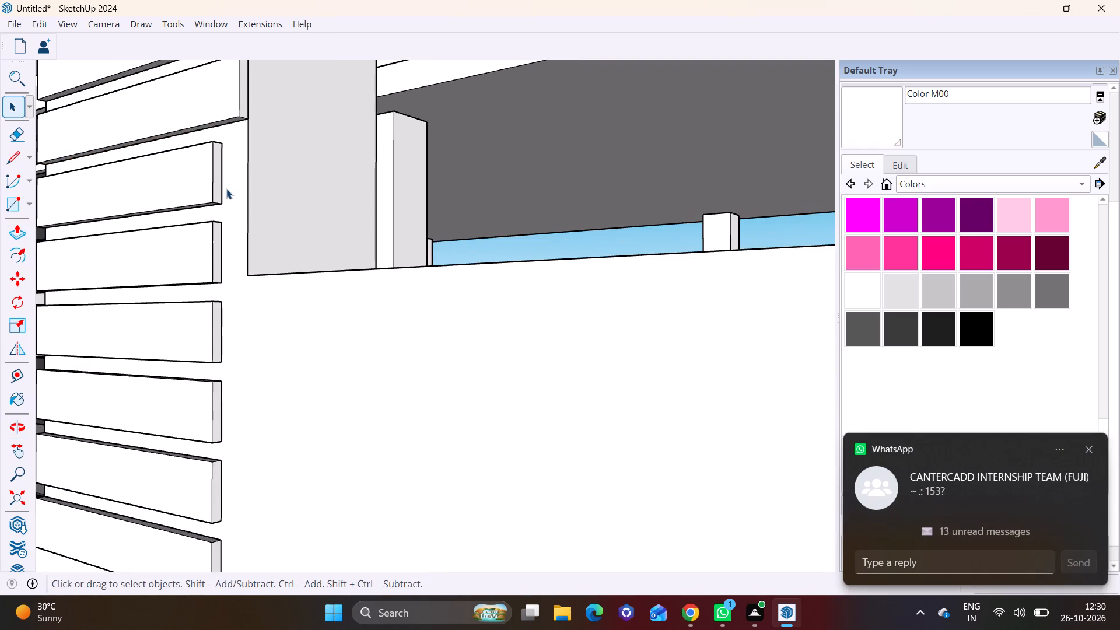
{"action": "scroll", "coordinate": [226, 189], "scroll_direction": "up", "scroll_amount": 3}
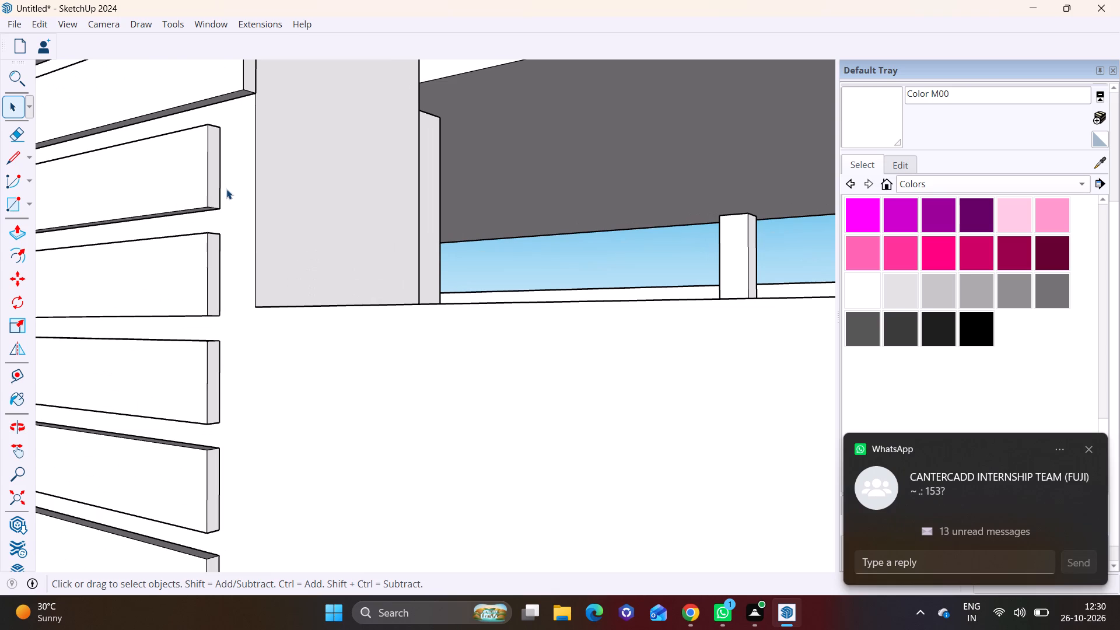
{"action": "scroll", "coordinate": [226, 189], "scroll_direction": "up", "scroll_amount": 1}
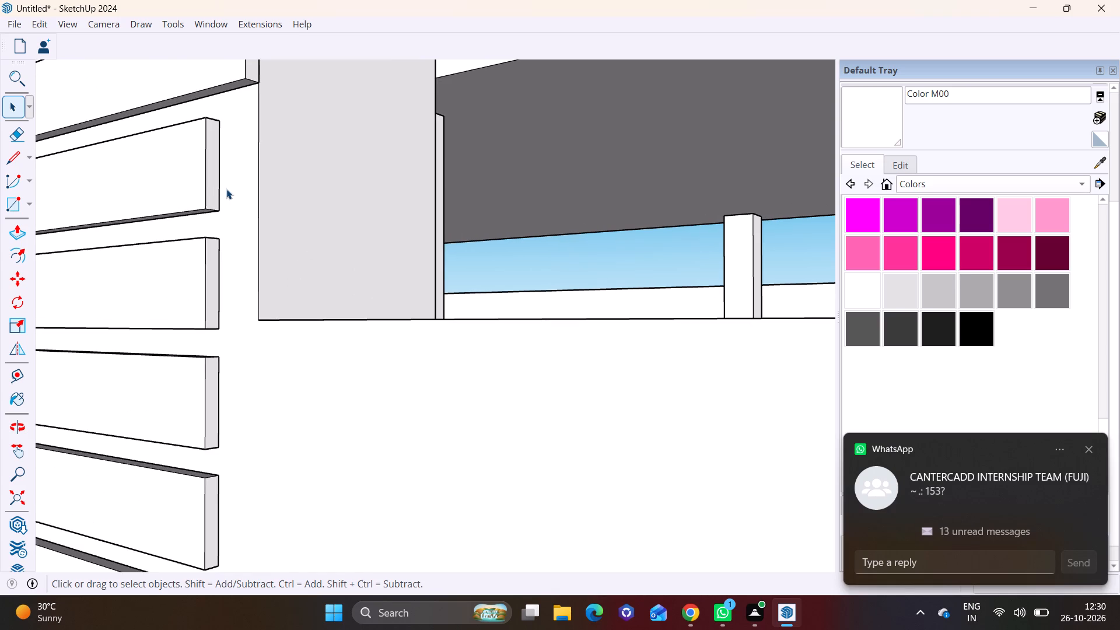
{"action": "double_click", "coordinate": [211, 180]}
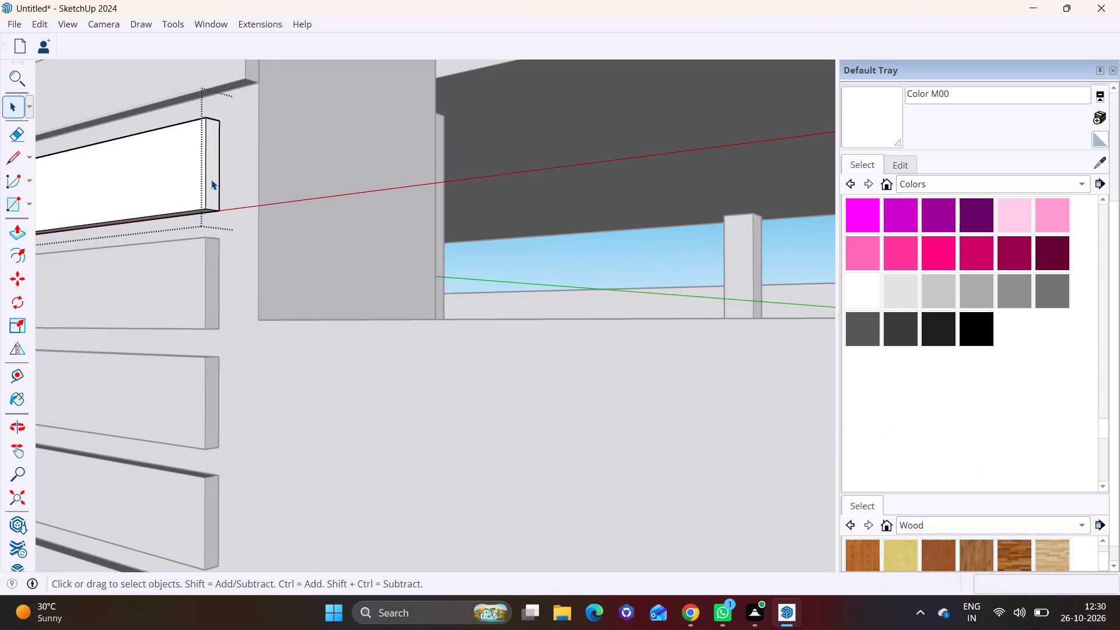
{"action": "double_click", "coordinate": [211, 180]}
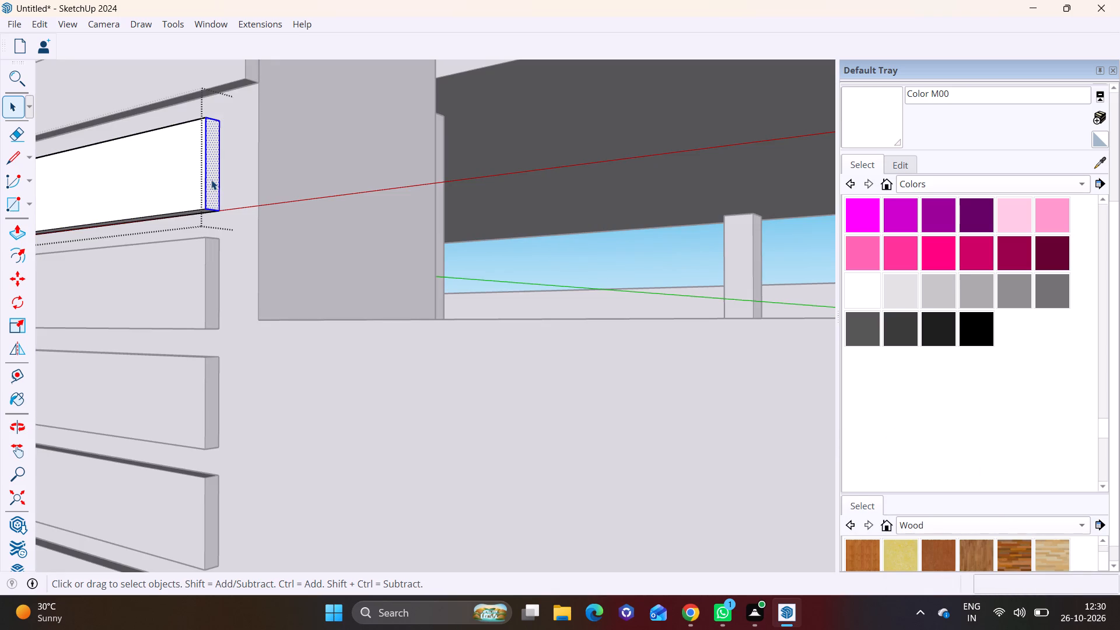
{"action": "left_click", "coordinate": [12, 233]}
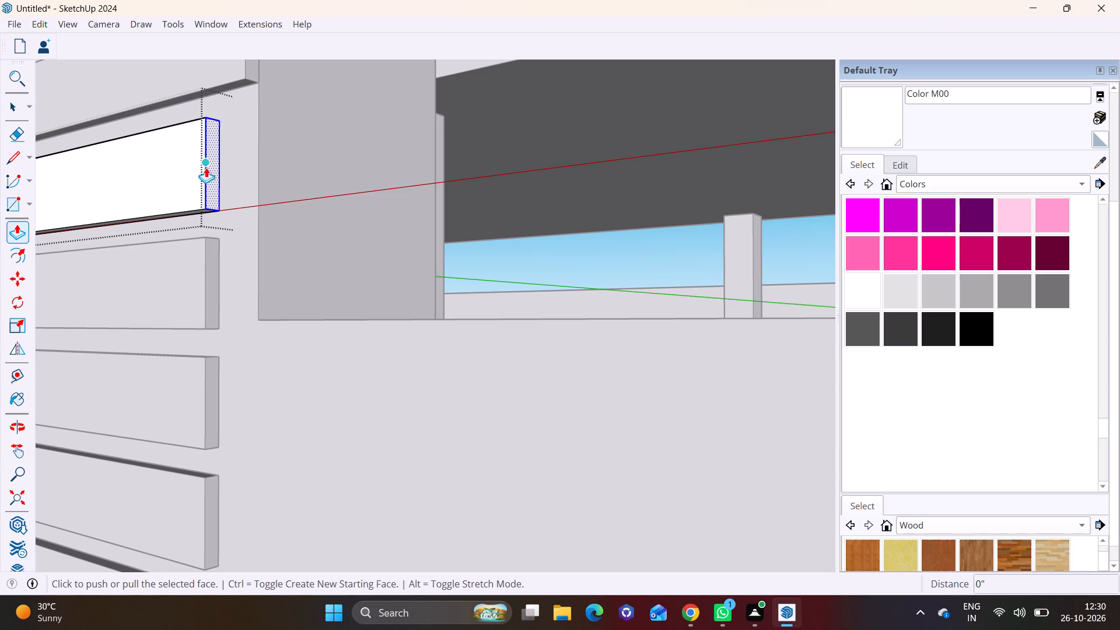
{"action": "left_click", "coordinate": [210, 167]}
{"action": "left_click", "coordinate": [261, 195]}
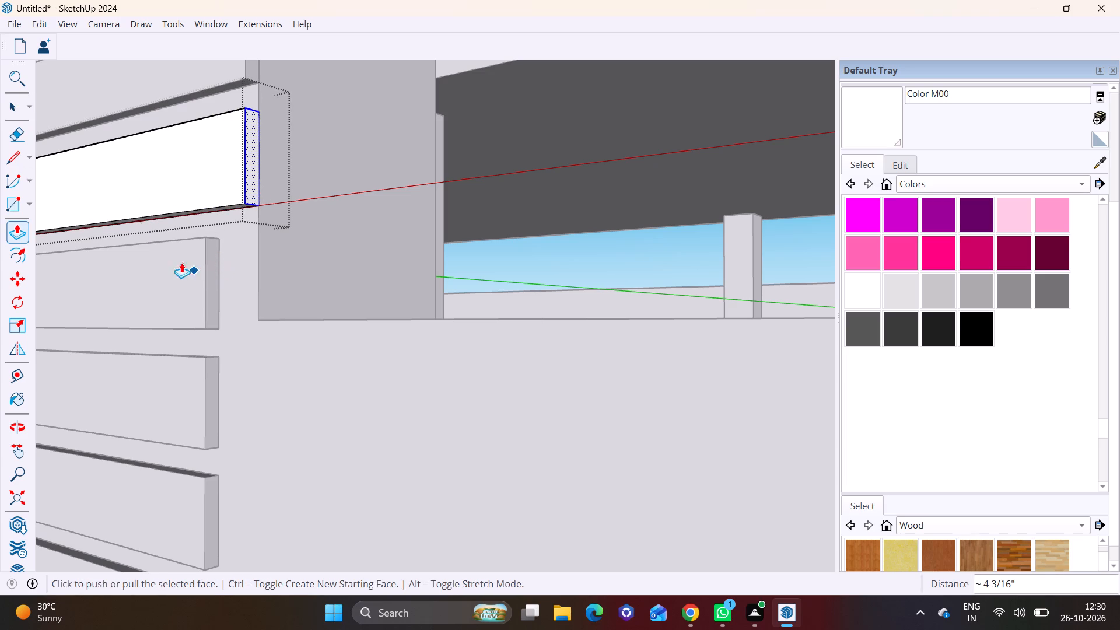
Extend the fifth band from the top about 4 3/16" with Push/Pull to the right gate pillar's outer edge.
{"action": "left_click", "coordinate": [17, 103]}
{"action": "triple_click", "coordinate": [208, 295]}
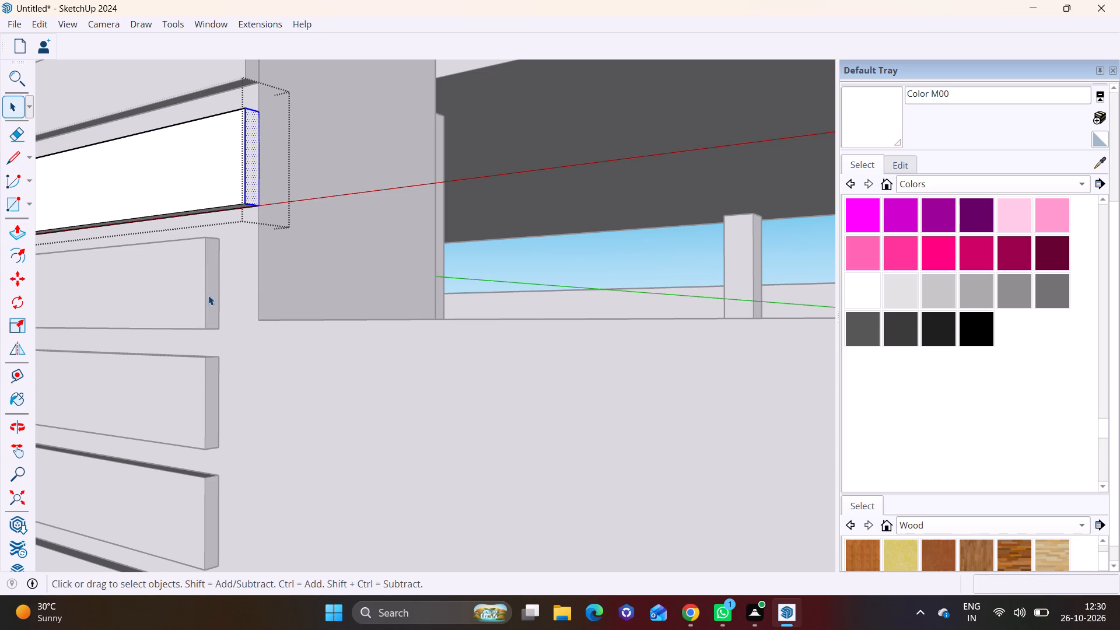
{"action": "left_click", "coordinate": [209, 293]}
{"action": "left_click", "coordinate": [209, 289]}
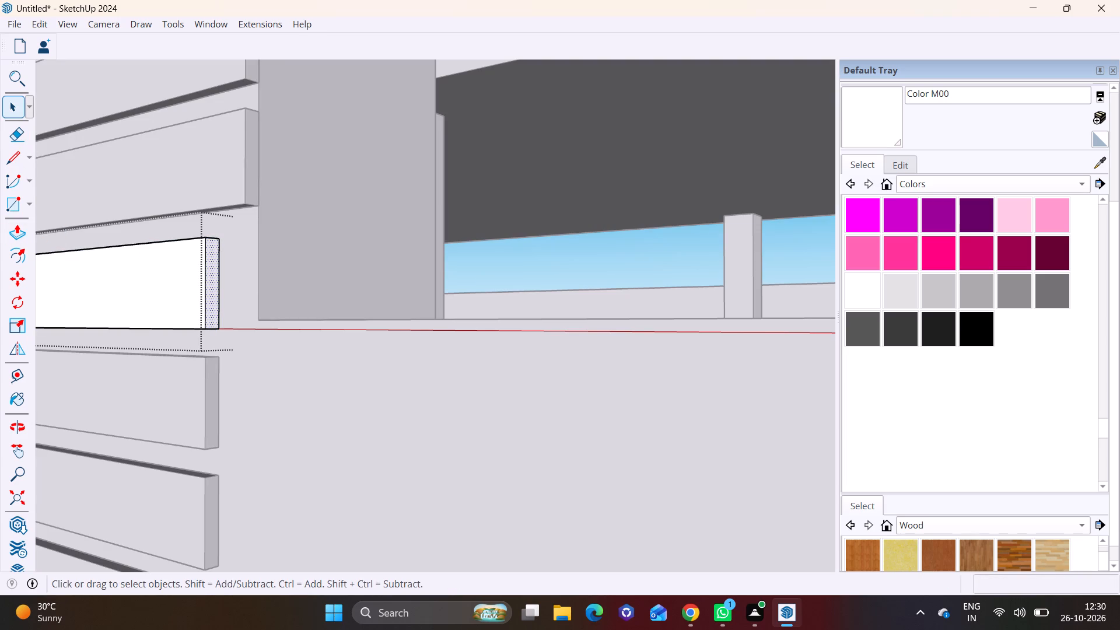
{"action": "left_click", "coordinate": [17, 231]}
{"action": "left_click", "coordinate": [213, 287]}
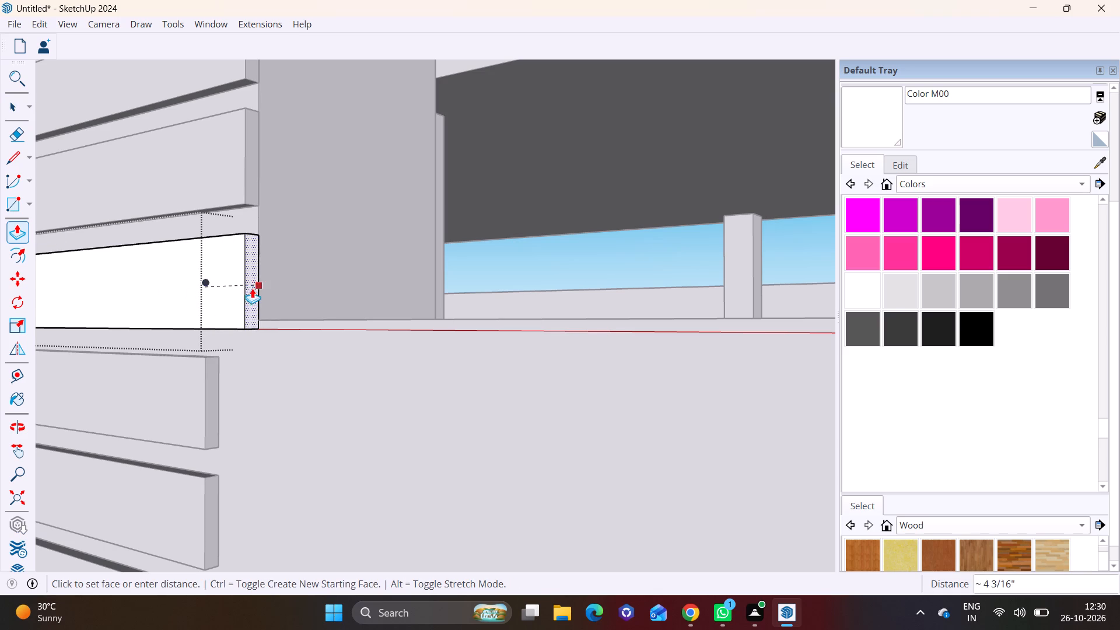
{"action": "left_click", "coordinate": [256, 228]}
{"action": "scroll", "coordinate": [246, 332], "scroll_direction": "down", "scroll_amount": 3}
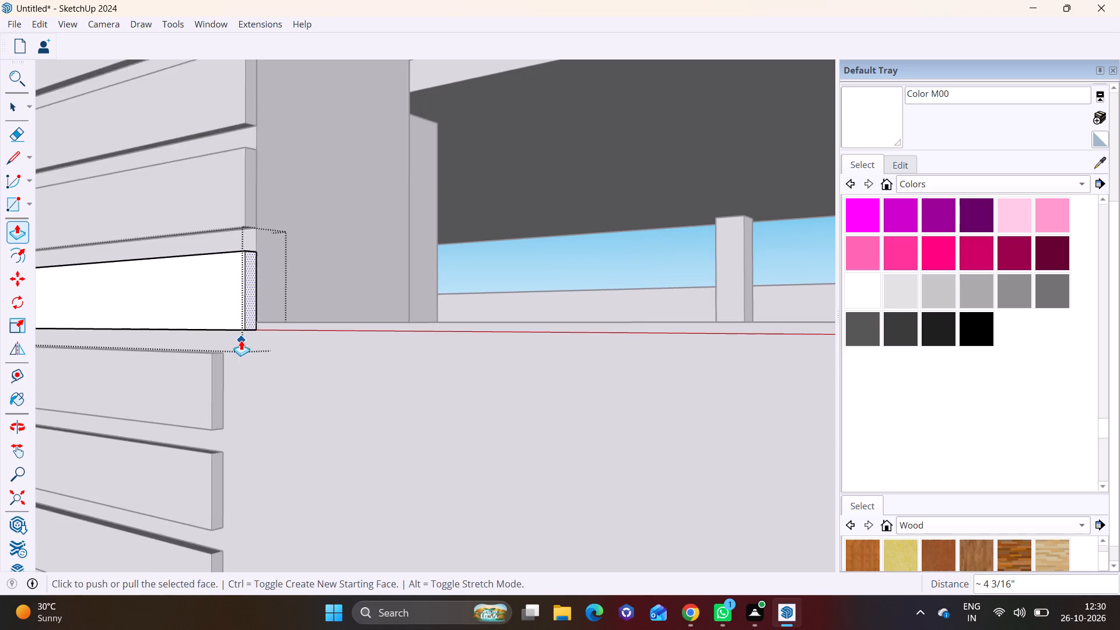
Extend the sixth band from the top 3 3/16" with Push/Pull towards the right gate pillar's outer edge.
{"action": "scroll", "coordinate": [241, 340], "scroll_direction": "down", "scroll_amount": 6}
{"action": "scroll", "coordinate": [232, 391], "scroll_direction": "up", "scroll_amount": 3}
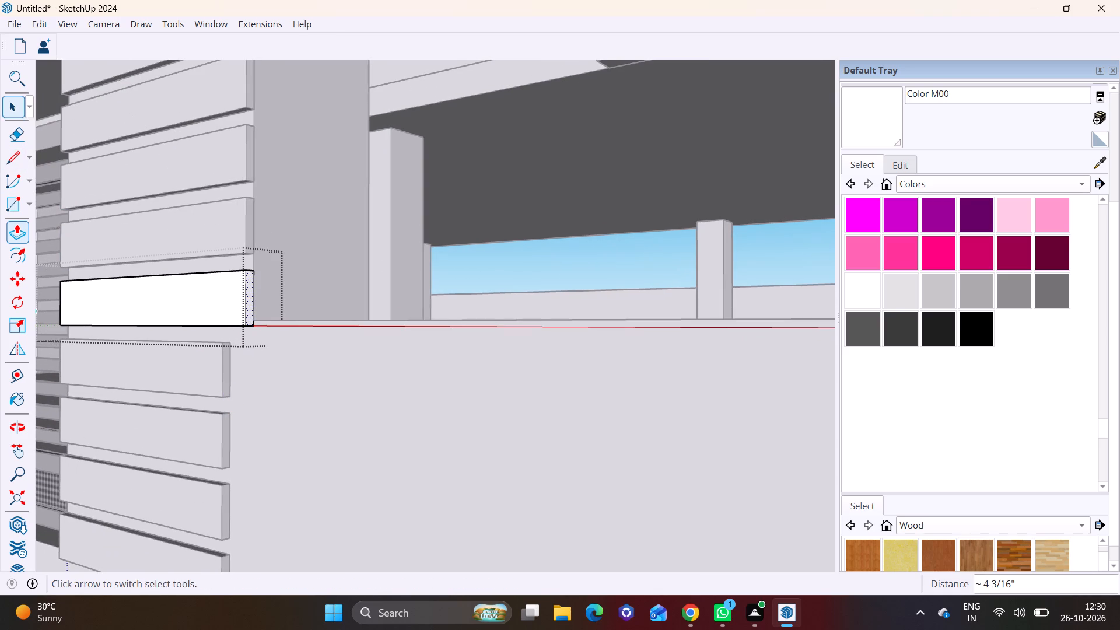
{"action": "left_click", "coordinate": [5, 112]}
{"action": "scroll", "coordinate": [205, 341], "scroll_direction": "up", "scroll_amount": 6}
{"action": "double_click", "coordinate": [232, 371]}
{"action": "left_click", "coordinate": [236, 376]}
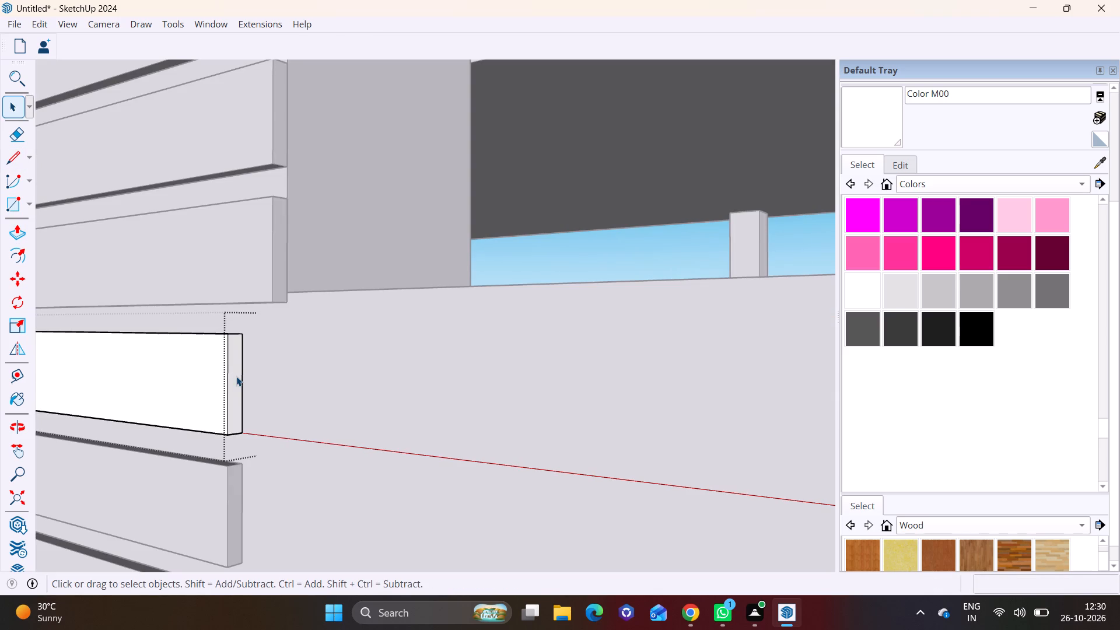
{"action": "left_click", "coordinate": [236, 372]}
{"action": "left_click", "coordinate": [24, 233]}
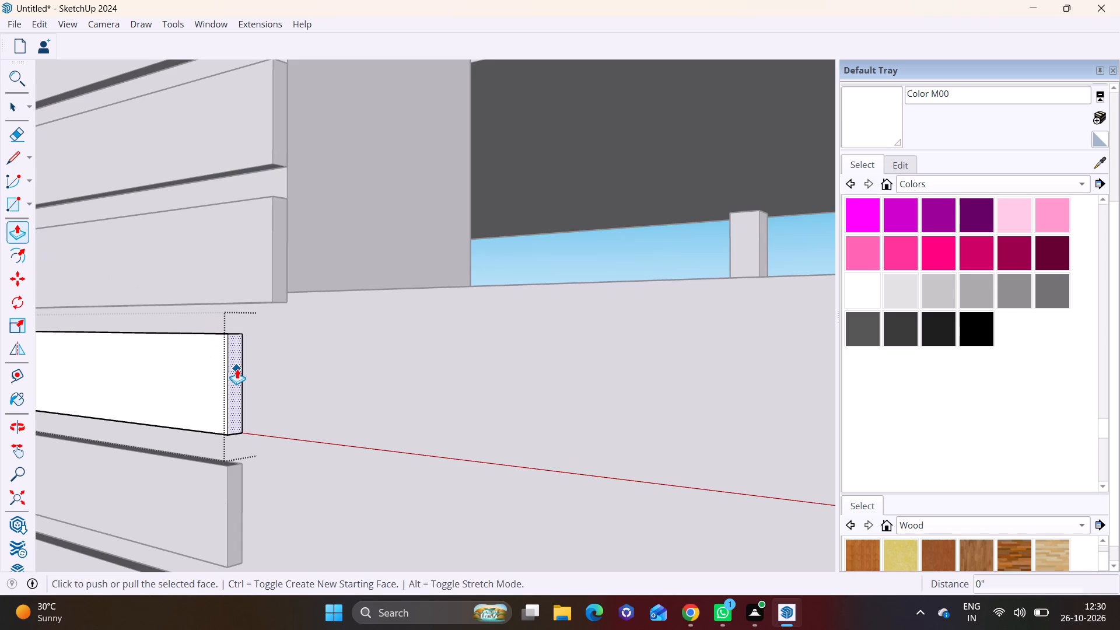
{"action": "left_click", "coordinate": [237, 369]}
{"action": "left_click", "coordinate": [267, 292]}
Extend the seventh band from the top 3 3/16" with Push/Pull to line up with the sixth band's end.
{"action": "scroll", "coordinate": [268, 364], "scroll_direction": "down", "scroll_amount": 8}
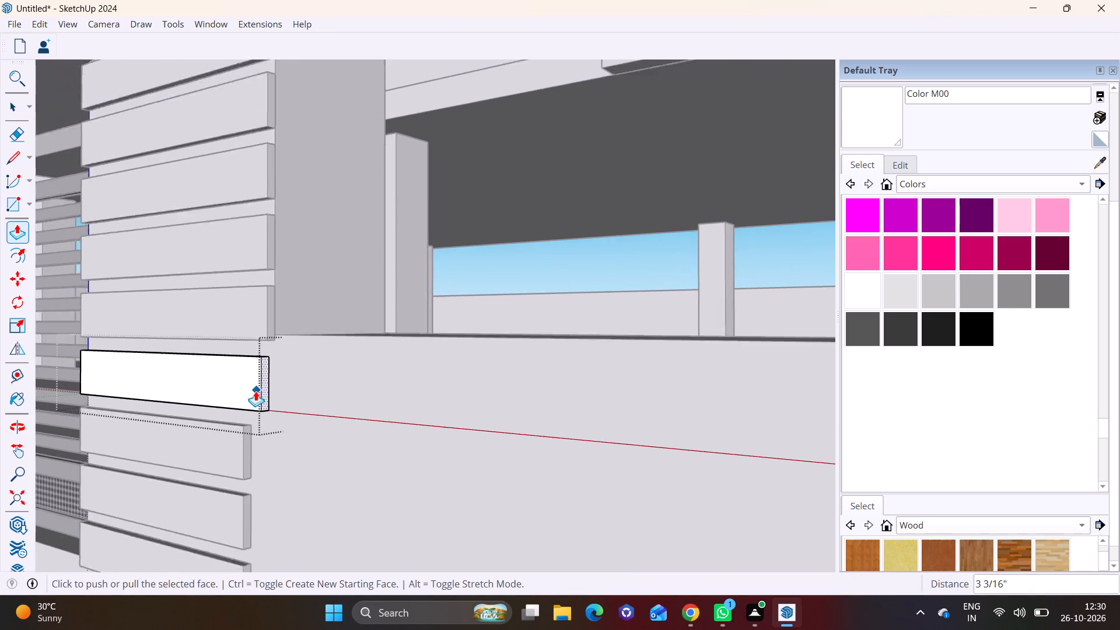
{"action": "scroll", "coordinate": [256, 391], "scroll_direction": "down", "scroll_amount": 4}
{"action": "middle_click_drag", "start_coordinate": [265, 335], "coordinate": [254, 209], "text": "shift"}
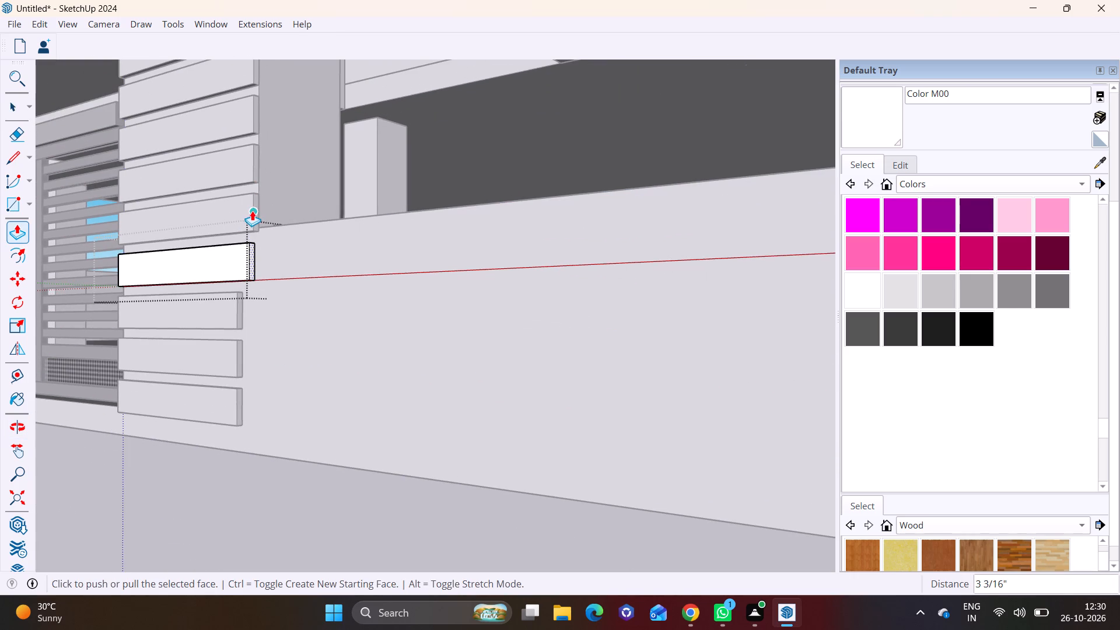
{"action": "scroll", "coordinate": [253, 226], "scroll_direction": "up", "scroll_amount": 5}
{"action": "left_click", "coordinate": [2, 107]}
{"action": "middle_click_drag", "start_coordinate": [221, 314], "coordinate": [204, 314]}
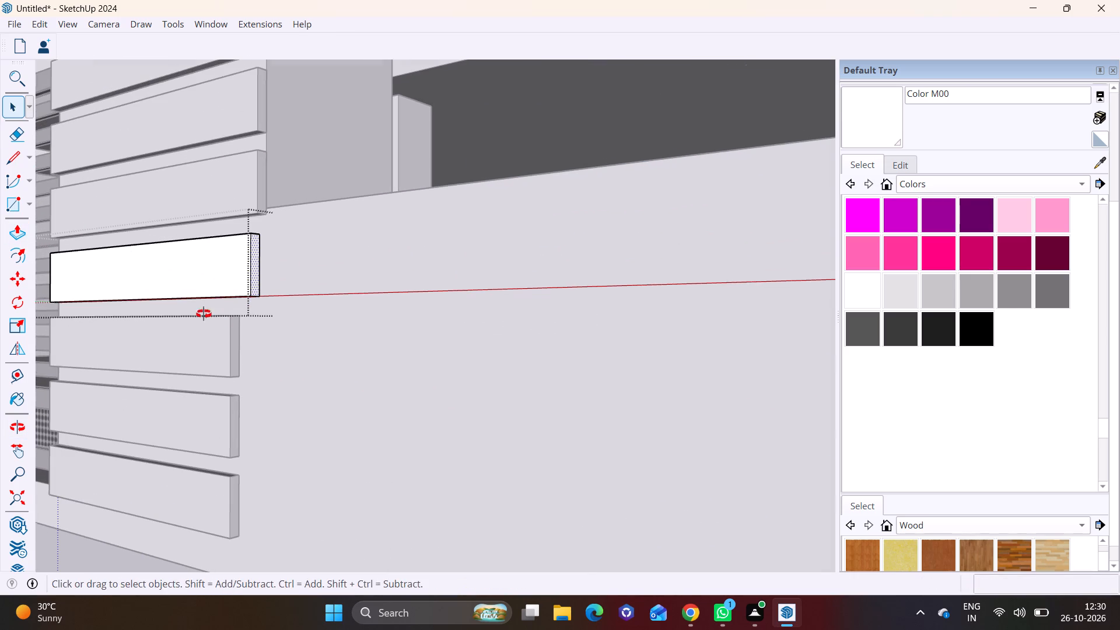
{"action": "middle_click_drag", "start_coordinate": [204, 314], "coordinate": [185, 309]}
{"action": "triple_click", "coordinate": [226, 345]}
{"action": "left_click", "coordinate": [226, 343]}
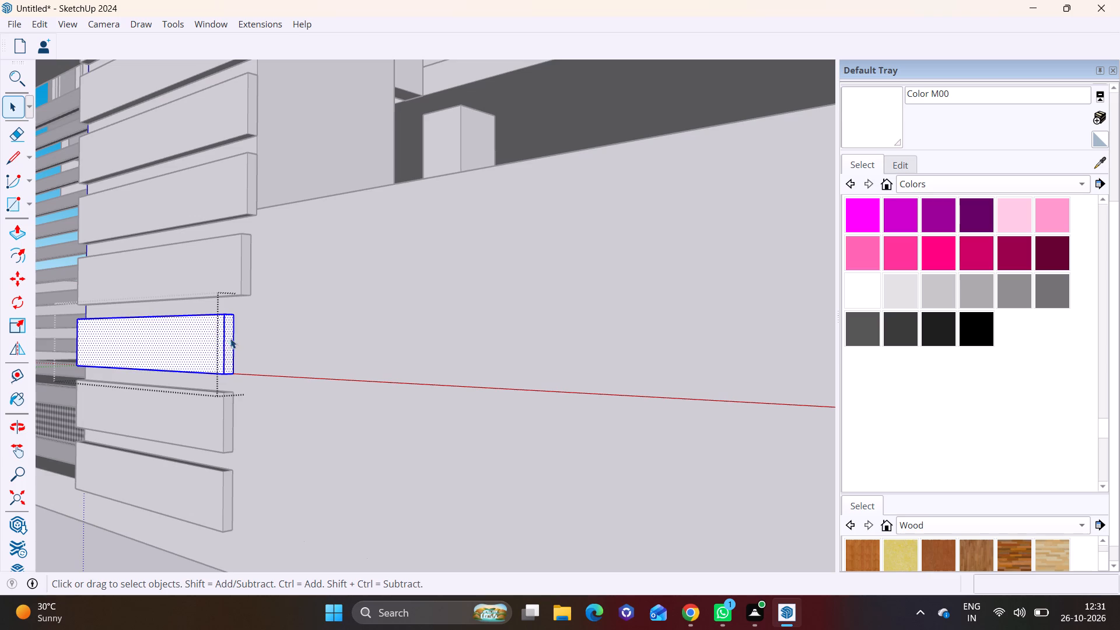
{"action": "left_click", "coordinate": [230, 338]}
{"action": "scroll", "coordinate": [177, 329], "scroll_direction": "up", "scroll_amount": 2}
{"action": "left_click", "coordinate": [21, 230]}
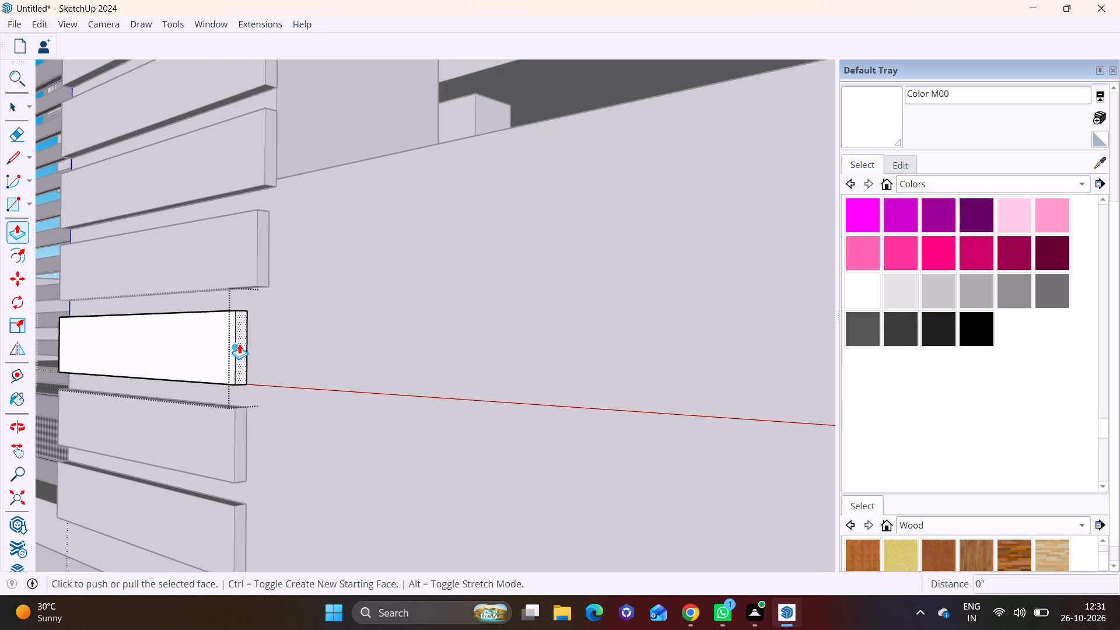
{"action": "left_click", "coordinate": [242, 346]}
{"action": "left_click", "coordinate": [256, 278]}
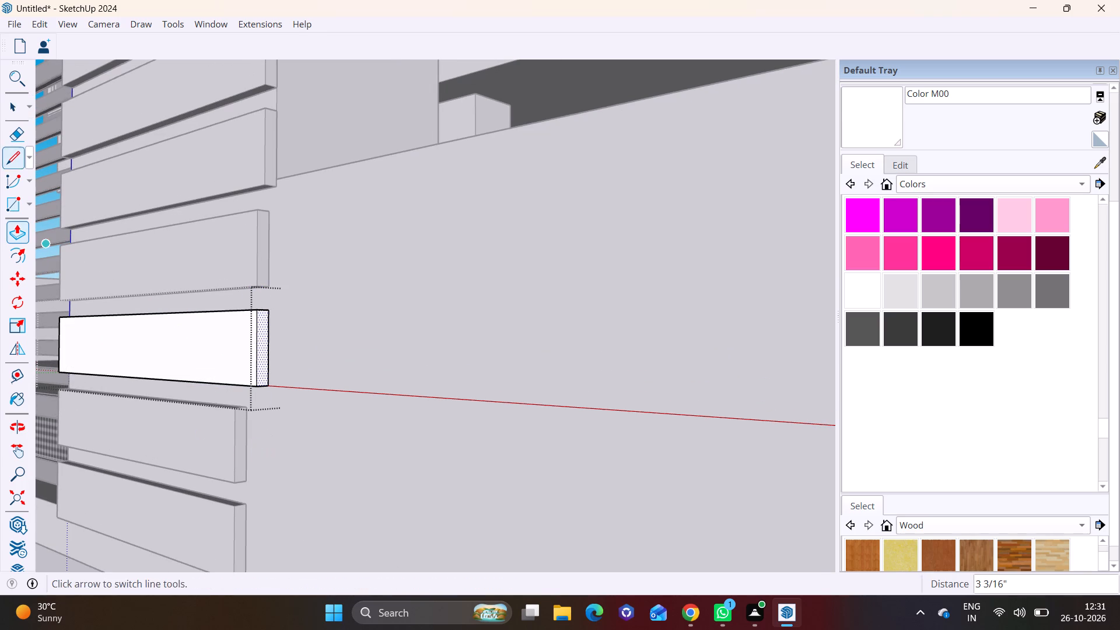
Extend the eighth band from the top 1 7/8" with Push/Pull towards the right gate pillar's outer edge.
{"action": "left_click", "coordinate": [17, 106]}
{"action": "triple_click", "coordinate": [239, 432]}
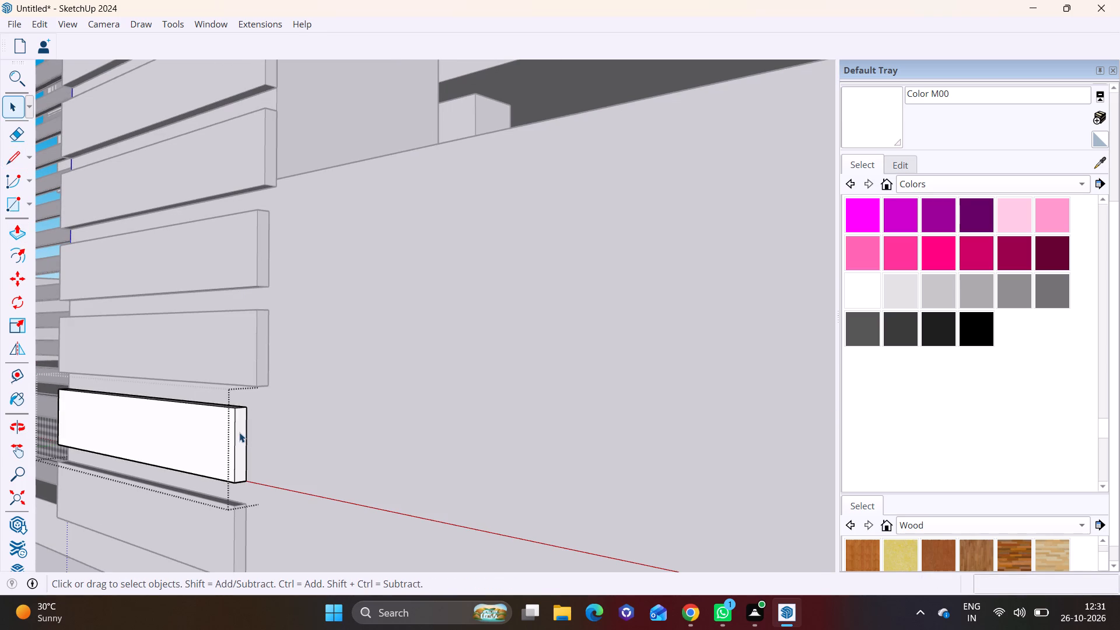
{"action": "left_click", "coordinate": [239, 438]}
{"action": "left_click", "coordinate": [22, 229]}
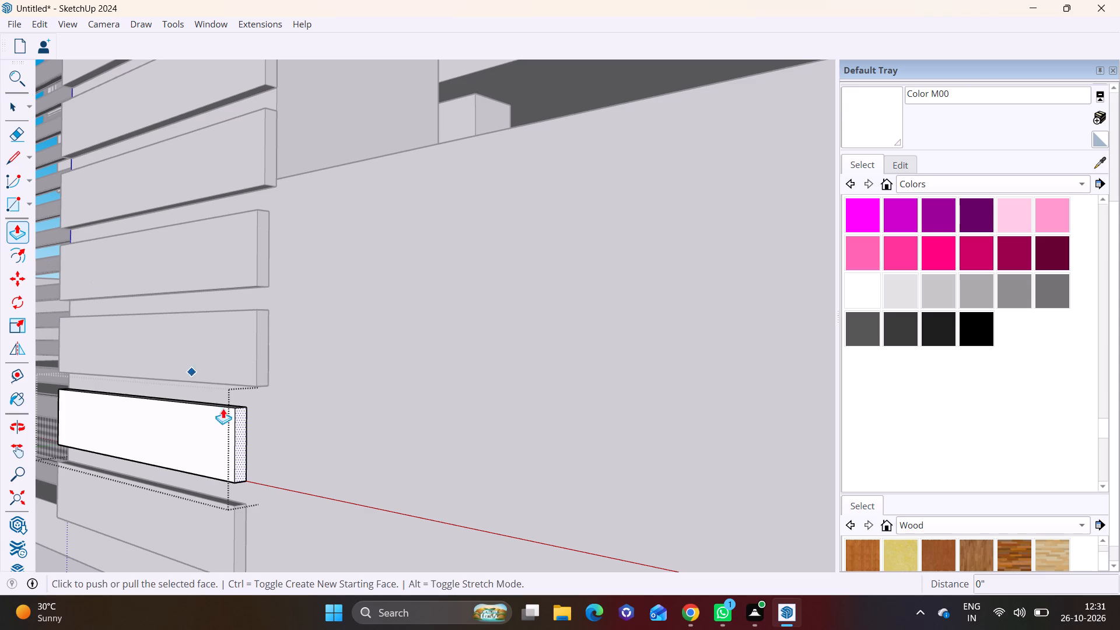
{"action": "left_click", "coordinate": [237, 433]}
{"action": "left_click", "coordinate": [252, 380]}
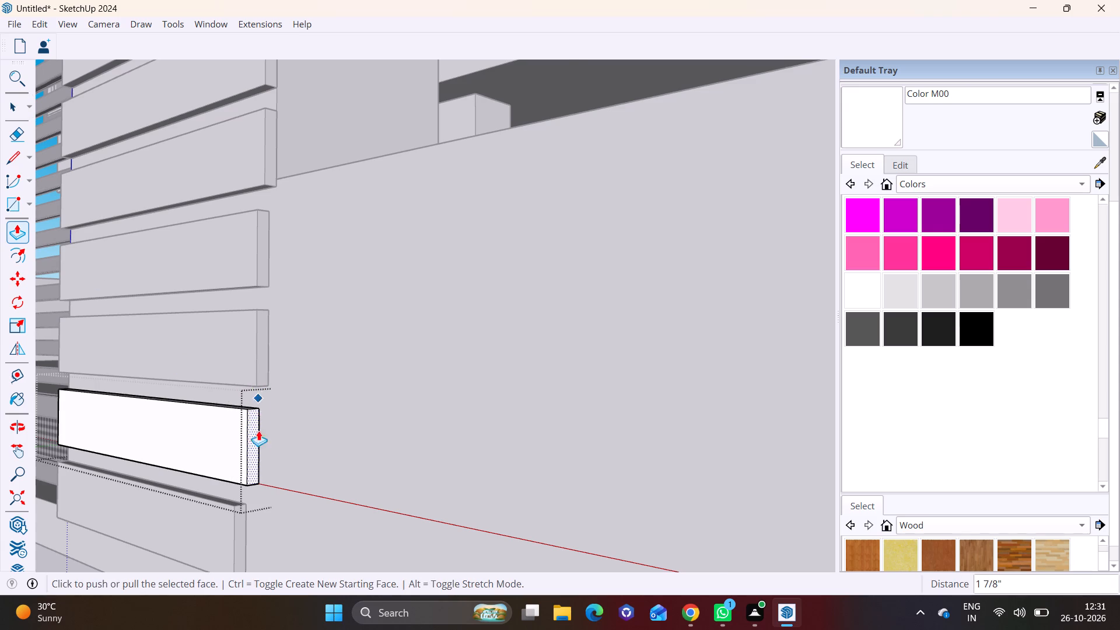
Extend the right gate pillar's bottom band about 2 1/16" with Push/Pull to match the band above, and leave group editing.
{"action": "scroll", "coordinate": [258, 451], "scroll_direction": "down", "scroll_amount": 2}
{"action": "left_click", "coordinate": [8, 104]}
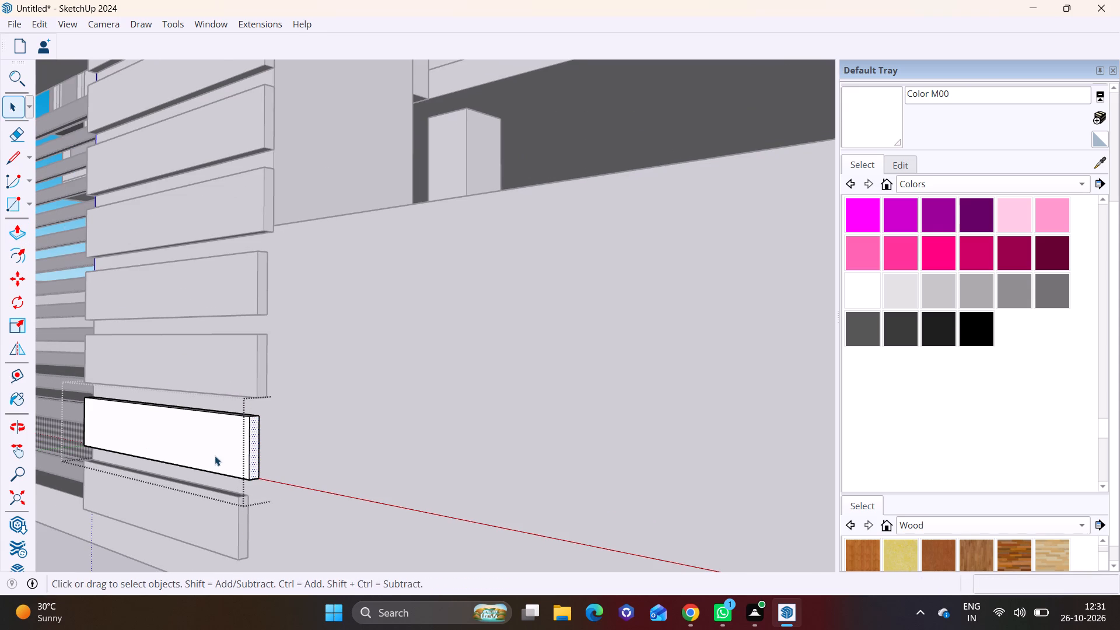
{"action": "scroll", "coordinate": [215, 458], "scroll_direction": "up", "scroll_amount": 3}
{"action": "triple_click", "coordinate": [254, 533]}
{"action": "left_click", "coordinate": [254, 532]}
{"action": "left_click", "coordinate": [253, 530]}
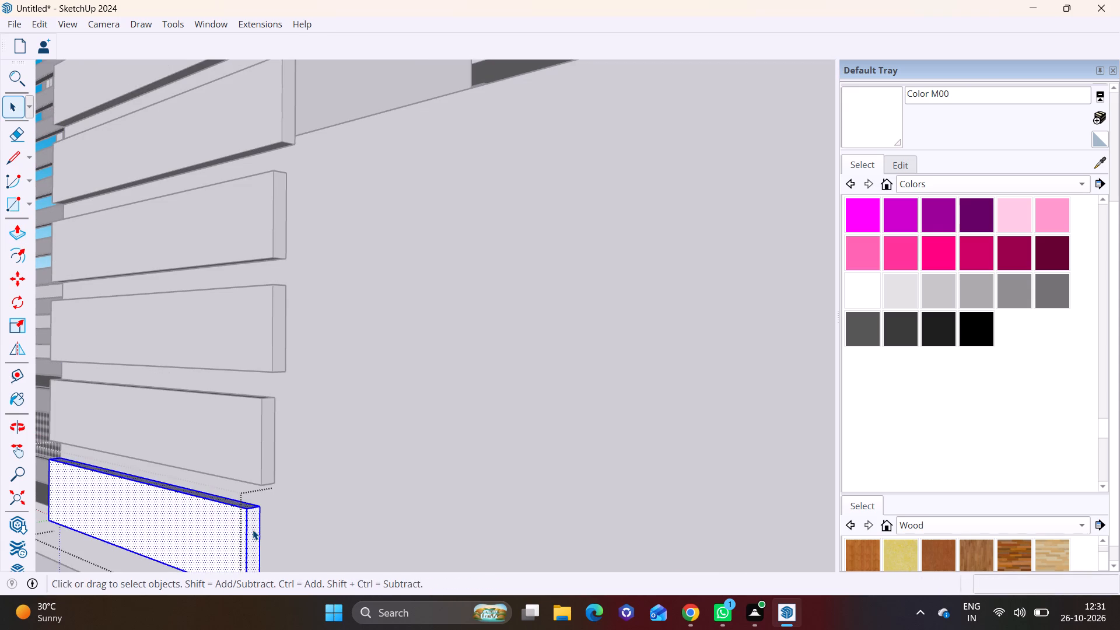
{"action": "left_click", "coordinate": [254, 530]}
{"action": "scroll", "coordinate": [258, 531], "scroll_direction": "down", "scroll_amount": 2}
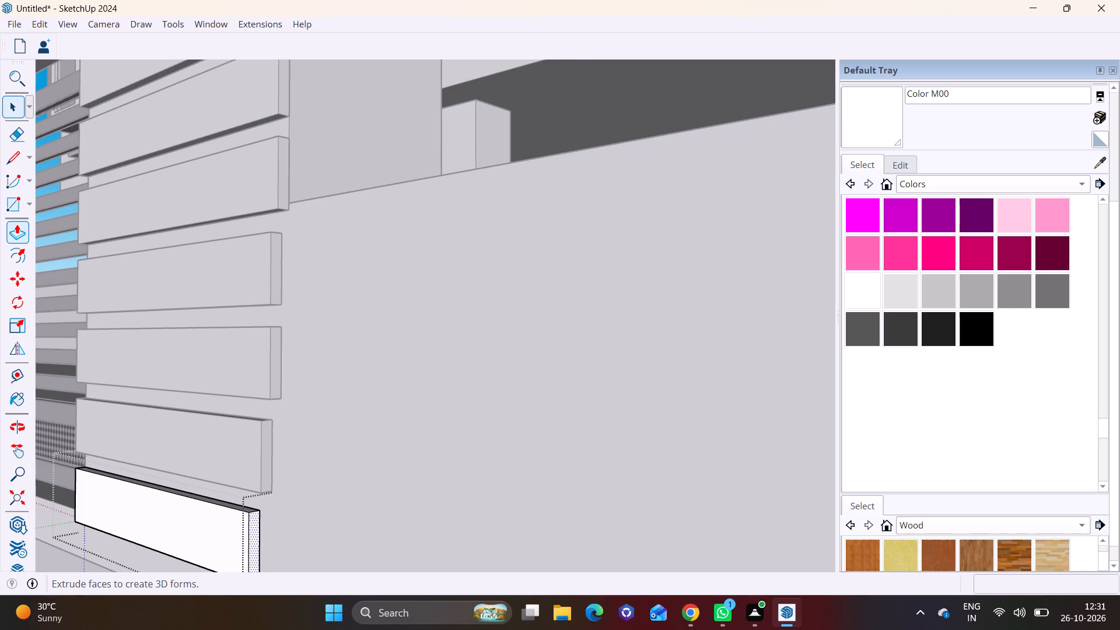
{"action": "left_click", "coordinate": [18, 224]}
{"action": "left_click_drag", "start_coordinate": [254, 541], "coordinate": [256, 535]}
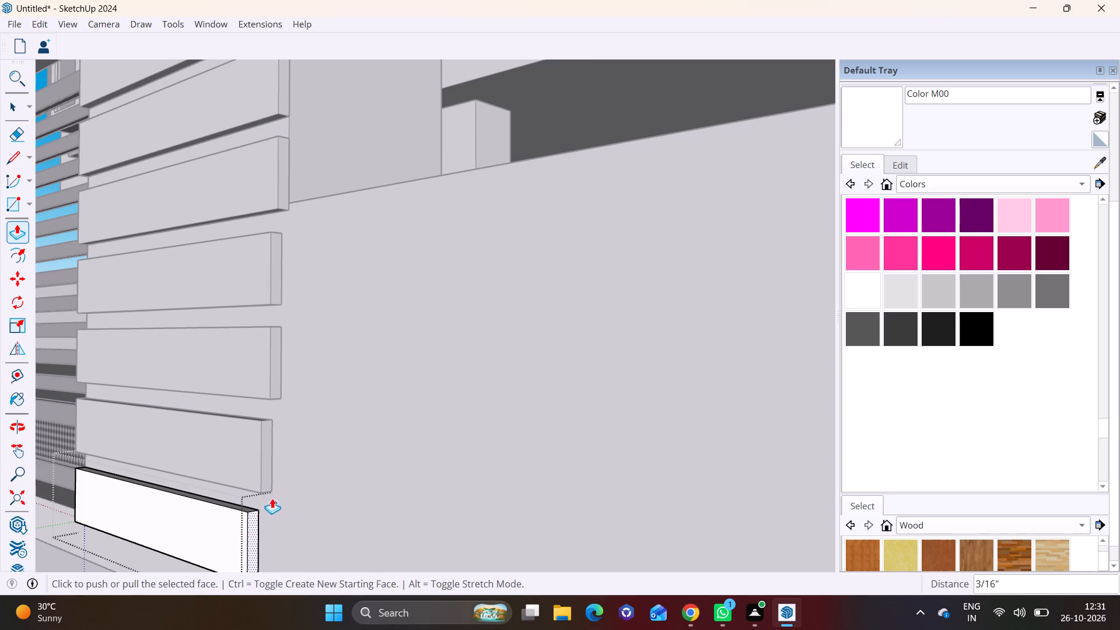
{"action": "left_click", "coordinate": [253, 528]}
{"action": "left_click", "coordinate": [263, 483]}
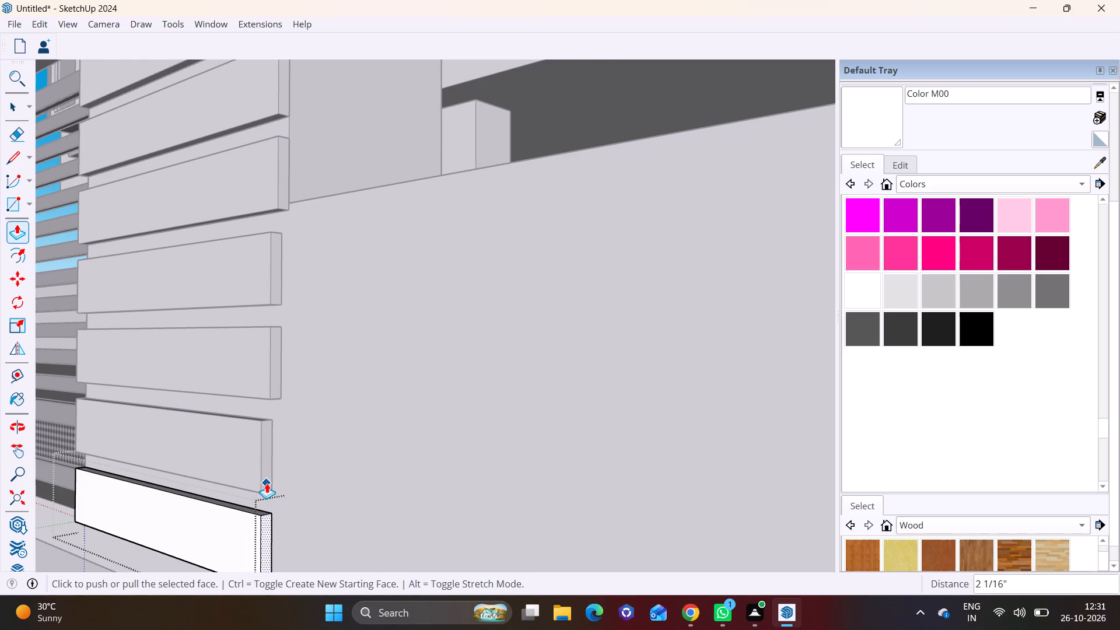
{"action": "scroll", "coordinate": [268, 483], "scroll_direction": "down", "scroll_amount": 20}
{"action": "scroll", "coordinate": [268, 483], "scroll_direction": "down", "scroll_amount": 5}
{"action": "middle_click_drag", "start_coordinate": [219, 481], "coordinate": [264, 488]}
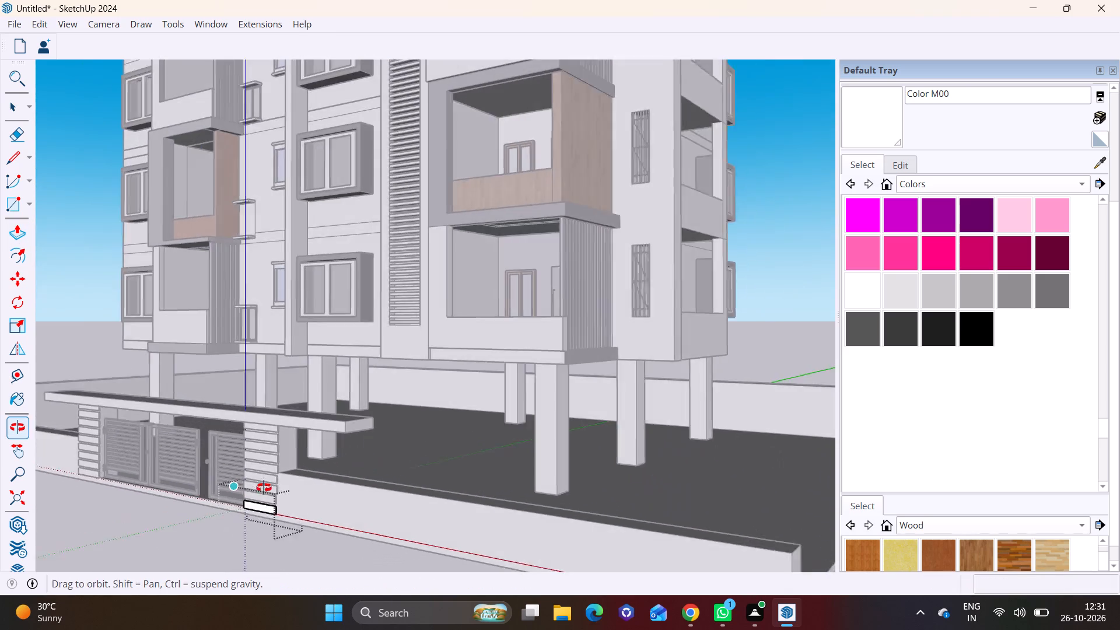
{"action": "middle_click_drag", "start_coordinate": [264, 488], "coordinate": [352, 486]}
{"action": "left_click", "coordinate": [10, 111]}
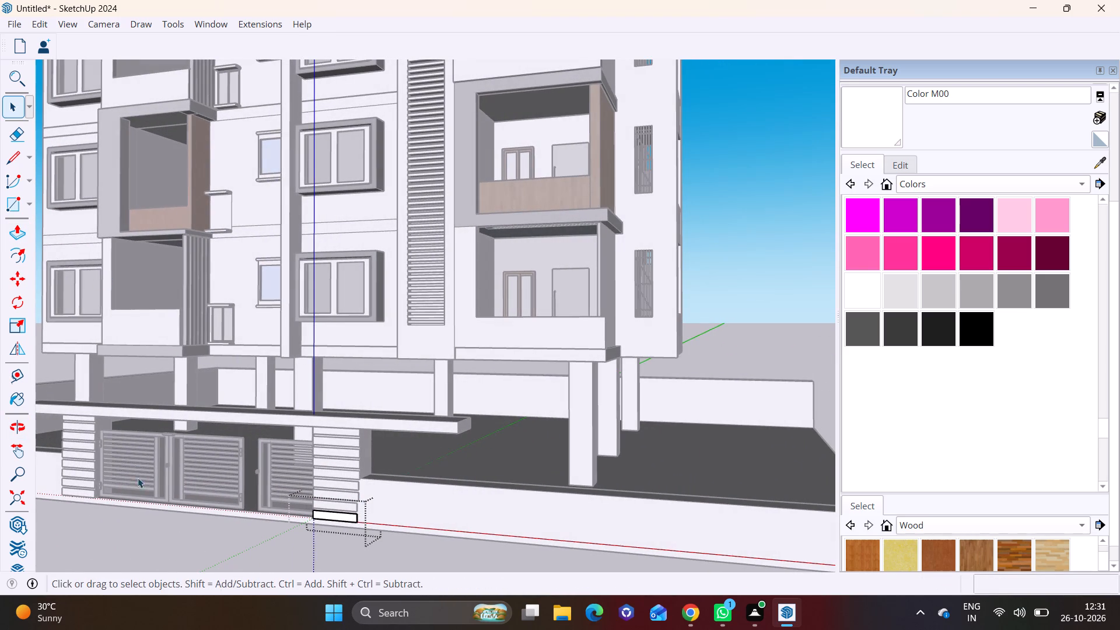
{"action": "left_click", "coordinate": [139, 530]}
Examine the banded gate pillars, compound walls and building facade from several angles and distances.
{"action": "middle_click_drag", "start_coordinate": [177, 501], "coordinate": [283, 508]}
{"action": "scroll", "coordinate": [285, 507], "scroll_direction": "down", "scroll_amount": 1}
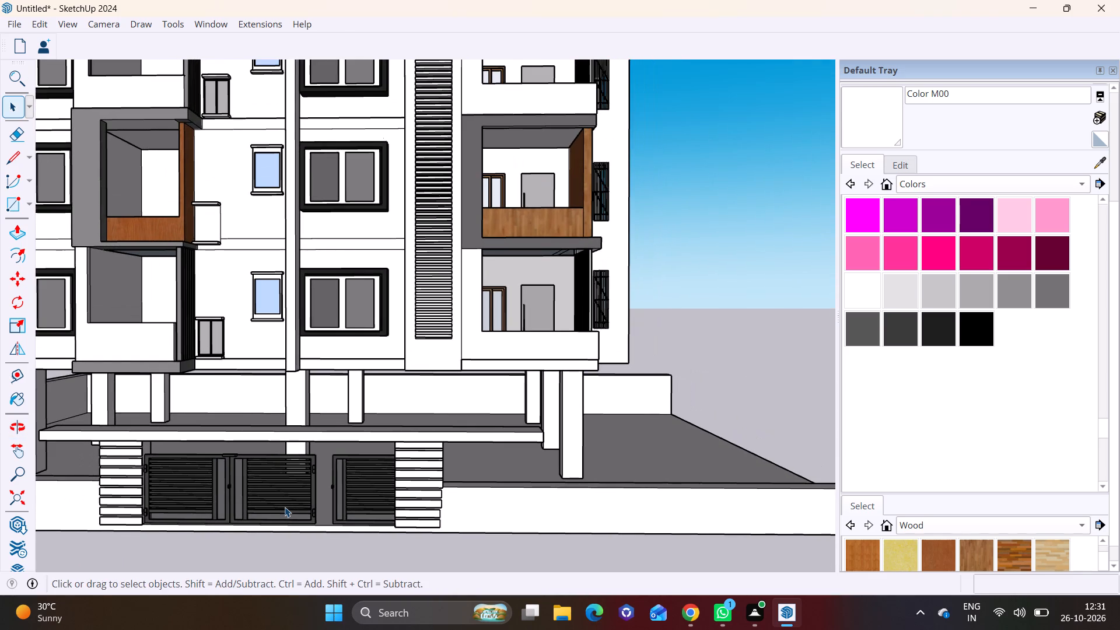
{"action": "scroll", "coordinate": [285, 514], "scroll_direction": "down", "scroll_amount": 2}
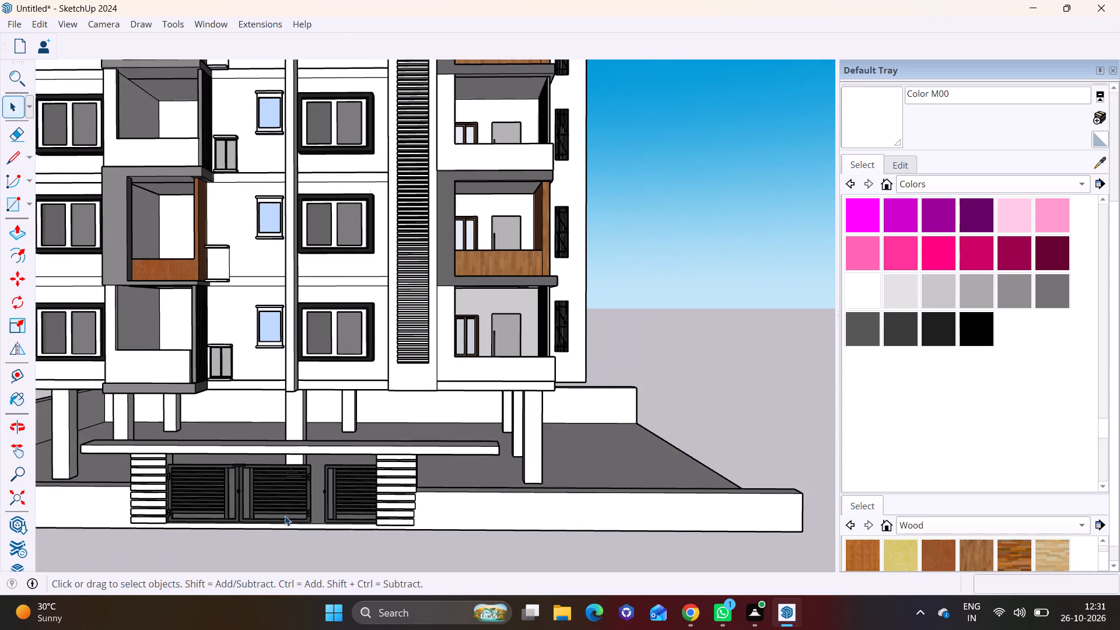
{"action": "middle_click_drag", "start_coordinate": [282, 516], "coordinate": [200, 524]}
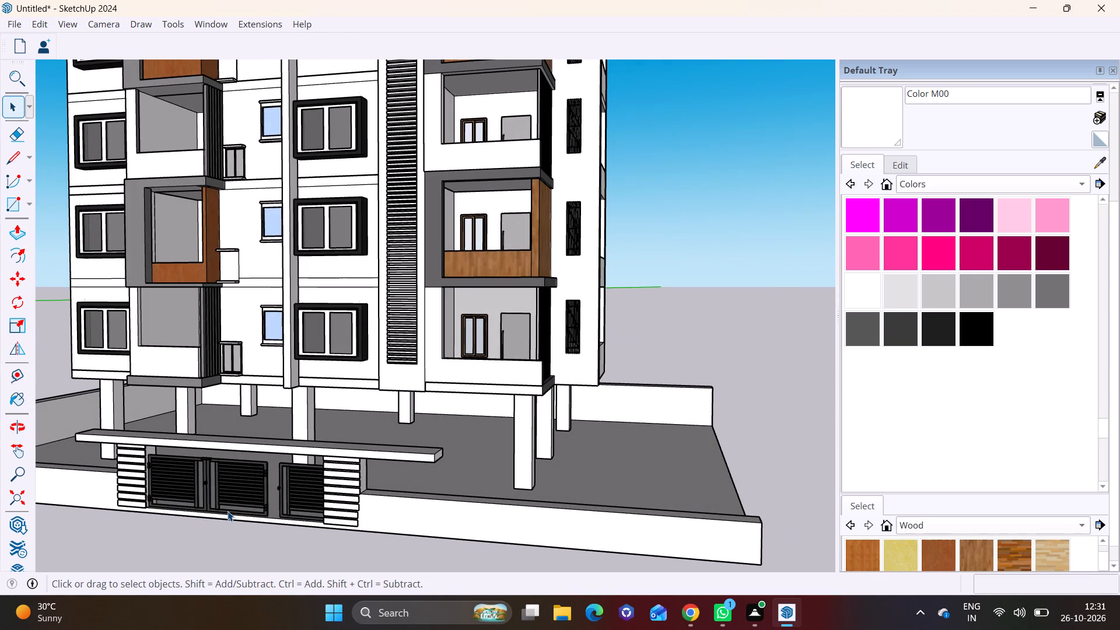
{"action": "middle_click_drag", "start_coordinate": [232, 511], "coordinate": [286, 519]}
{"action": "scroll", "coordinate": [383, 509], "scroll_direction": "up", "scroll_amount": 2}
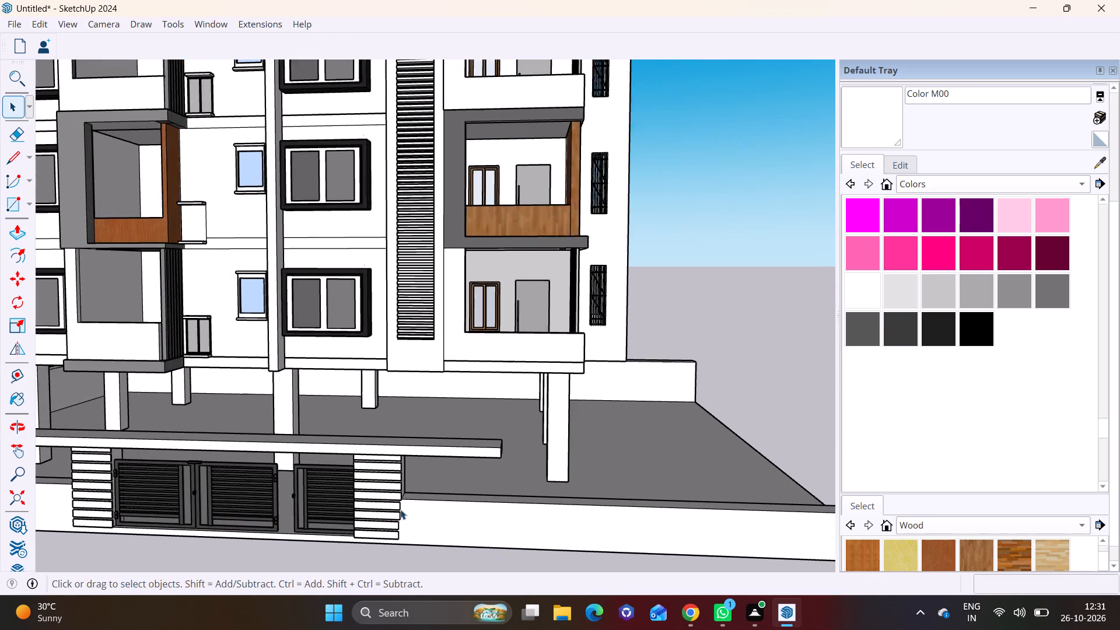
{"action": "scroll", "coordinate": [411, 509], "scroll_direction": "up", "scroll_amount": 3}
{"action": "scroll", "coordinate": [412, 509], "scroll_direction": "down", "scroll_amount": 15}
{"action": "middle_click_drag", "start_coordinate": [385, 520], "coordinate": [307, 519]}
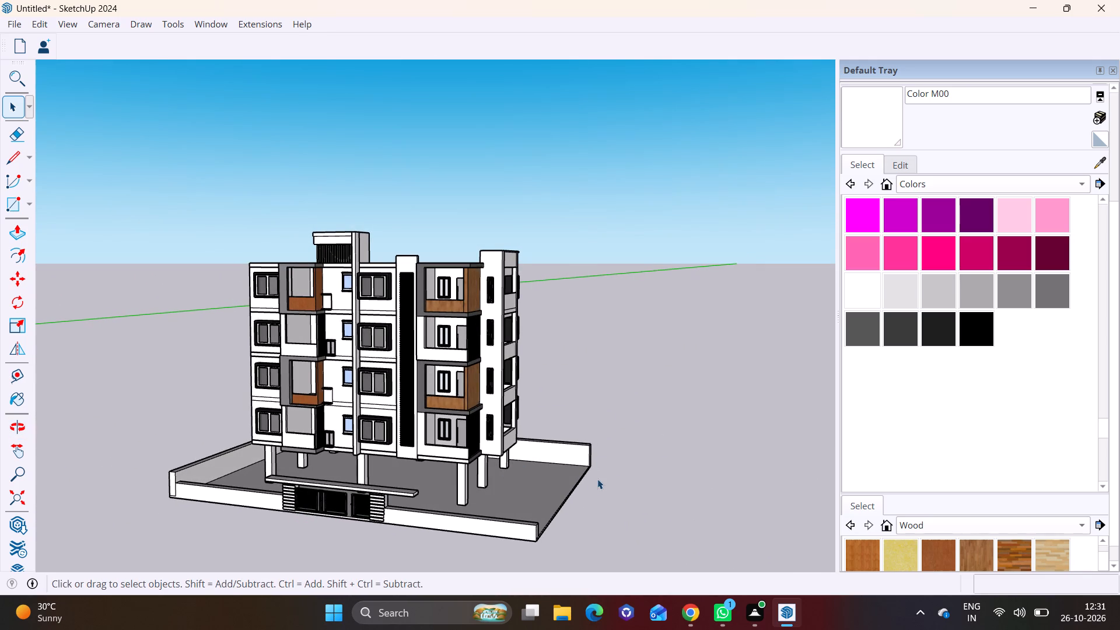
{"action": "scroll", "coordinate": [584, 493], "scroll_direction": "down", "scroll_amount": 2}
{"action": "middle_click_drag", "start_coordinate": [539, 496], "coordinate": [544, 539]}
{"action": "scroll", "coordinate": [519, 508], "scroll_direction": "down", "scroll_amount": 4}
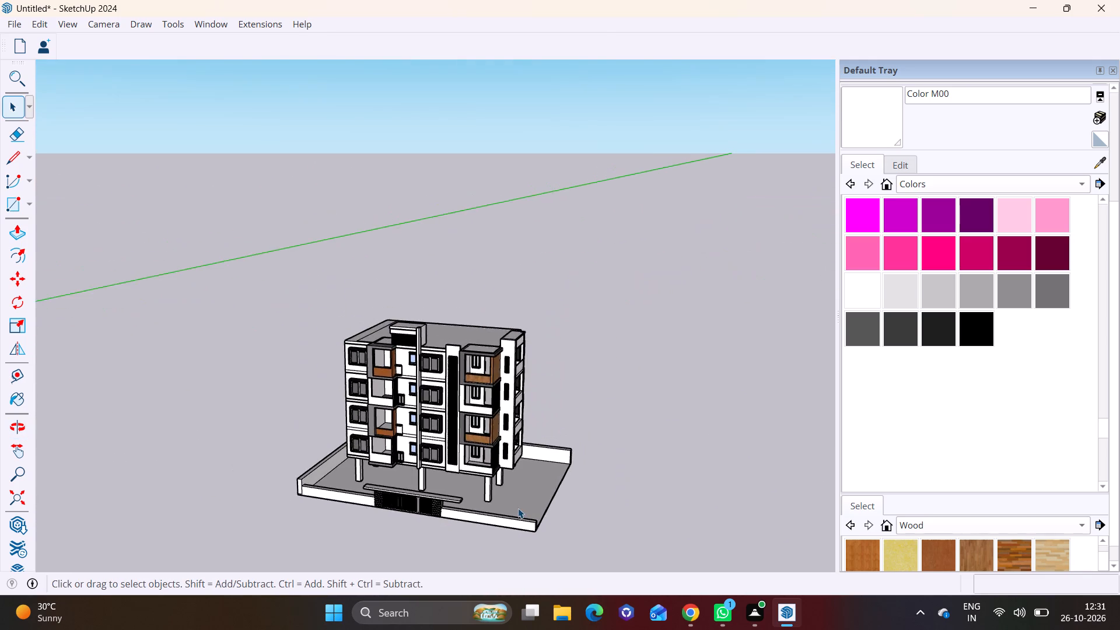
{"action": "scroll", "coordinate": [518, 508], "scroll_direction": "down", "scroll_amount": 2}
{"action": "middle_click_drag", "start_coordinate": [519, 514], "coordinate": [501, 538]}
{"action": "scroll", "coordinate": [490, 474], "scroll_direction": "up", "scroll_amount": 9}
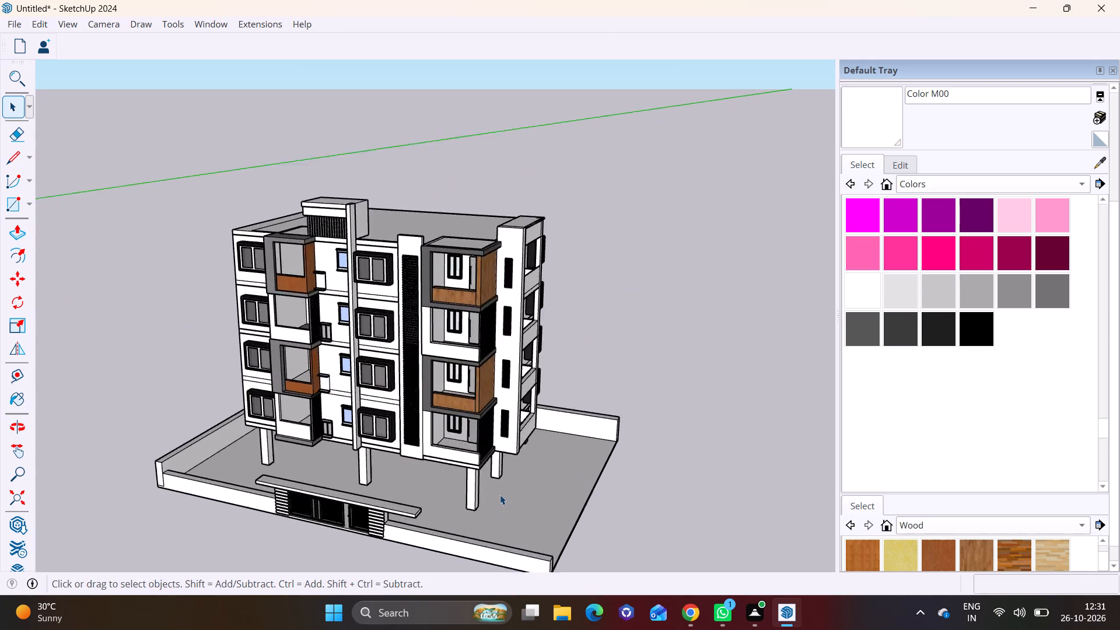
{"action": "scroll", "coordinate": [500, 495], "scroll_direction": "up", "scroll_amount": 2}
{"action": "middle_click_drag", "start_coordinate": [498, 495], "coordinate": [482, 421]}
{"action": "scroll", "coordinate": [491, 480], "scroll_direction": "down", "scroll_amount": 4}
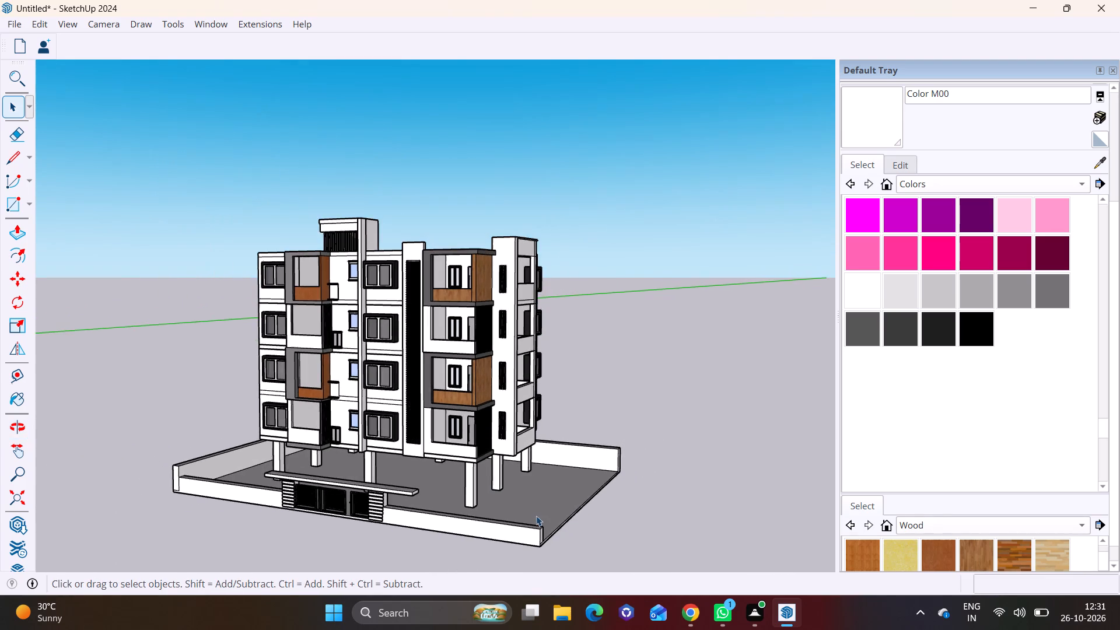
{"action": "middle_click_drag", "start_coordinate": [536, 516], "coordinate": [489, 515]}
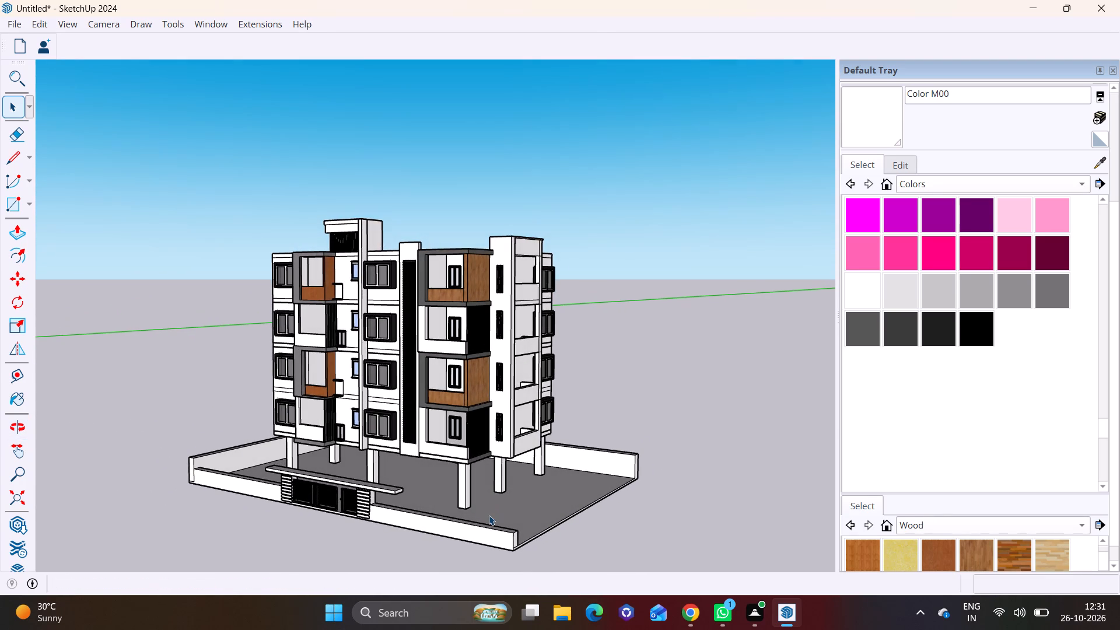
{"action": "scroll", "coordinate": [213, 486], "scroll_direction": "up", "scroll_amount": 6}
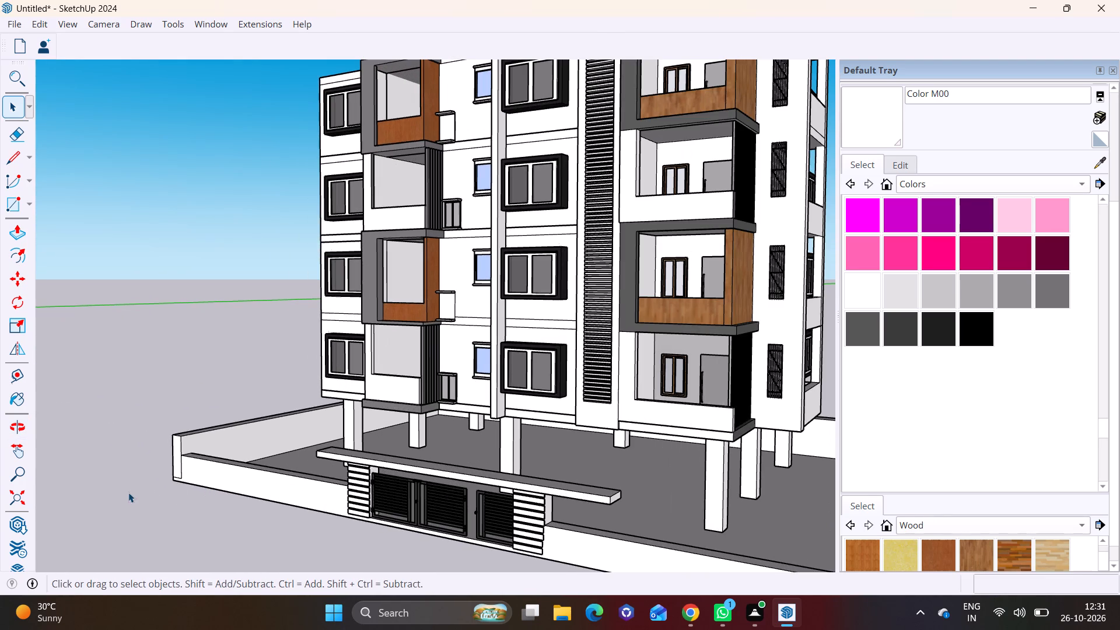
{"action": "left_click", "coordinate": [128, 492]}
{"action": "left_click", "coordinate": [13, 102]}
{"action": "middle_click_drag", "start_coordinate": [219, 484], "coordinate": [310, 461]}
{"action": "scroll", "coordinate": [369, 485], "scroll_direction": "down", "scroll_amount": 5}
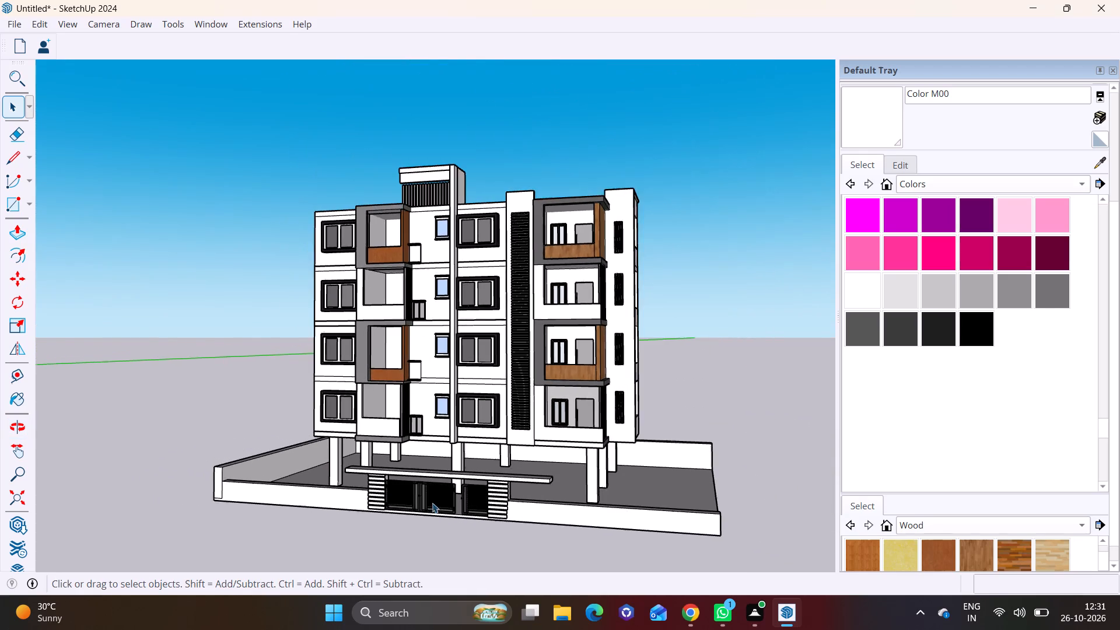
{"action": "middle_click_drag", "start_coordinate": [574, 473], "coordinate": [420, 488]}
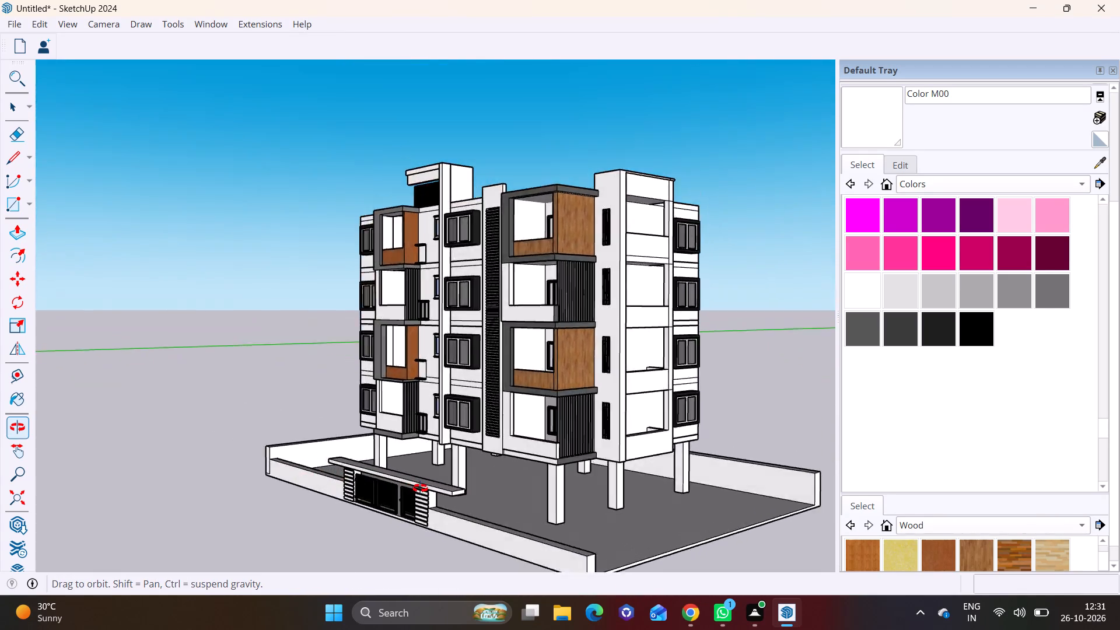
{"action": "middle_click_drag", "start_coordinate": [420, 488], "coordinate": [582, 525]}
{"action": "scroll", "coordinate": [582, 525], "scroll_direction": "down", "scroll_amount": 1}
{"action": "scroll", "coordinate": [586, 524], "scroll_direction": "up", "scroll_amount": 5}
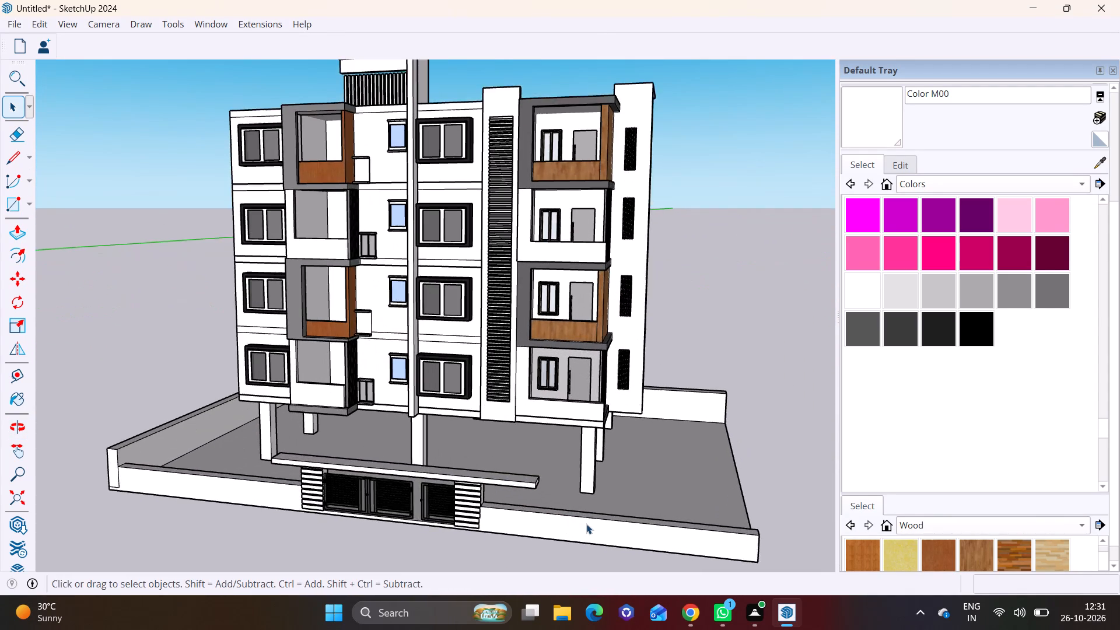
{"action": "scroll", "coordinate": [586, 524], "scroll_direction": "up", "scroll_amount": 3}
{"action": "middle_click_drag", "start_coordinate": [568, 527], "coordinate": [526, 520]}
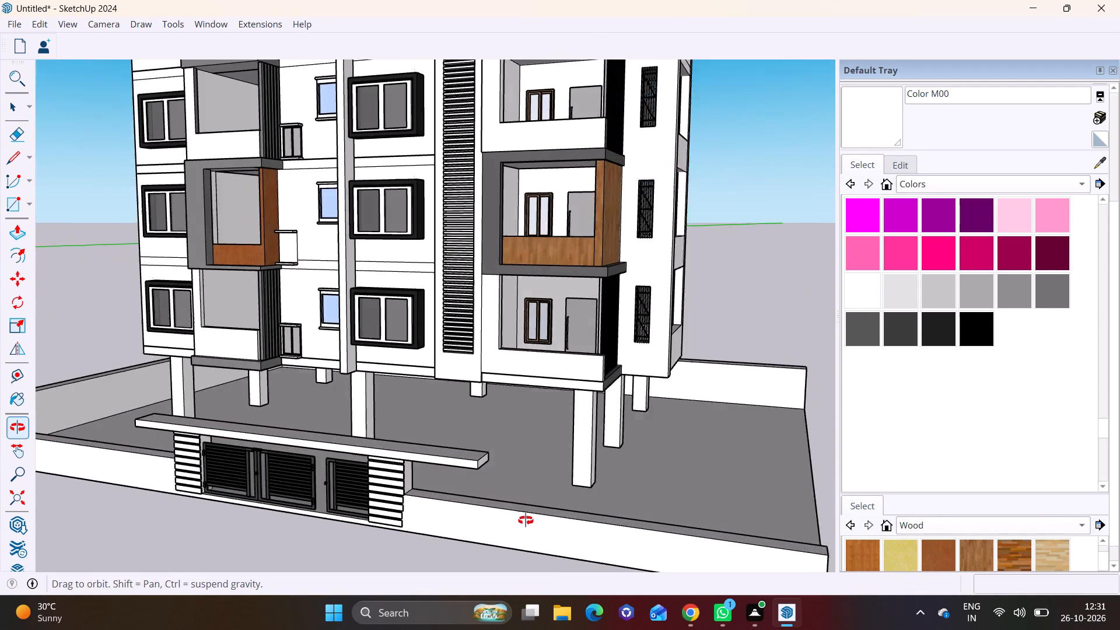
{"action": "middle_click_drag", "start_coordinate": [526, 520], "coordinate": [589, 531]}
{"action": "scroll", "coordinate": [567, 527], "scroll_direction": "down", "scroll_amount": 6}
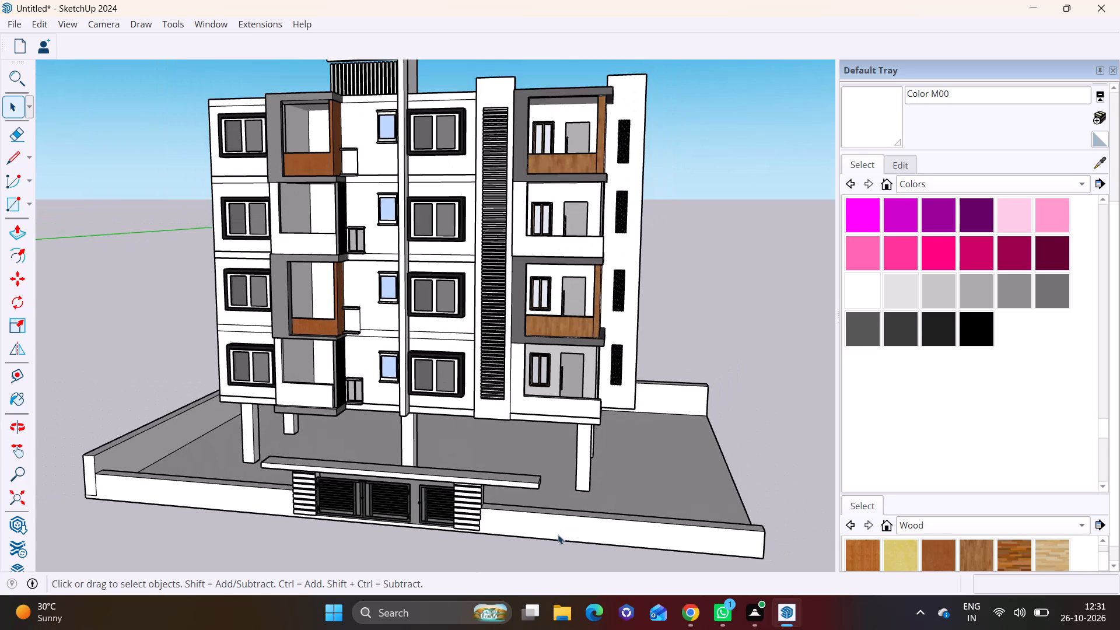
Examine the whole building with its stilt columns, compound walls, gateway and side balconies from low and raised viewpoints.
{"action": "scroll", "coordinate": [558, 534], "scroll_direction": "down", "scroll_amount": 3}
{"action": "middle_click_drag", "start_coordinate": [580, 531], "coordinate": [476, 459]}
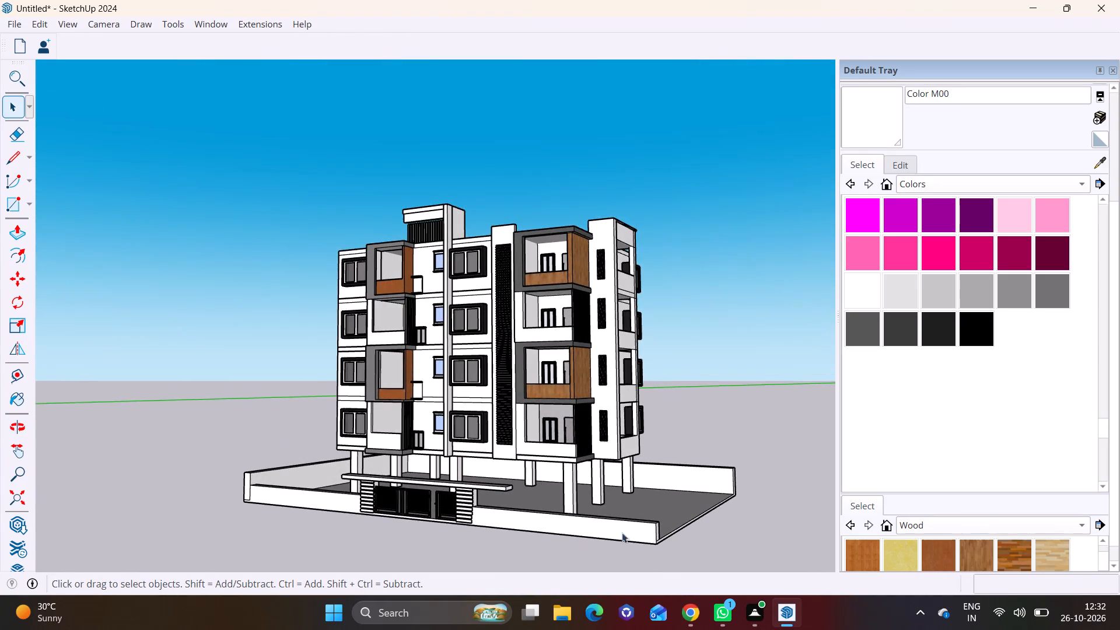
{"action": "scroll", "coordinate": [649, 532], "scroll_direction": "up", "scroll_amount": 15}
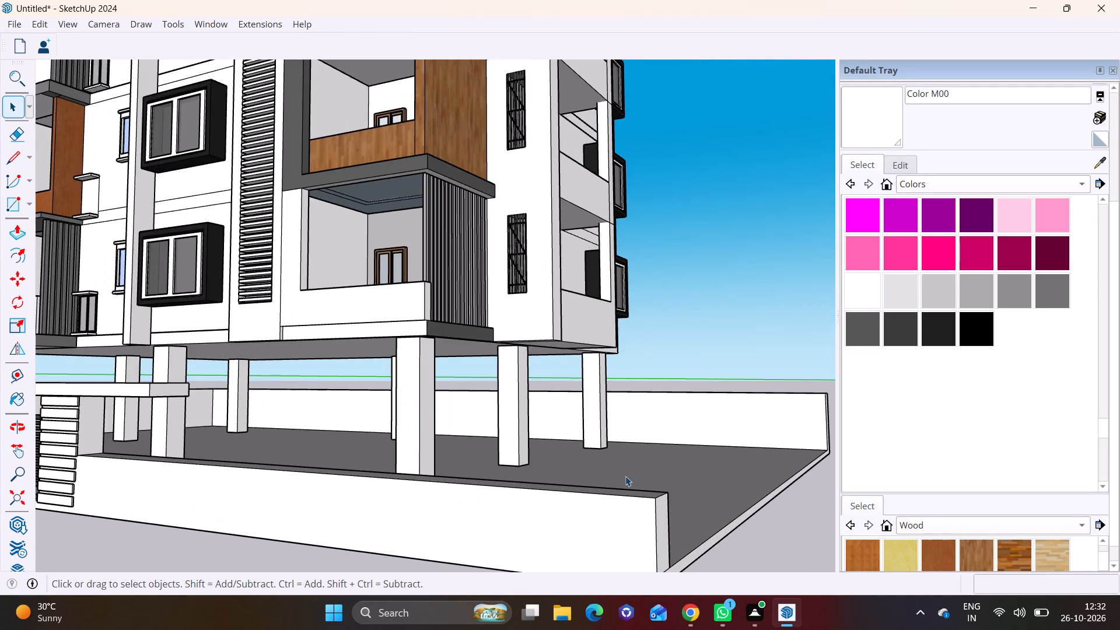
{"action": "scroll", "coordinate": [619, 476], "scroll_direction": "down", "scroll_amount": 3}
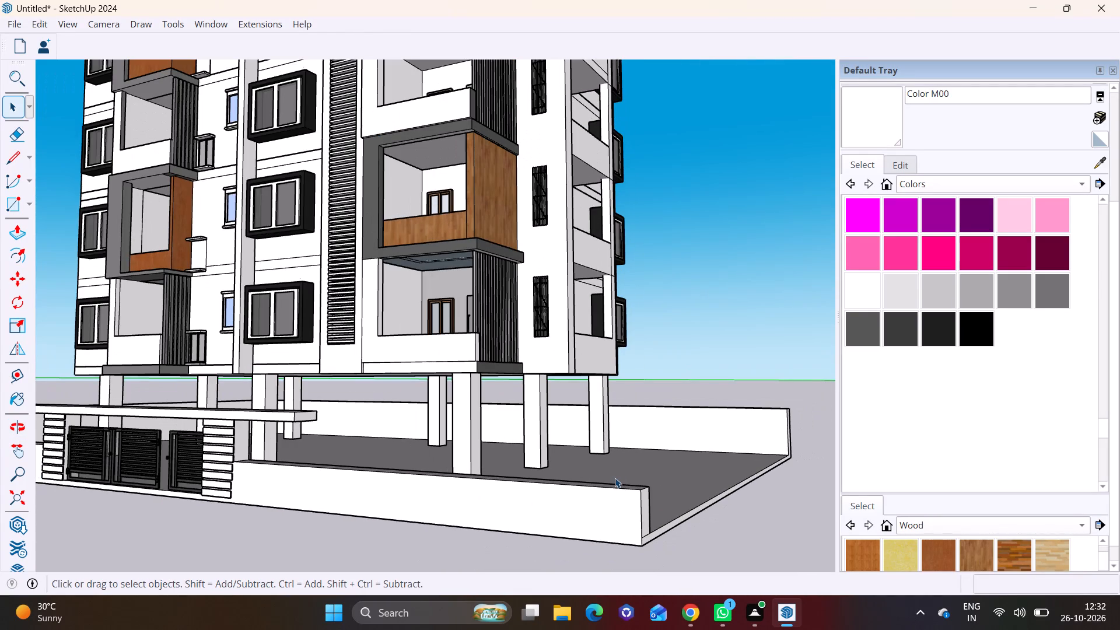
{"action": "scroll", "coordinate": [687, 464], "scroll_direction": "down", "scroll_amount": 3}
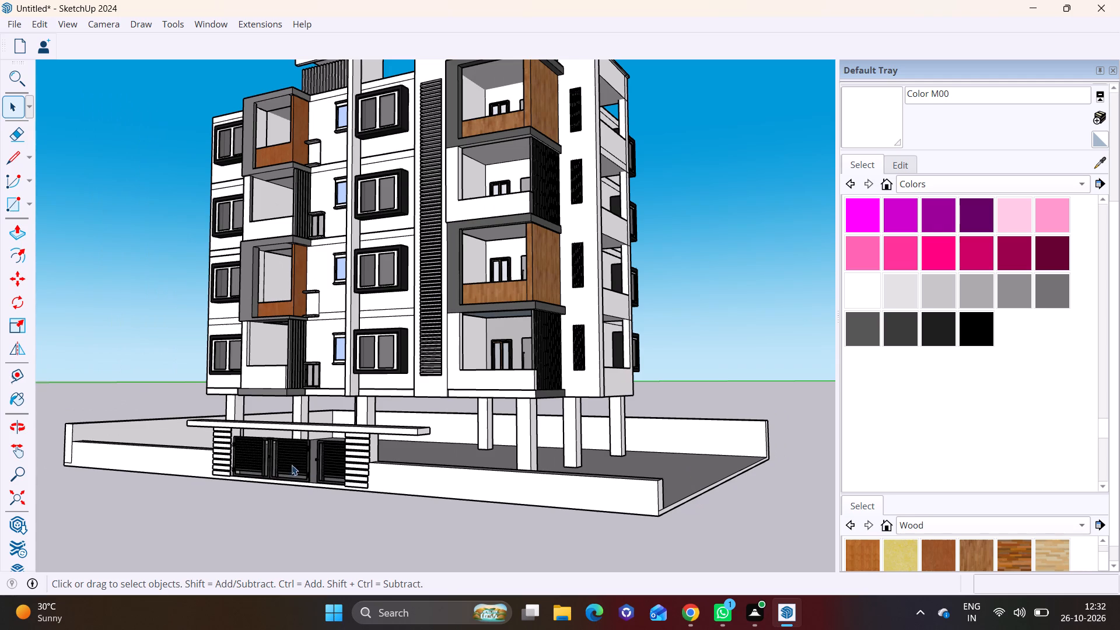
{"action": "middle_click_drag", "start_coordinate": [271, 463], "coordinate": [266, 492]}
{"action": "middle_click_drag", "start_coordinate": [201, 505], "coordinate": [193, 534]}
{"action": "scroll", "coordinate": [213, 472], "scroll_direction": "up", "scroll_amount": 2}
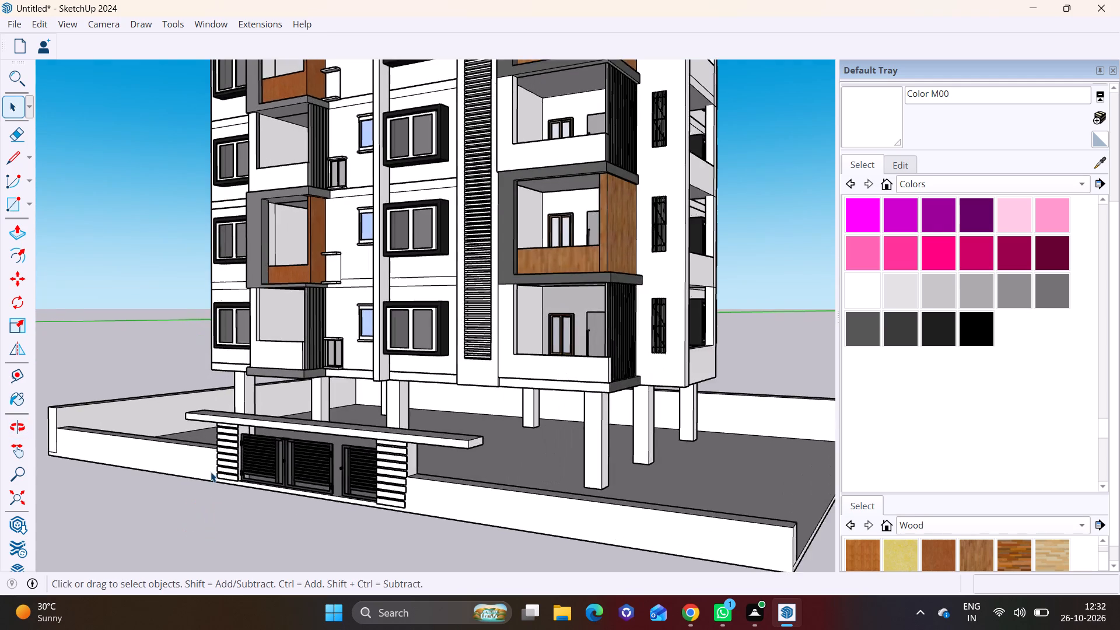
{"action": "scroll", "coordinate": [177, 477], "scroll_direction": "up", "scroll_amount": 3}
{"action": "scroll", "coordinate": [197, 474], "scroll_direction": "down", "scroll_amount": 4}
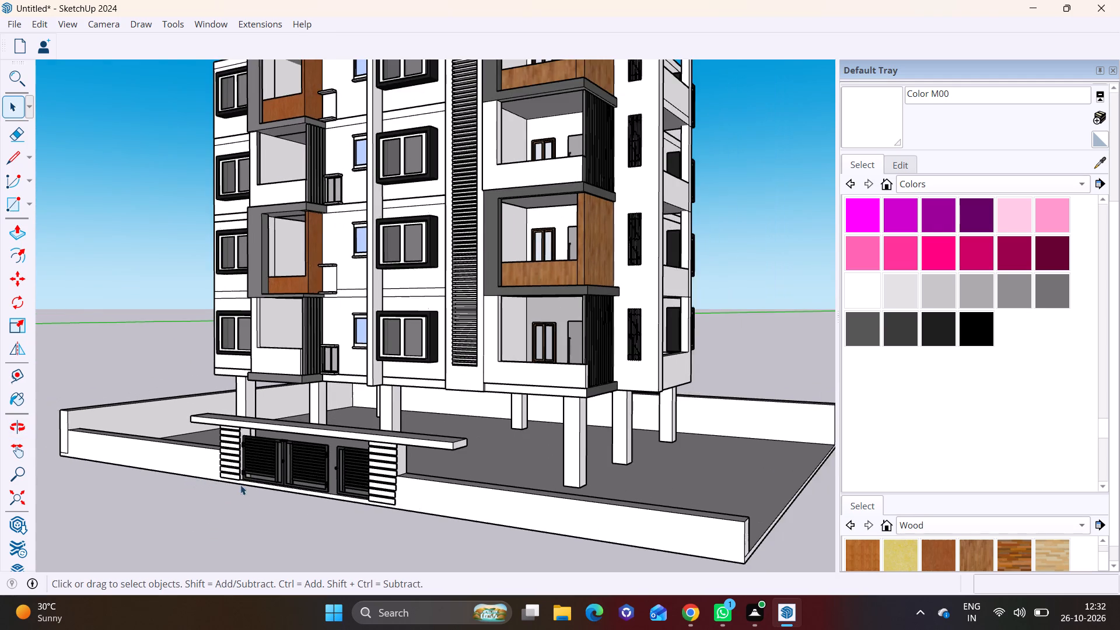
{"action": "middle_click_drag", "start_coordinate": [243, 488], "coordinate": [286, 498]}
{"action": "scroll", "coordinate": [300, 494], "scroll_direction": "down", "scroll_amount": 4}
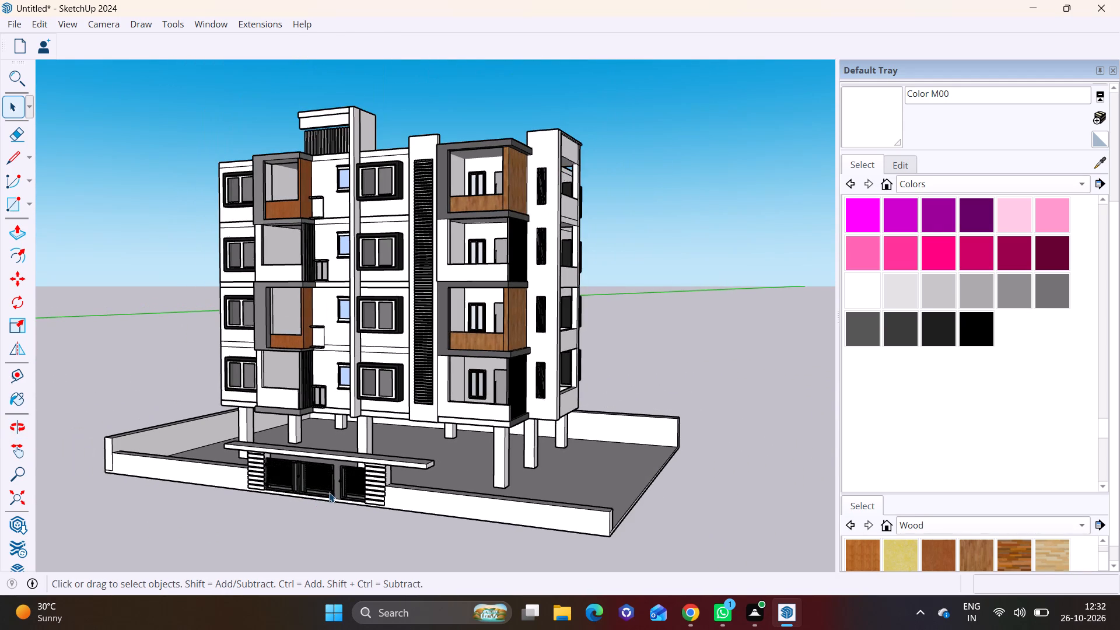
{"action": "middle_click_drag", "start_coordinate": [331, 492], "coordinate": [320, 525]}
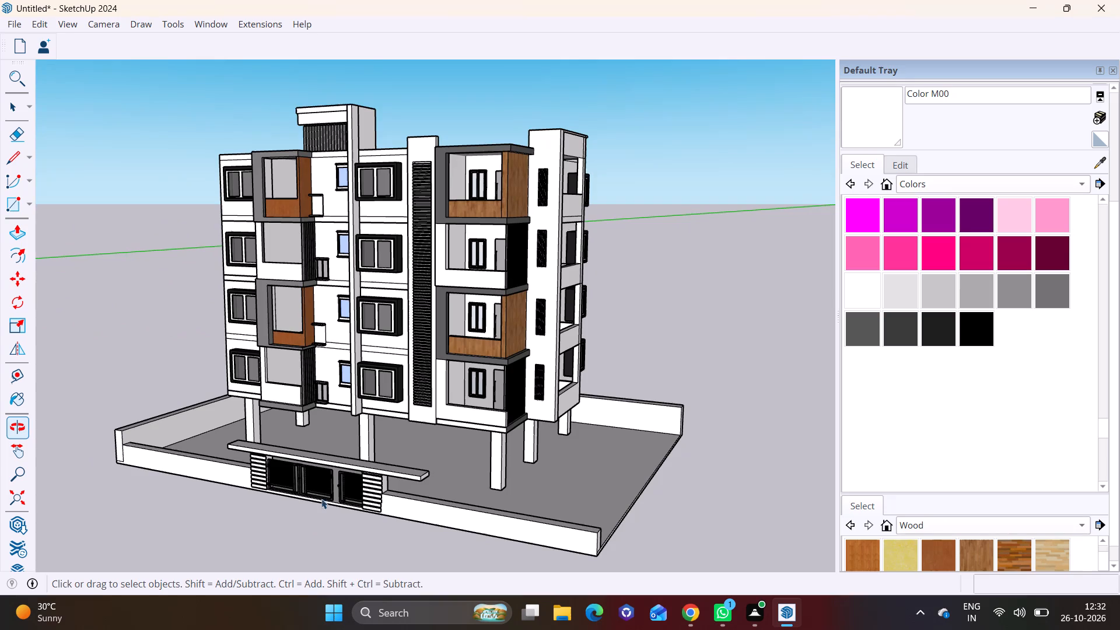
{"action": "scroll", "coordinate": [319, 487], "scroll_direction": "up", "scroll_amount": 2}
{"action": "scroll", "coordinate": [355, 450], "scroll_direction": "down", "scroll_amount": 1}
{"action": "middle_click_drag", "start_coordinate": [377, 429], "coordinate": [387, 398]}
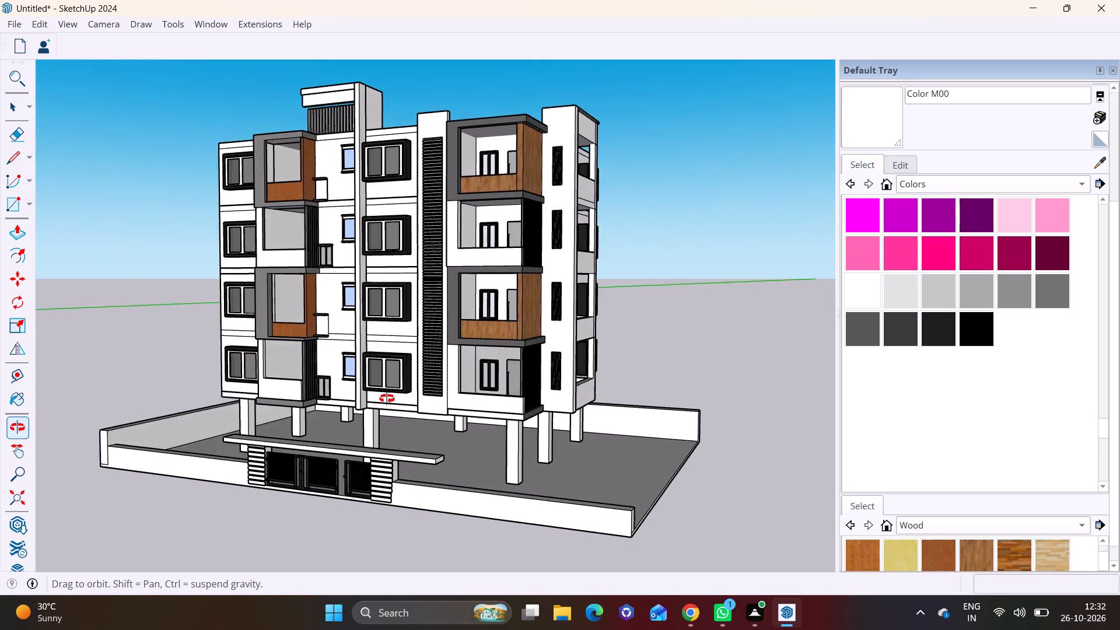
{"action": "middle_click_drag", "start_coordinate": [387, 398], "coordinate": [387, 462]}
{"action": "scroll", "coordinate": [449, 483], "scroll_direction": "down", "scroll_amount": 1}
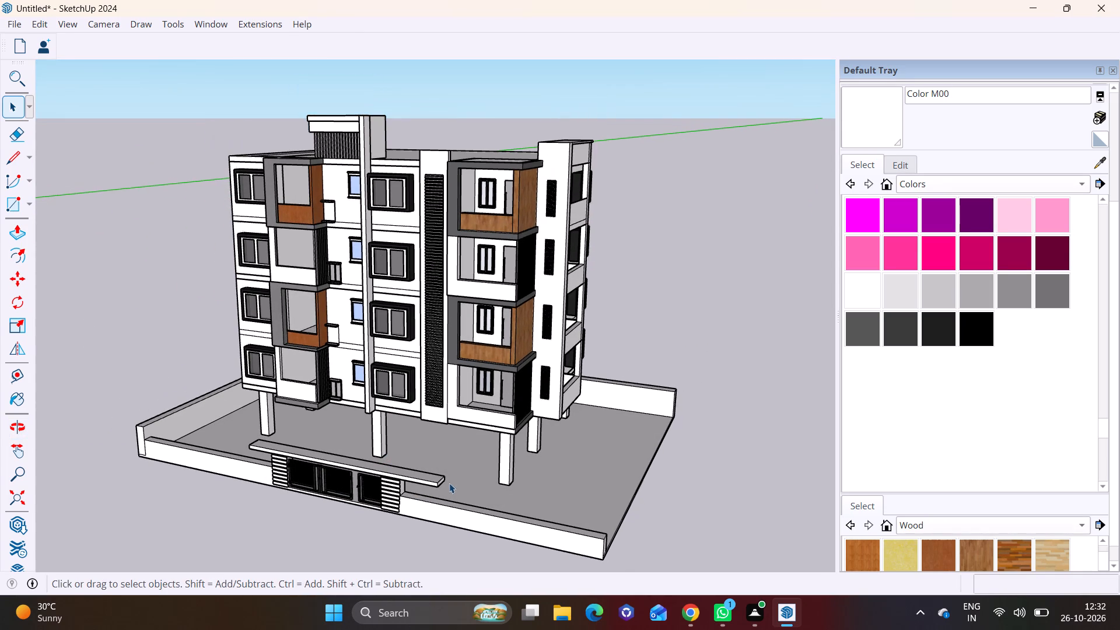
{"action": "middle_click_drag", "start_coordinate": [461, 451], "coordinate": [405, 447]}
{"action": "scroll", "coordinate": [489, 463], "scroll_direction": "up", "scroll_amount": 1}
{"action": "scroll", "coordinate": [499, 468], "scroll_direction": "down", "scroll_amount": 2}
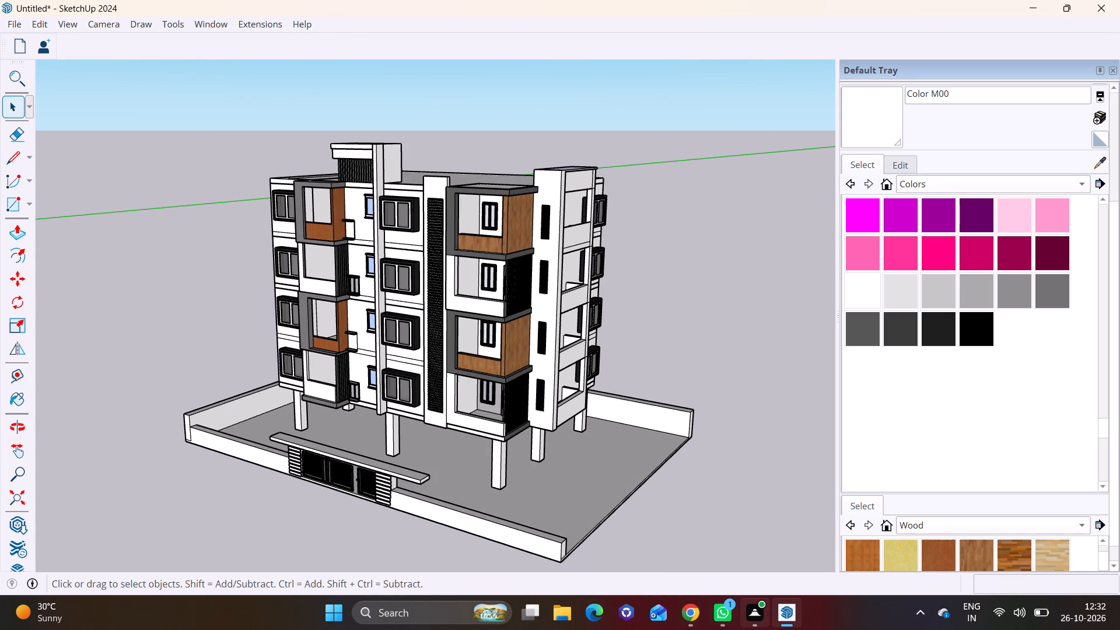
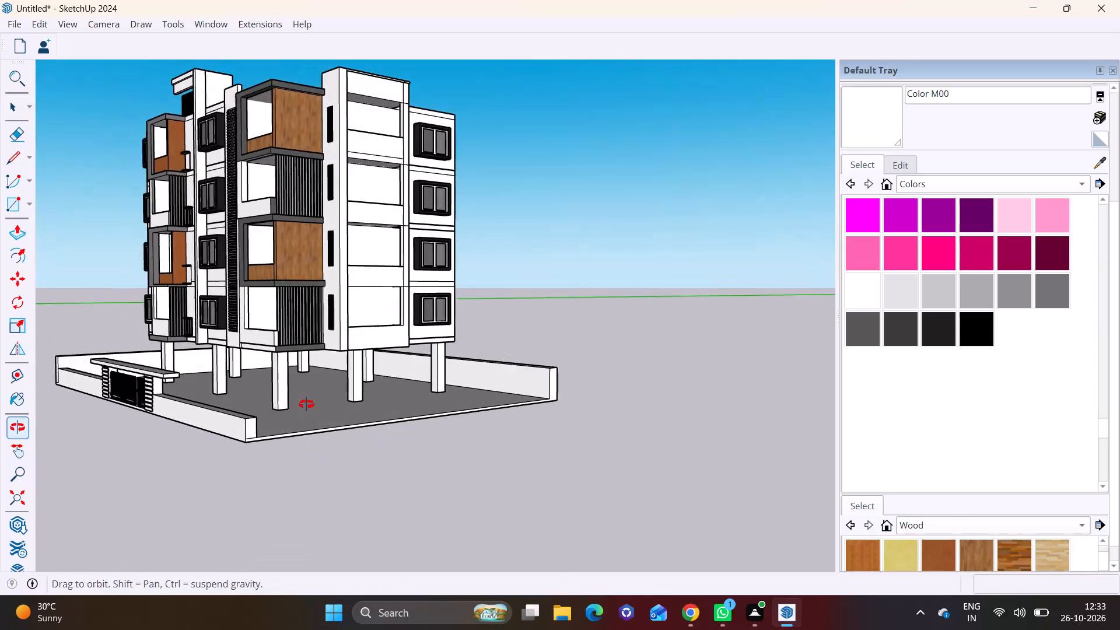
Examine the pillars and boundary walls around the open side of the building's compound.
{"action": "scroll", "coordinate": [323, 410], "scroll_direction": "up", "scroll_amount": 6}
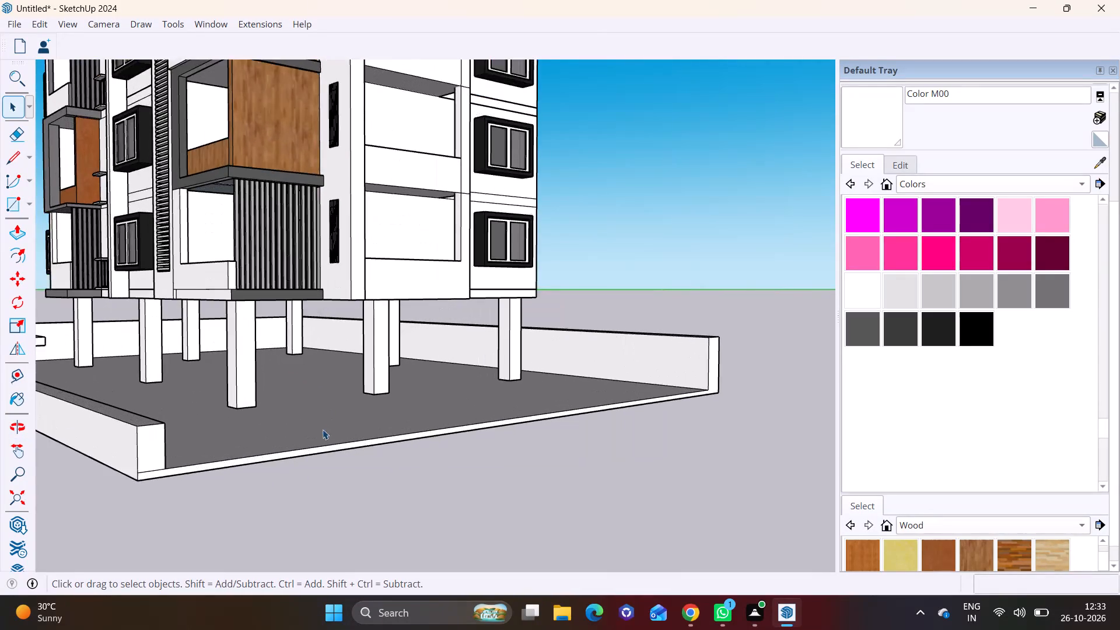
{"action": "scroll", "coordinate": [323, 429], "scroll_direction": "up", "scroll_amount": 2}
{"action": "scroll", "coordinate": [128, 444], "scroll_direction": "up", "scroll_amount": 1}
{"action": "scroll", "coordinate": [128, 444], "scroll_direction": "down", "scroll_amount": 16}
{"action": "middle_click_drag", "start_coordinate": [149, 436], "coordinate": [142, 433]}
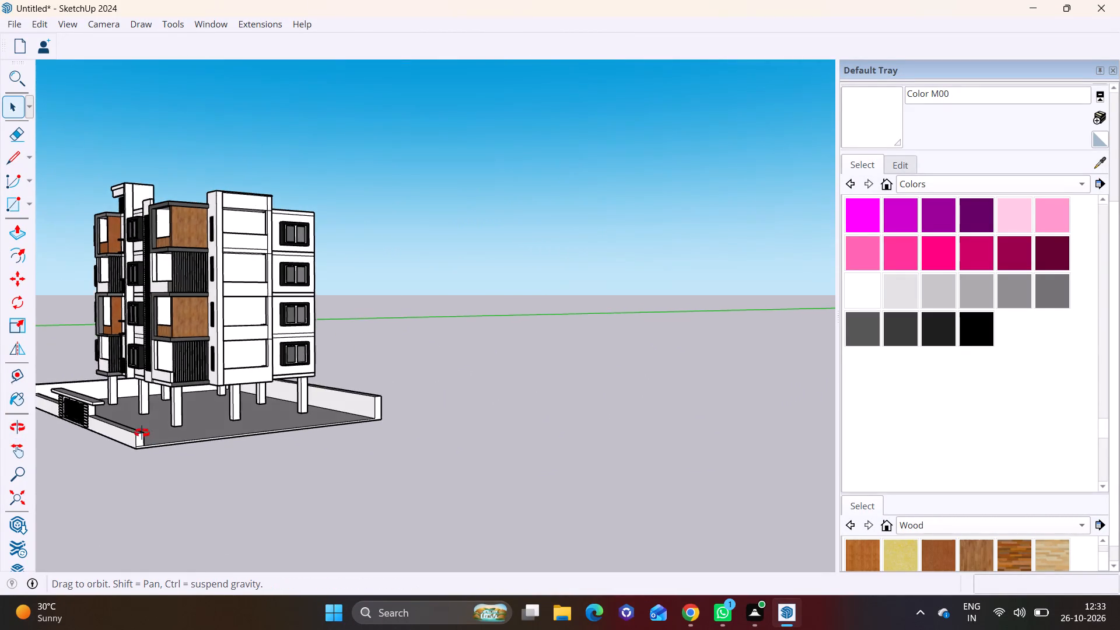
{"action": "middle_click_drag", "start_coordinate": [142, 433], "coordinate": [146, 416]}
{"action": "scroll", "coordinate": [280, 412], "scroll_direction": "up", "scroll_amount": 4}
{"action": "scroll", "coordinate": [201, 419], "scroll_direction": "down", "scroll_amount": 3}
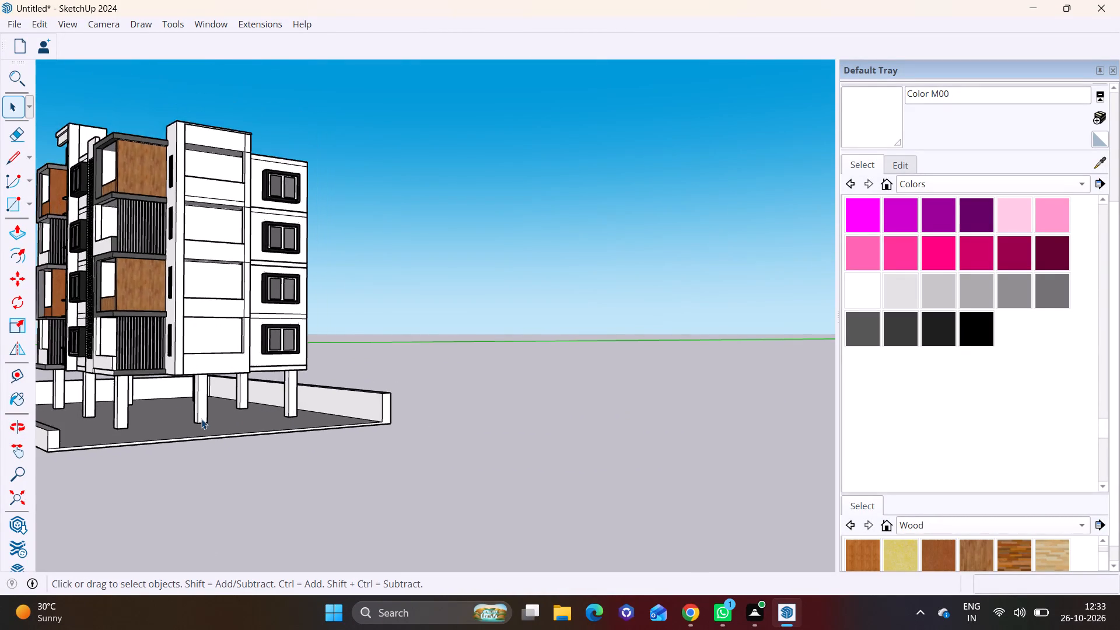
{"action": "scroll", "coordinate": [201, 419], "scroll_direction": "down", "scroll_amount": 2}
{"action": "middle_click_drag", "start_coordinate": [177, 434], "coordinate": [160, 425]}
{"action": "scroll", "coordinate": [219, 411], "scroll_direction": "up", "scroll_amount": 1}
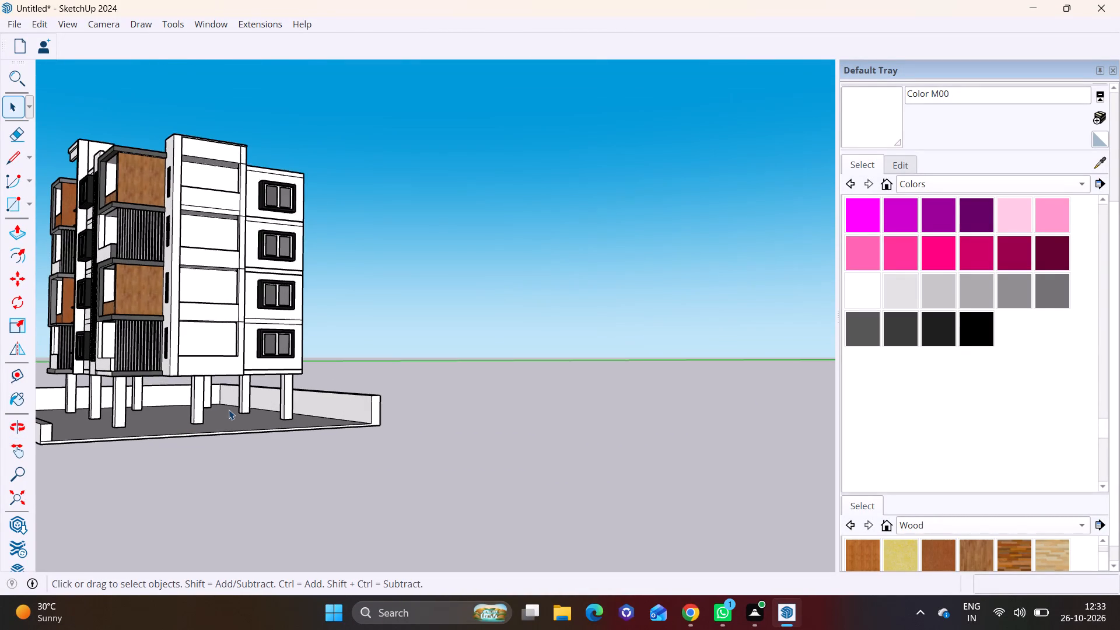
{"action": "scroll", "coordinate": [229, 409], "scroll_direction": "up", "scroll_amount": 1}
Push/pull the inner face of the gate-side boundary wall, between the gate and the open side, by about 11 11/16".
{"action": "left_click", "coordinate": [29, 202]}
{"action": "left_click", "coordinate": [40, 223]}
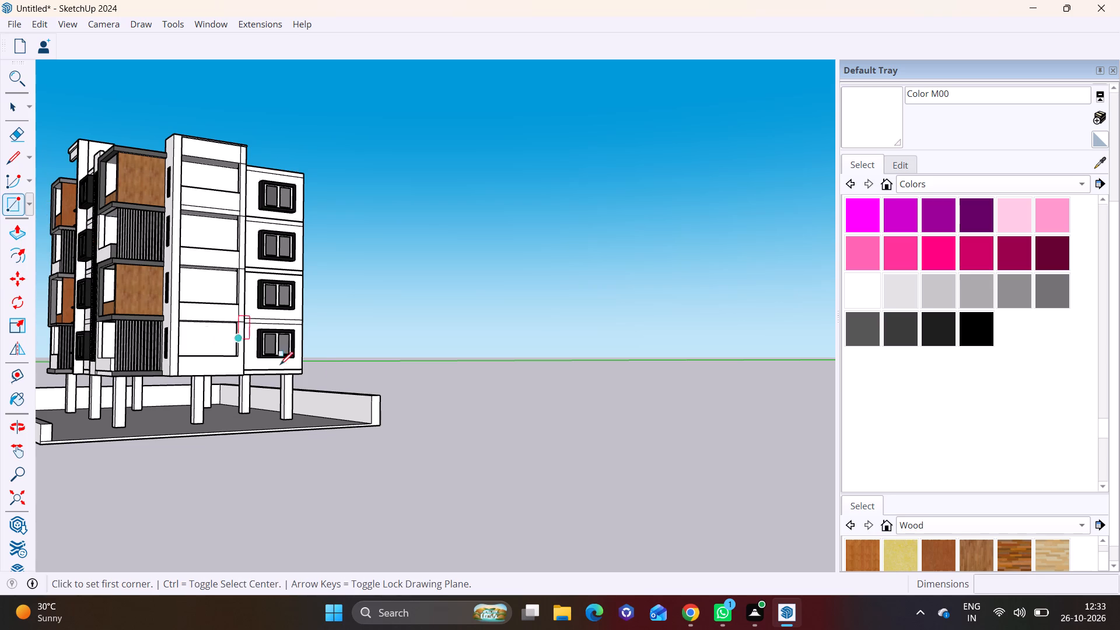
{"action": "middle_click_drag", "start_coordinate": [379, 395], "coordinate": [129, 420]}
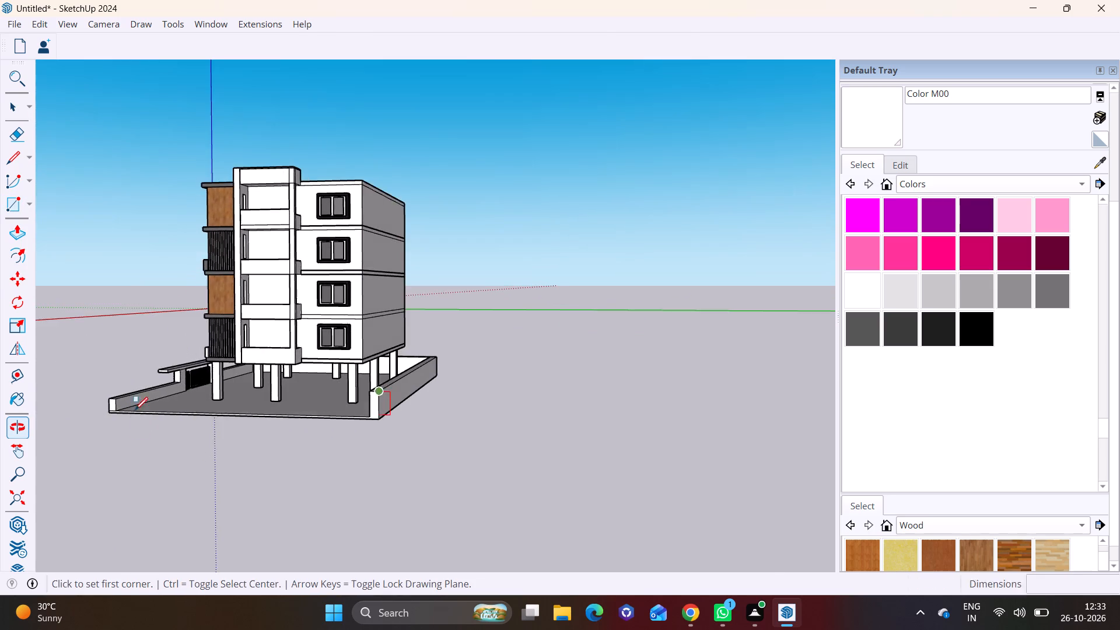
{"action": "scroll", "coordinate": [142, 403], "scroll_direction": "up", "scroll_amount": 15}
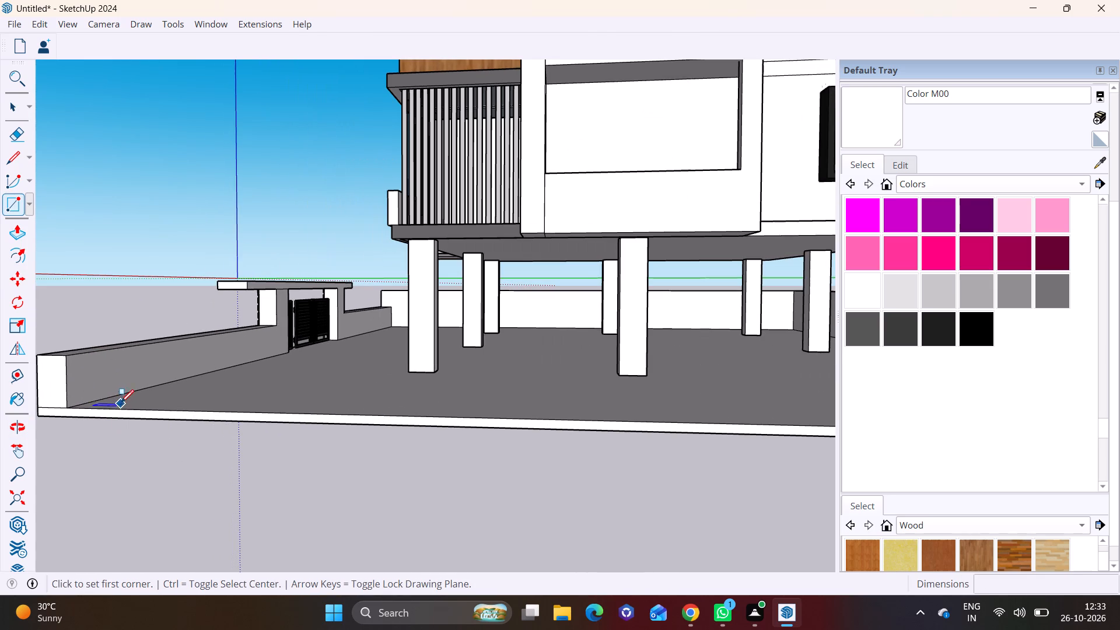
{"action": "left_click", "coordinate": [15, 108]}
{"action": "left_click", "coordinate": [128, 373]}
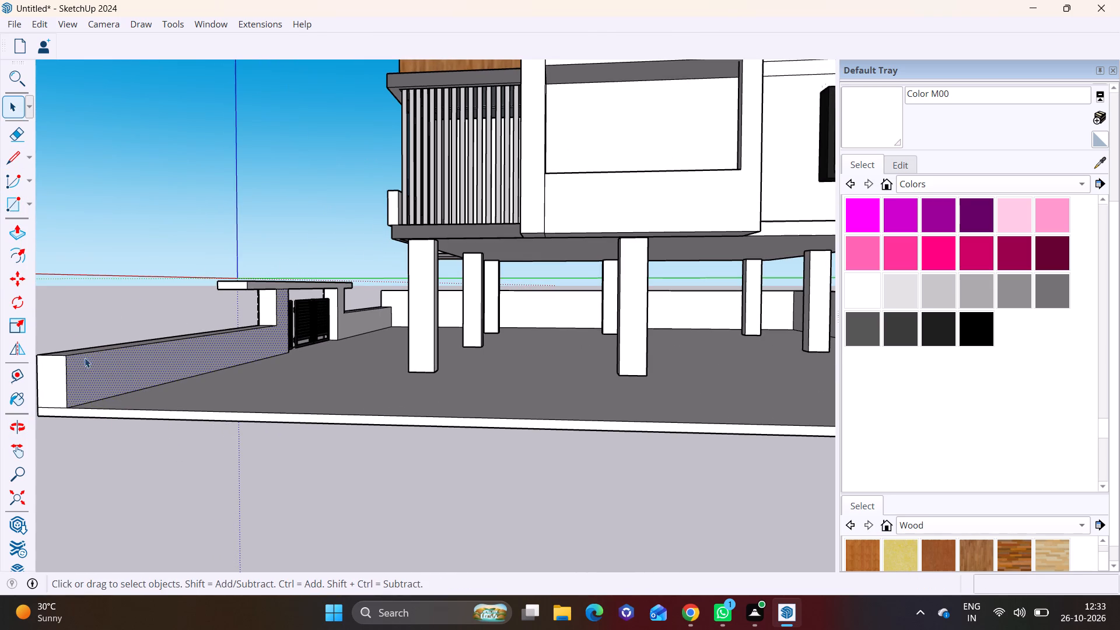
{"action": "left_click", "coordinate": [17, 237]}
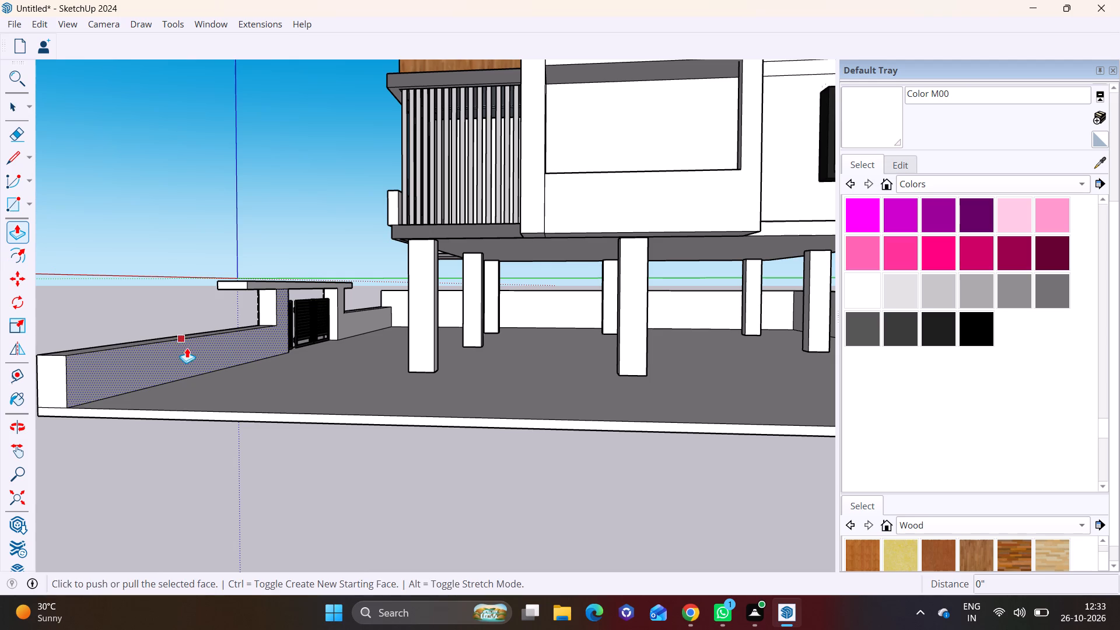
{"action": "left_click", "coordinate": [190, 350]}
{"action": "left_click", "coordinate": [176, 348]}
Draw a rectangular strip about 2' by 61' 7" on the ground slab along the compound's open edge, between the two side walls.
{"action": "middle_click_drag", "start_coordinate": [302, 412], "coordinate": [276, 473]}
{"action": "scroll", "coordinate": [262, 470], "scroll_direction": "down", "scroll_amount": 2}
{"action": "middle_click_drag", "start_coordinate": [179, 459], "coordinate": [222, 436]}
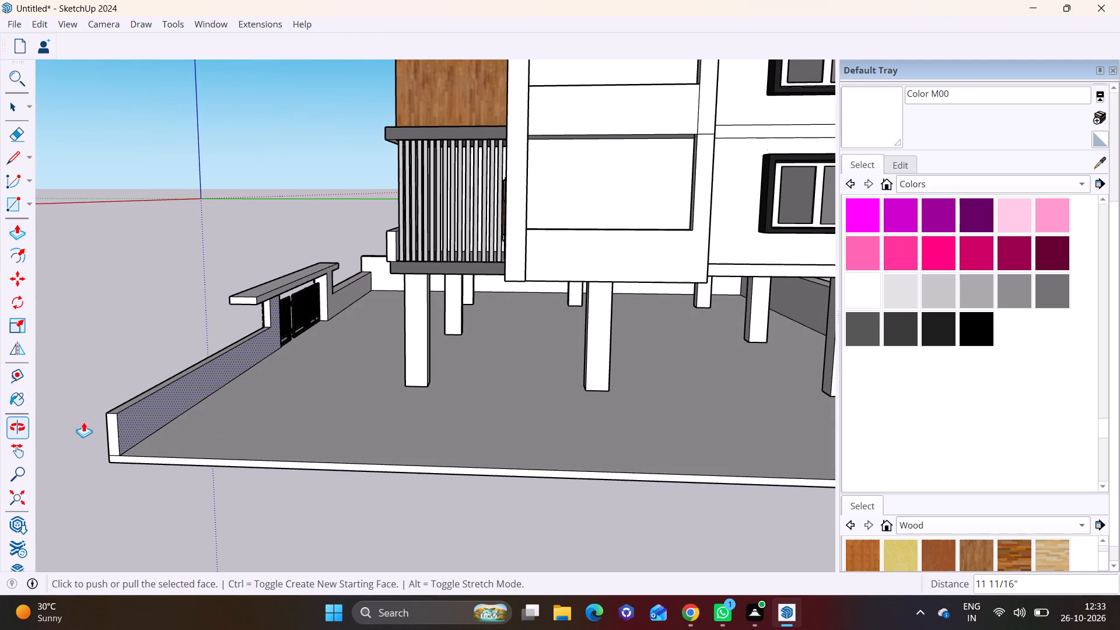
{"action": "left_click", "coordinate": [27, 207]}
{"action": "left_click", "coordinate": [32, 226]}
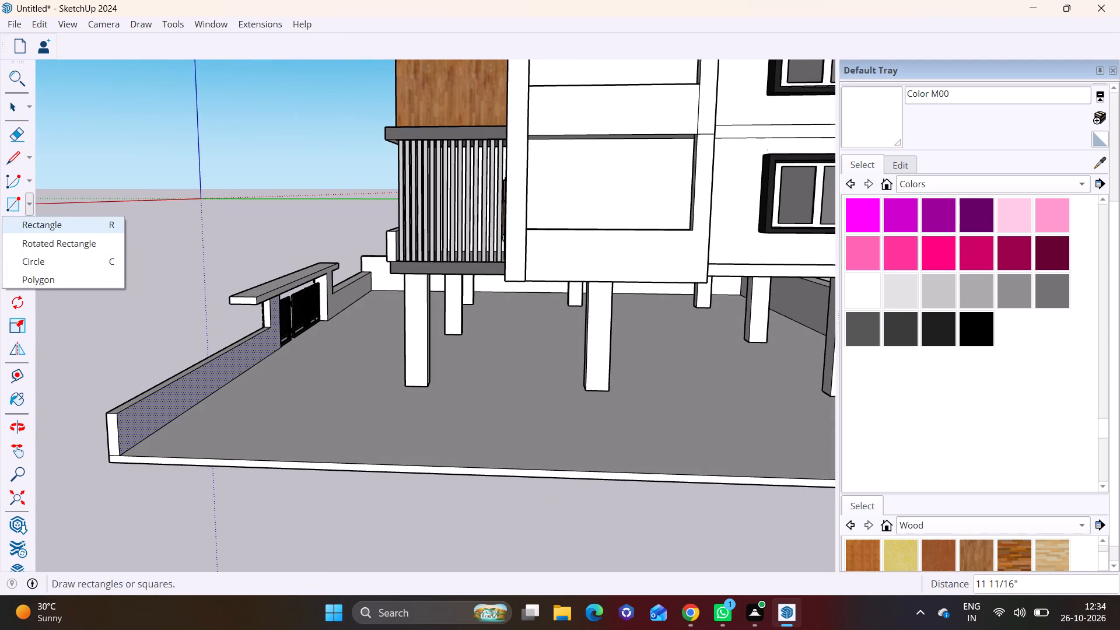
{"action": "scroll", "coordinate": [177, 456], "scroll_direction": "up", "scroll_amount": 8}
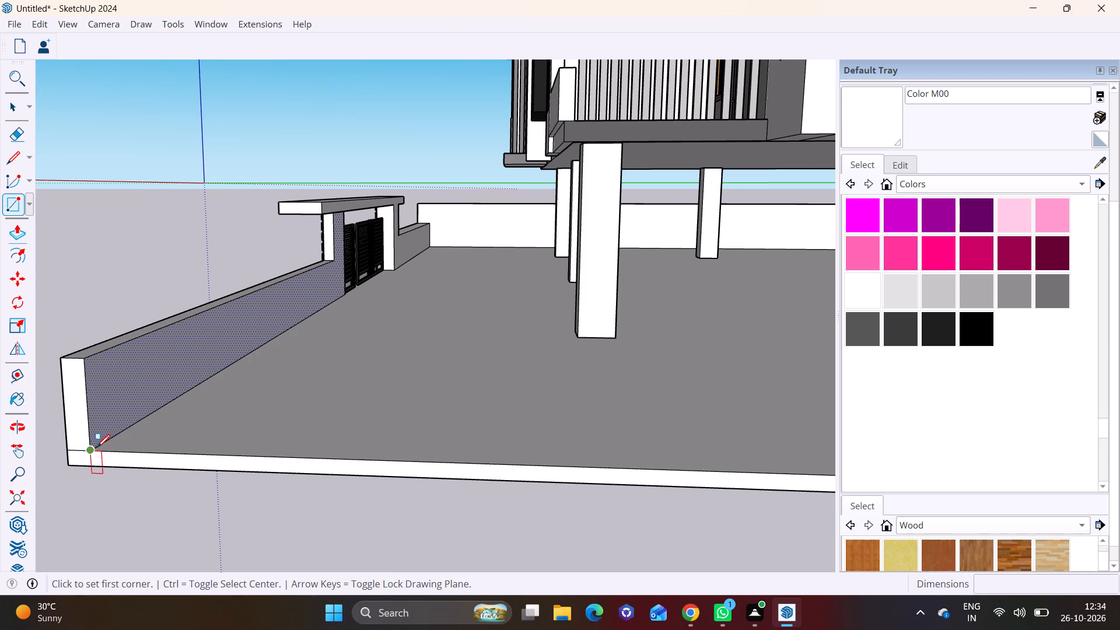
{"action": "left_click", "coordinate": [97, 447]}
{"action": "scroll", "coordinate": [213, 445], "scroll_direction": "down", "scroll_amount": 2}
{"action": "scroll", "coordinate": [269, 454], "scroll_direction": "down", "scroll_amount": 2}
{"action": "scroll", "coordinate": [355, 445], "scroll_direction": "down", "scroll_amount": 1}
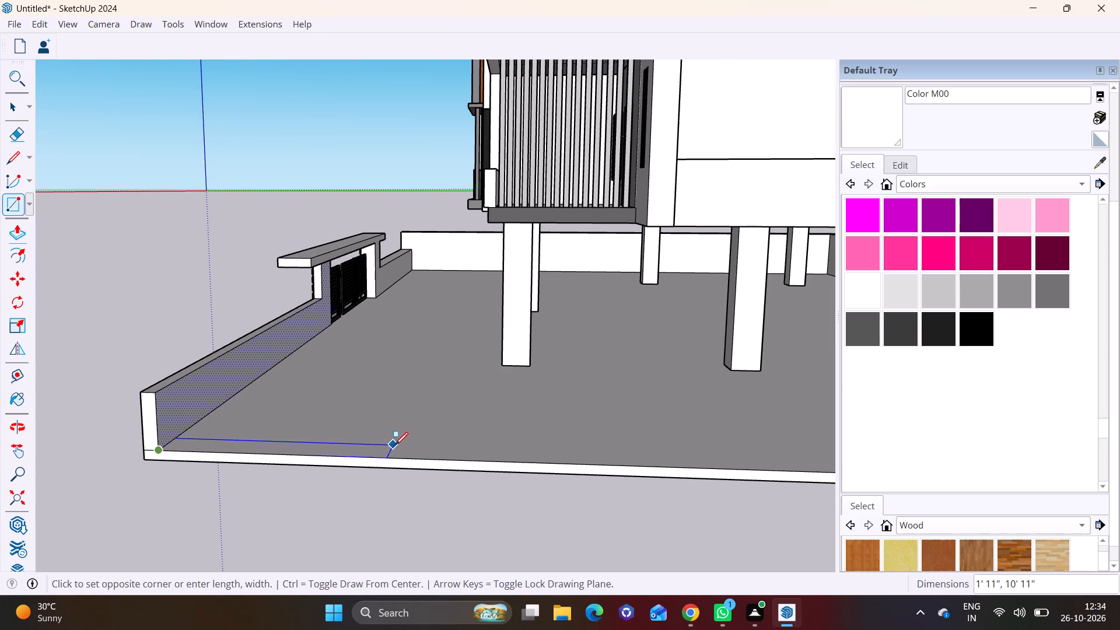
{"action": "middle_click_drag", "start_coordinate": [608, 458], "coordinate": [608, 467]}
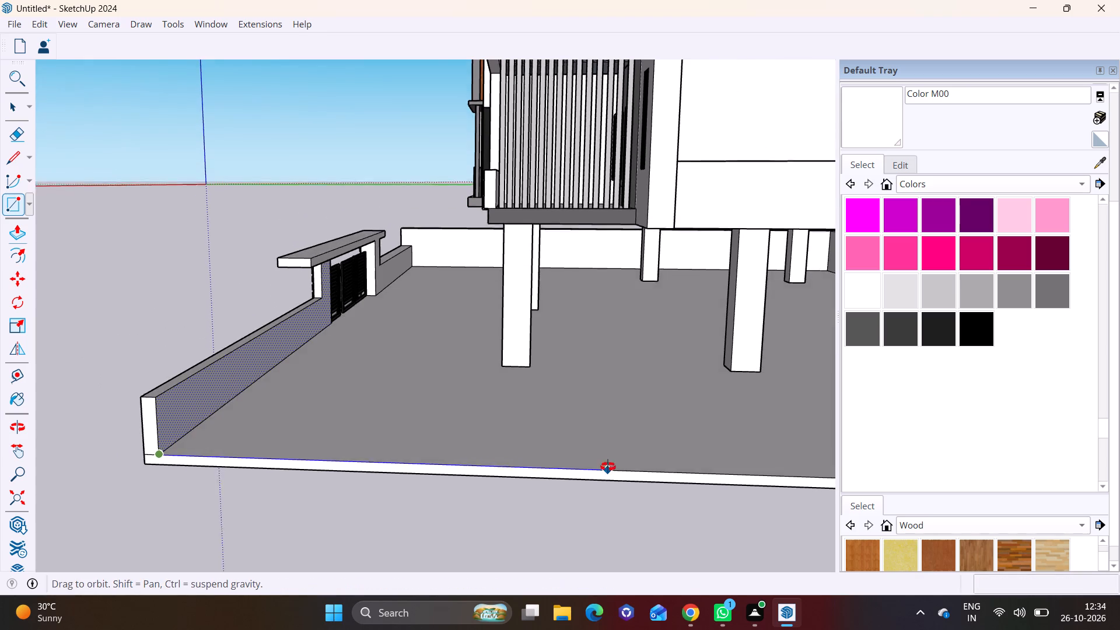
{"action": "middle_click_drag", "start_coordinate": [608, 467], "coordinate": [608, 487]}
{"action": "scroll", "coordinate": [643, 468], "scroll_direction": "down", "scroll_amount": 7}
{"action": "scroll", "coordinate": [697, 484], "scroll_direction": "down", "scroll_amount": 3}
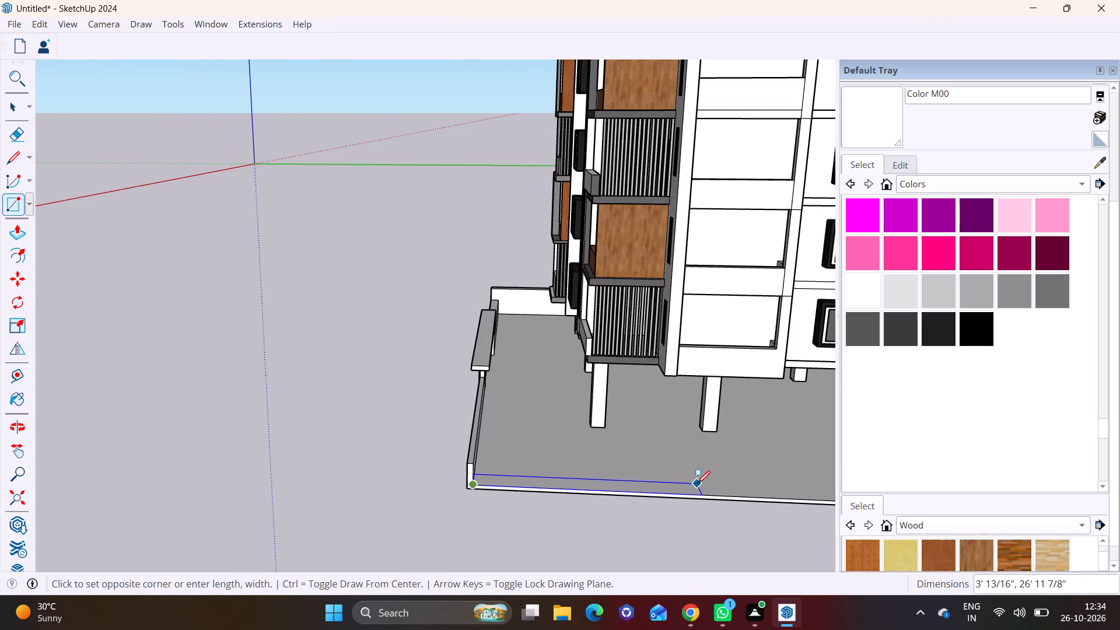
{"action": "middle_click_drag", "start_coordinate": [685, 486], "coordinate": [426, 466], "text": "shift"}
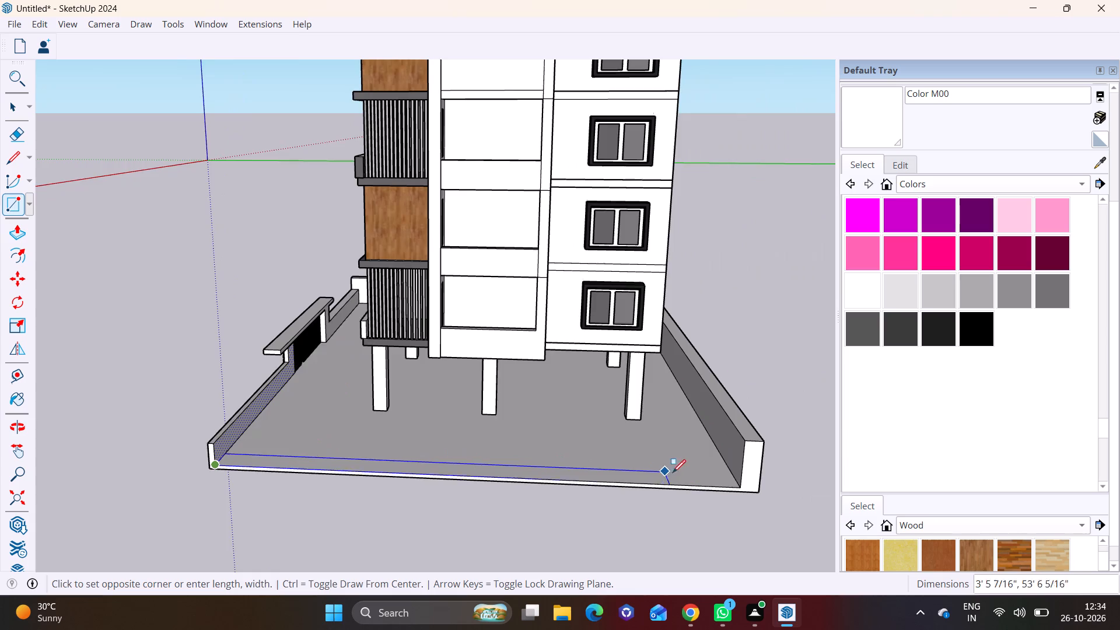
{"action": "scroll", "coordinate": [703, 476], "scroll_direction": "up", "scroll_amount": 5}
{"action": "middle_click_drag", "start_coordinate": [735, 483], "coordinate": [732, 509]}
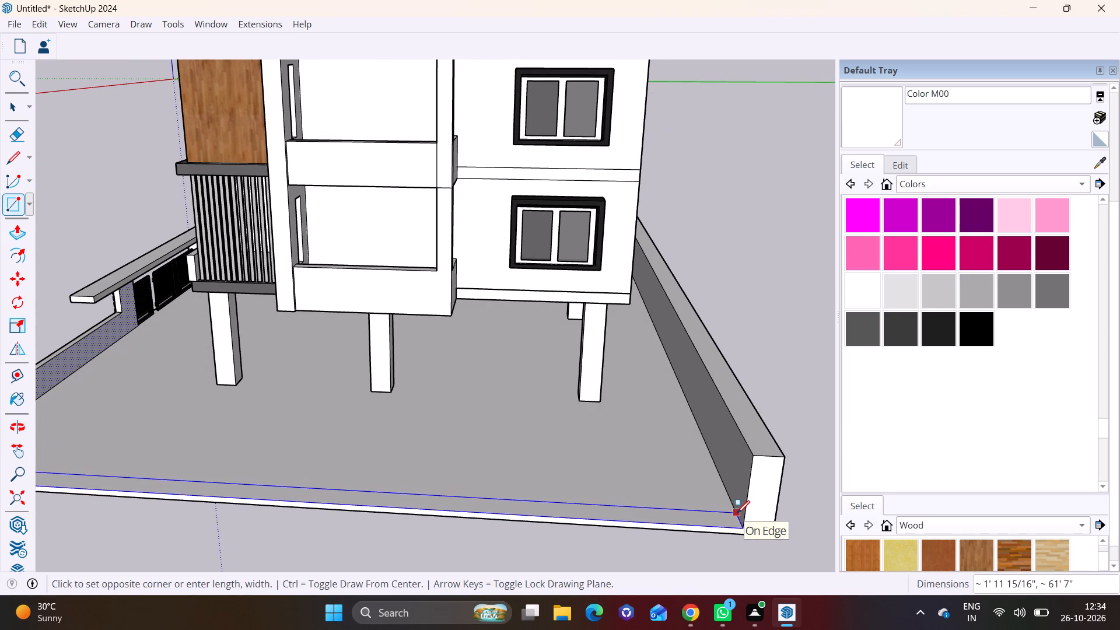
{"action": "left_click", "coordinate": [737, 516]}
Push/pull the new strip along the open edge upward by about 2' 9 11/16" to form a boundary wall.
{"action": "scroll", "coordinate": [432, 471], "scroll_direction": "down", "scroll_amount": 3}
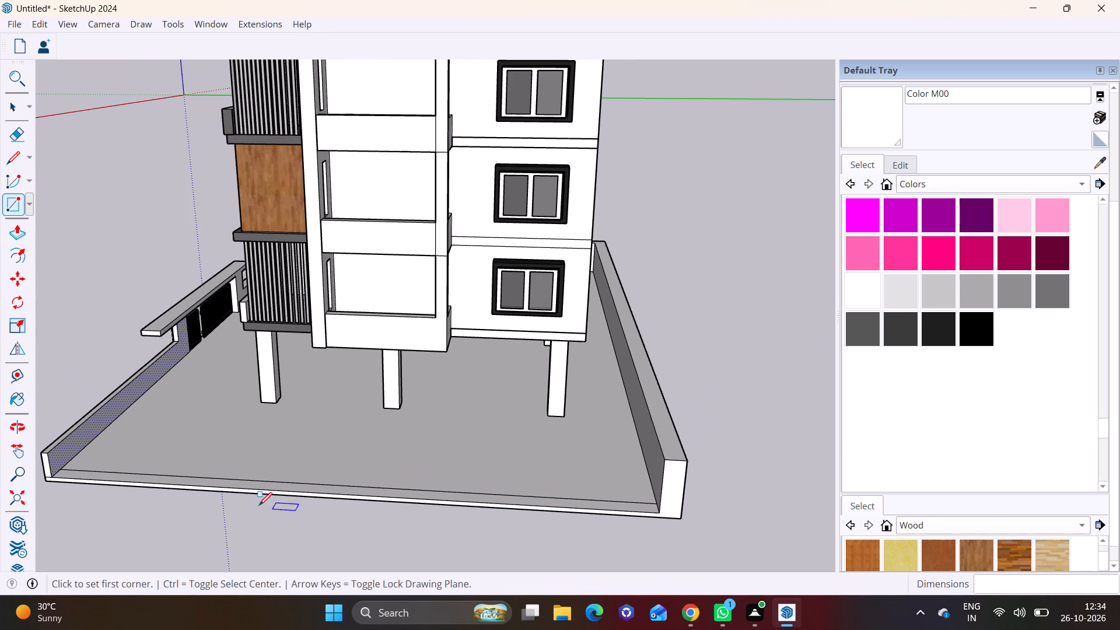
{"action": "left_click", "coordinate": [3, 104]}
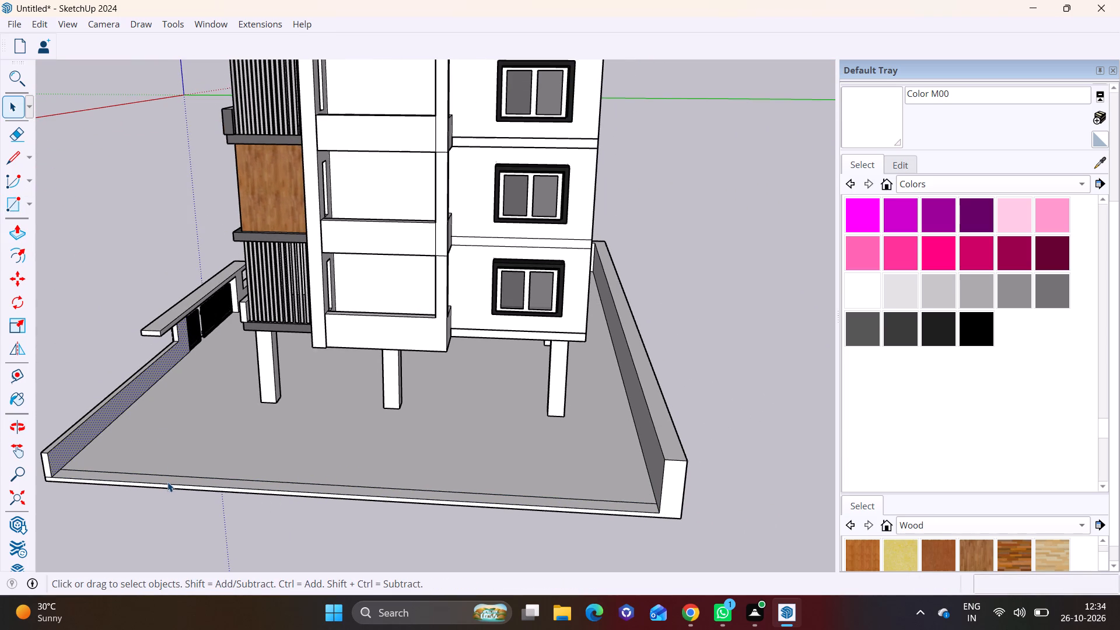
{"action": "left_click", "coordinate": [168, 481]}
{"action": "left_click", "coordinate": [13, 233]}
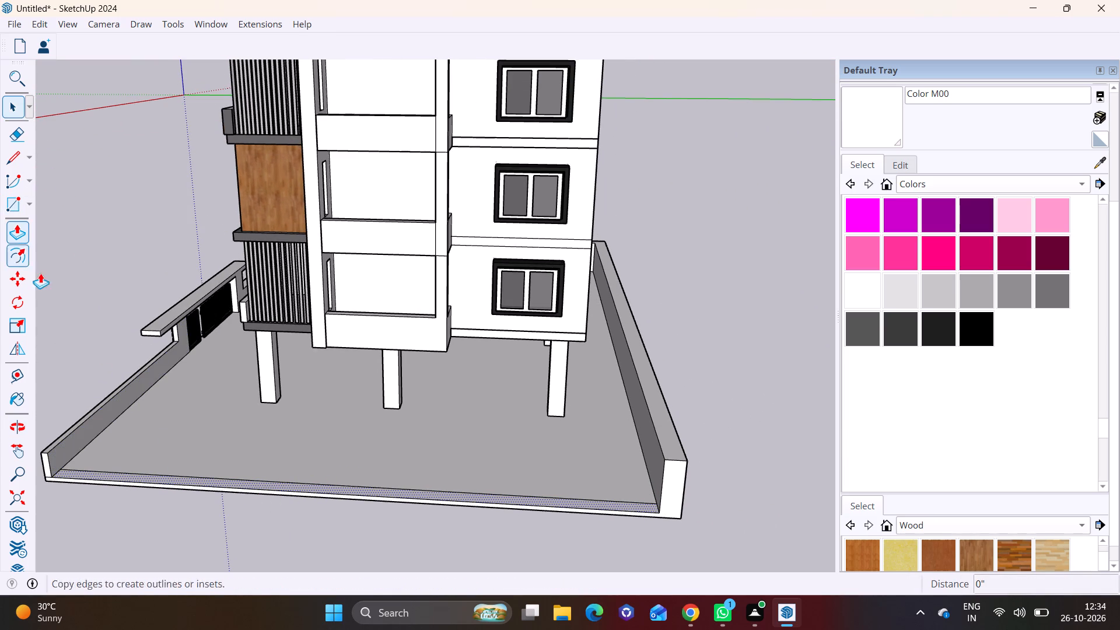
{"action": "left_click", "coordinate": [103, 474]}
{"action": "left_click", "coordinate": [85, 422]}
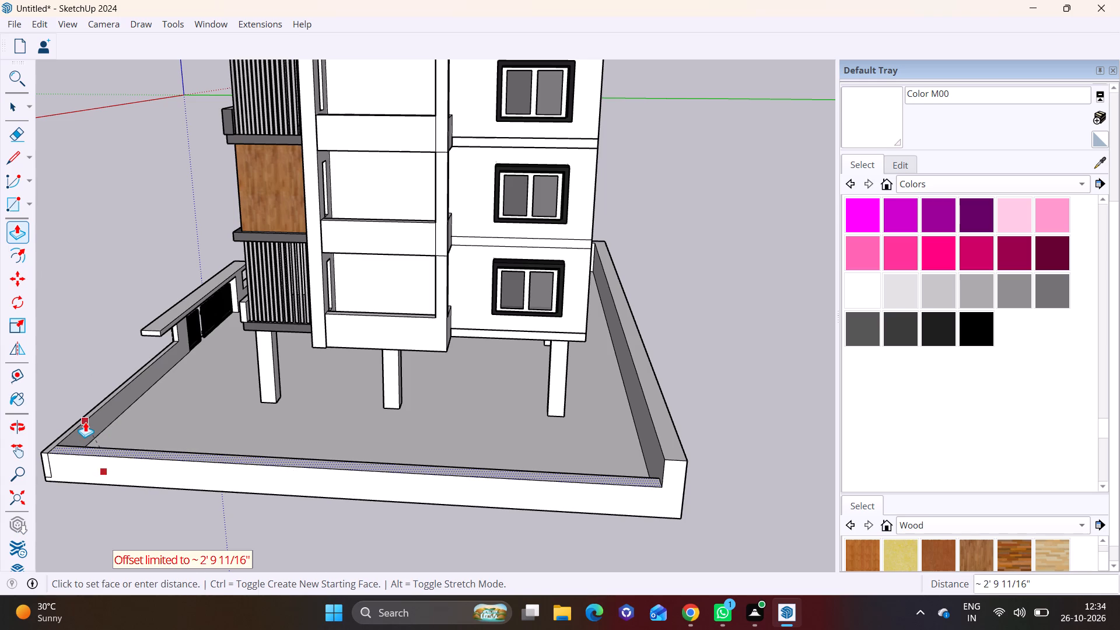
Raise the new boundary wall's top face another 2' 11 1/8" or so, level with the adjoining taller wall.
{"action": "scroll", "coordinate": [207, 471], "scroll_direction": "down", "scroll_amount": 3}
{"action": "middle_click_drag", "start_coordinate": [443, 510], "coordinate": [641, 475]}
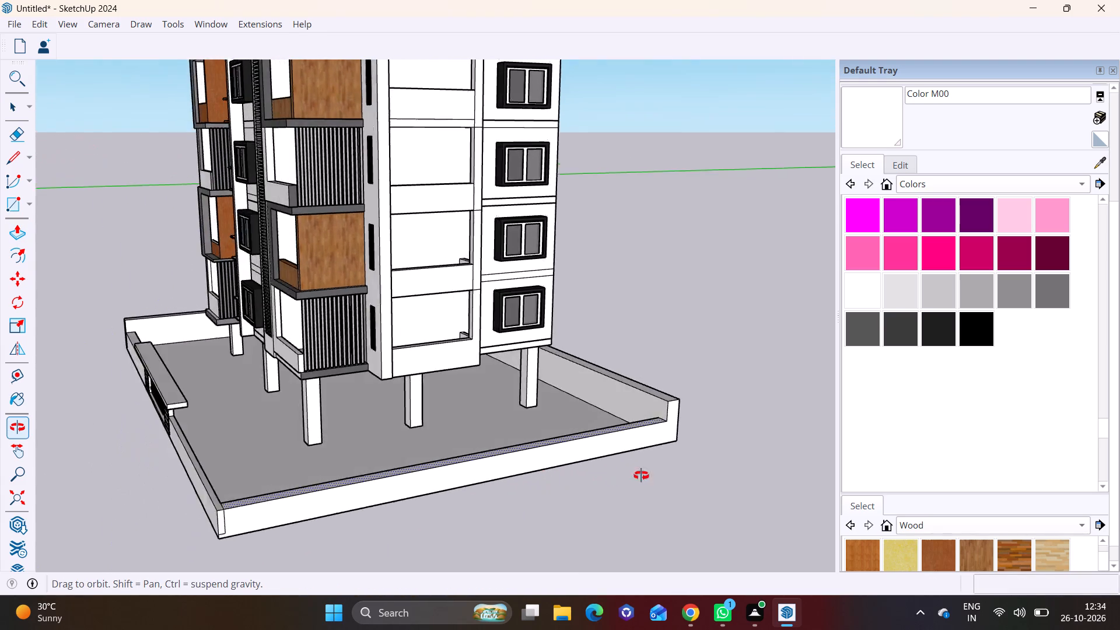
{"action": "middle_click_drag", "start_coordinate": [641, 475], "coordinate": [716, 452]}
{"action": "scroll", "coordinate": [610, 419], "scroll_direction": "down", "scroll_amount": 2}
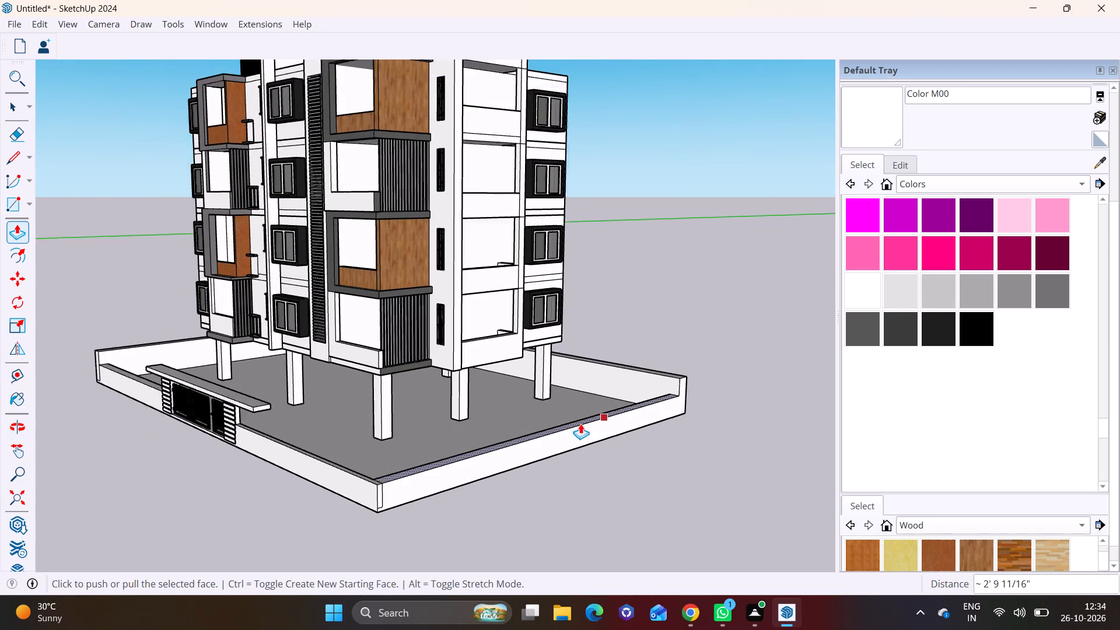
{"action": "scroll", "coordinate": [580, 423], "scroll_direction": "down", "scroll_amount": 2}
{"action": "middle_click_drag", "start_coordinate": [470, 432], "coordinate": [443, 491]}
{"action": "scroll", "coordinate": [443, 486], "scroll_direction": "up", "scroll_amount": 7}
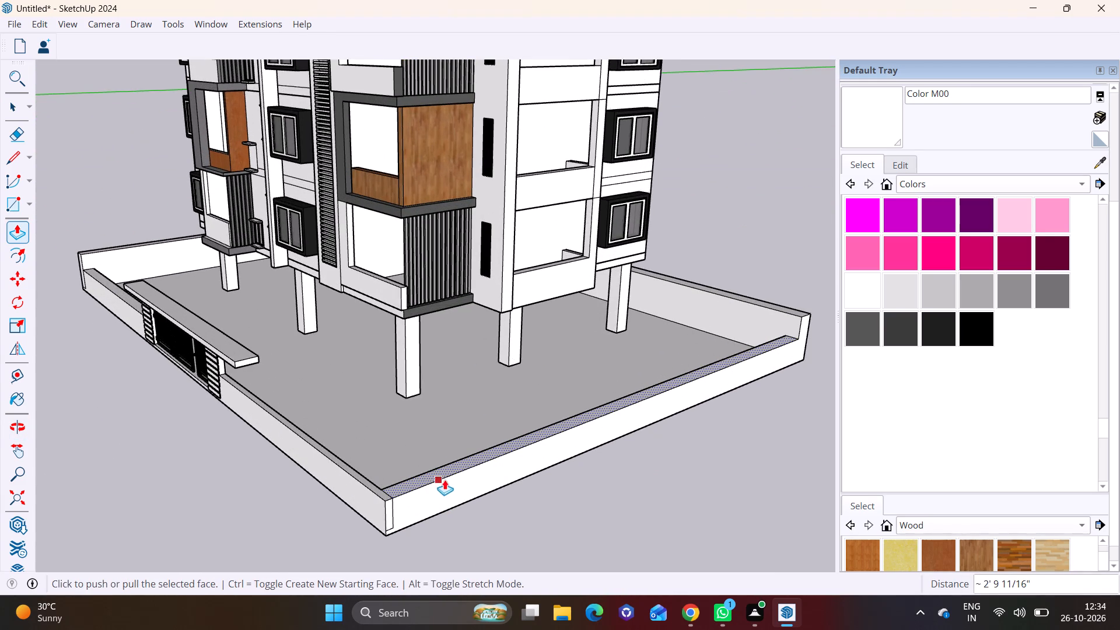
{"action": "left_click", "coordinate": [743, 351]}
{"action": "left_click", "coordinate": [789, 309]}
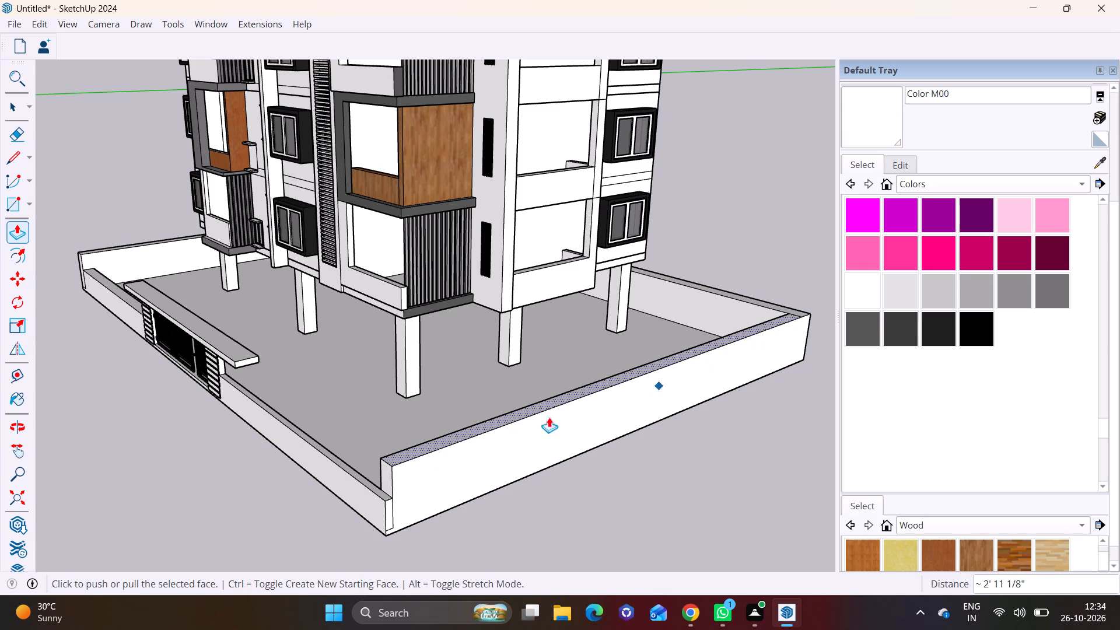
Raise the gate-side wall section between the gate and the new wall's corner by about 2' 11 1/8", level with the new wall.
{"action": "scroll", "coordinate": [348, 461], "scroll_direction": "up", "scroll_amount": 1}
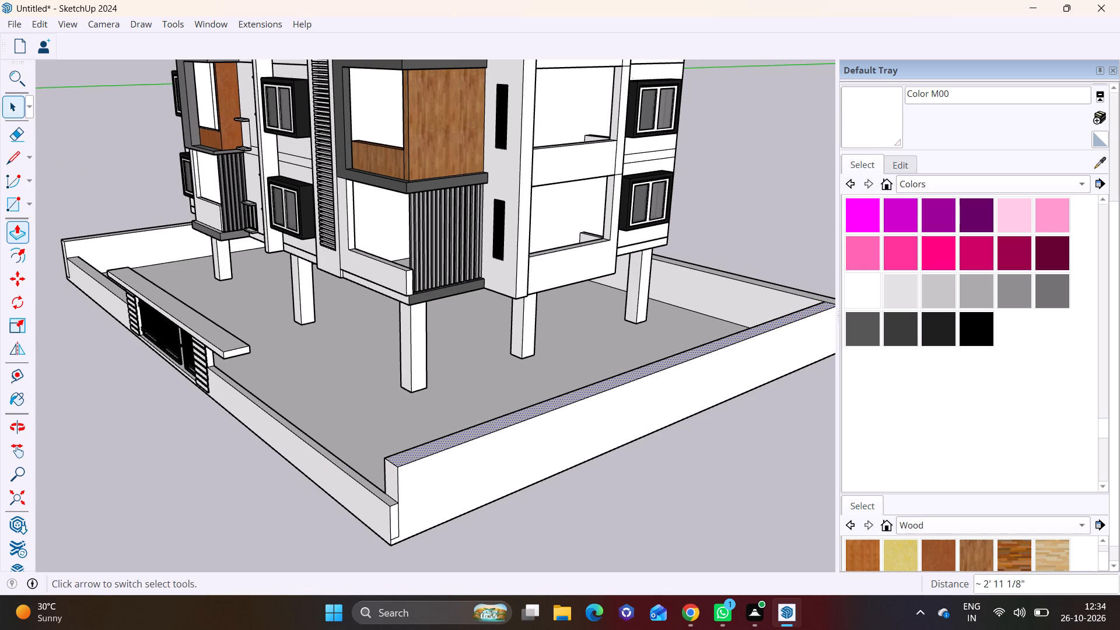
{"action": "left_click", "coordinate": [12, 106]}
{"action": "left_click", "coordinate": [389, 501]}
{"action": "scroll", "coordinate": [389, 501], "scroll_direction": "up", "scroll_amount": 2}
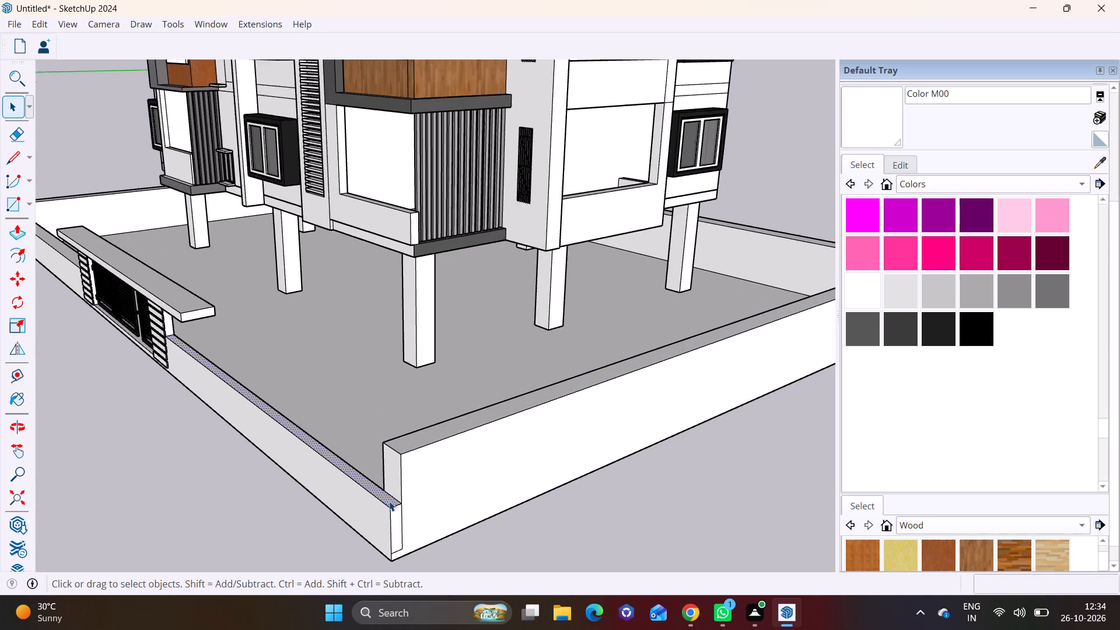
{"action": "scroll", "coordinate": [389, 501], "scroll_direction": "up", "scroll_amount": 3}
{"action": "left_click", "coordinate": [17, 235]}
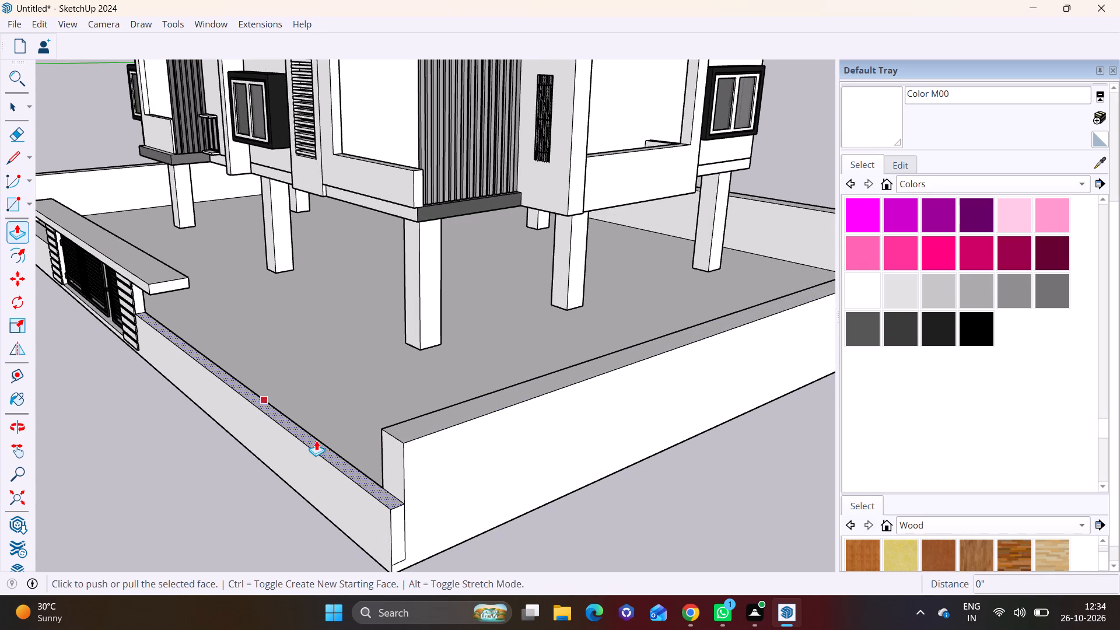
{"action": "left_click", "coordinate": [394, 495]}
{"action": "left_click", "coordinate": [395, 440]}
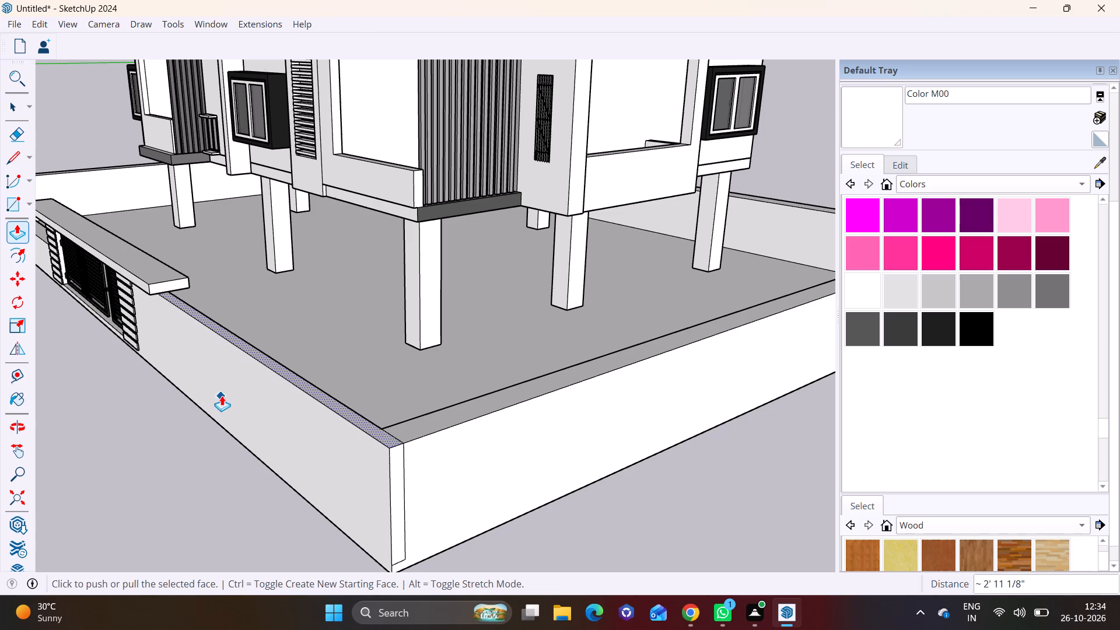
Raise the top face of the gate-side wall section on the other side of the gate by about 2' 6 15/16".
{"action": "scroll", "coordinate": [222, 395], "scroll_direction": "down", "scroll_amount": 7}
{"action": "middle_click_drag", "start_coordinate": [173, 404], "coordinate": [454, 292]}
{"action": "scroll", "coordinate": [289, 296], "scroll_direction": "down", "scroll_amount": 6}
{"action": "middle_click_drag", "start_coordinate": [162, 289], "coordinate": [402, 463]}
{"action": "scroll", "coordinate": [190, 490], "scroll_direction": "up", "scroll_amount": 4}
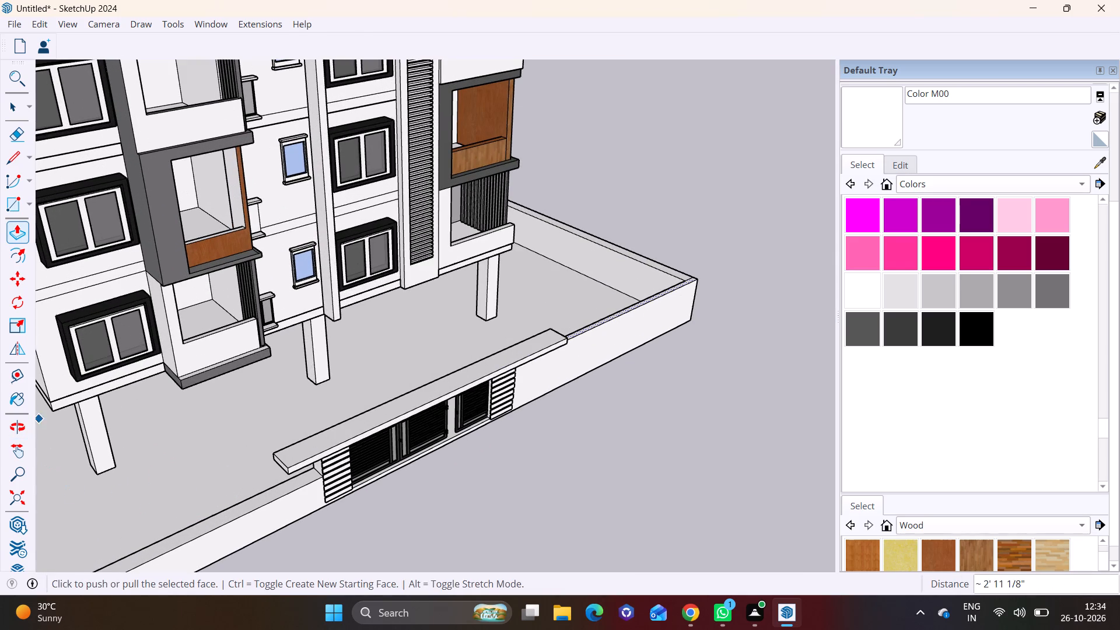
{"action": "left_click", "coordinate": [12, 111]}
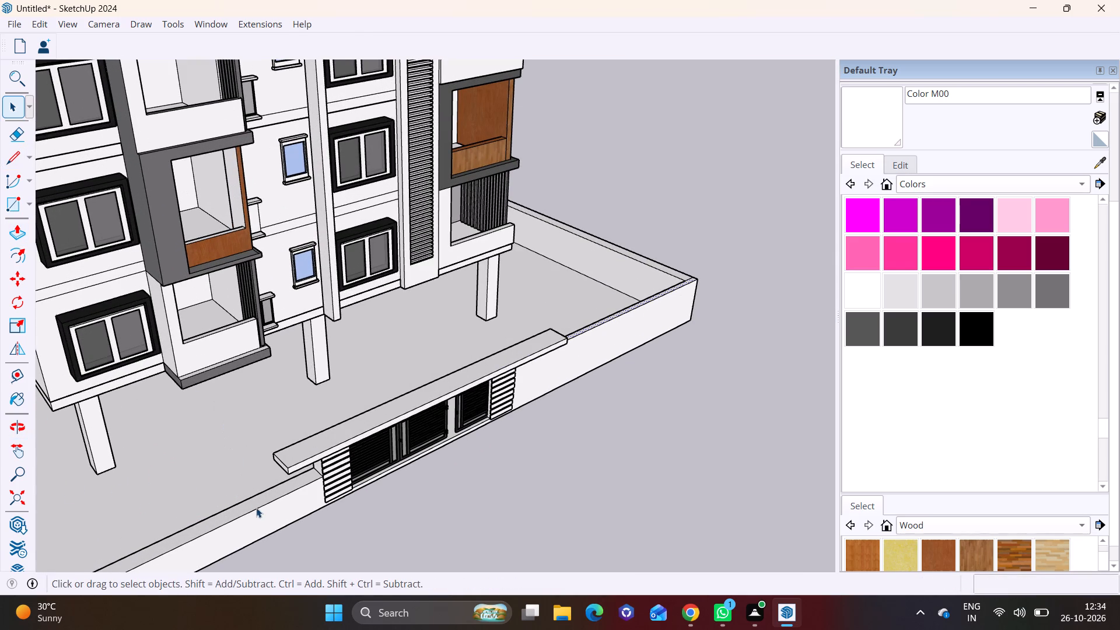
{"action": "left_click", "coordinate": [256, 502]}
{"action": "scroll", "coordinate": [194, 495], "scroll_direction": "down", "scroll_amount": 8}
{"action": "middle_click_drag", "start_coordinate": [141, 513], "coordinate": [132, 516]}
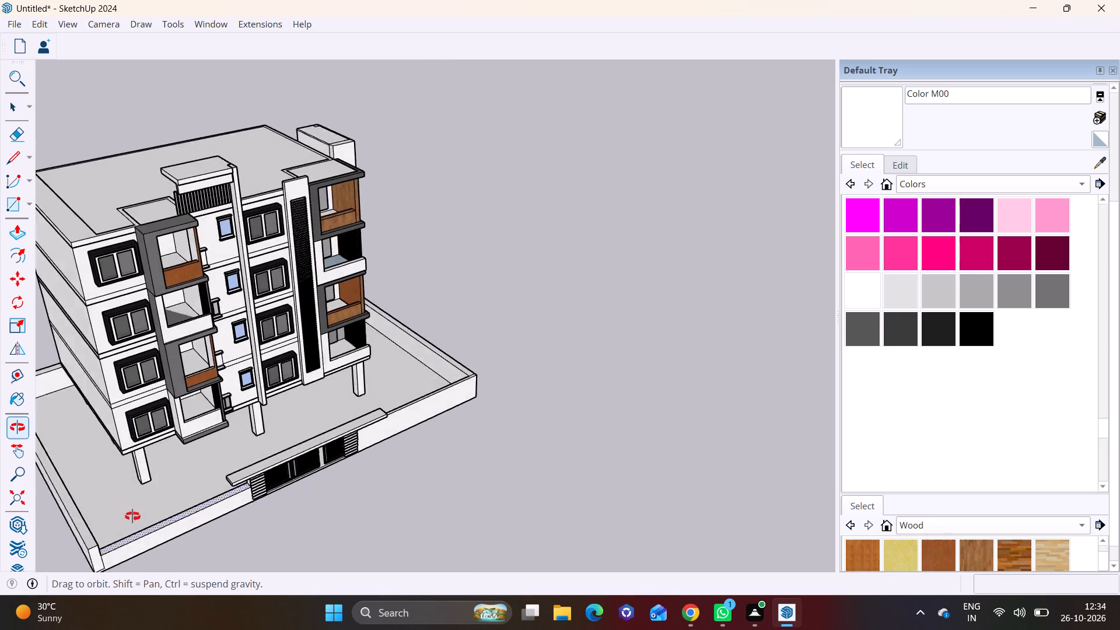
{"action": "middle_click_drag", "start_coordinate": [132, 516], "coordinate": [97, 466]}
{"action": "left_click", "coordinate": [21, 225]}
{"action": "left_click", "coordinate": [120, 503]}
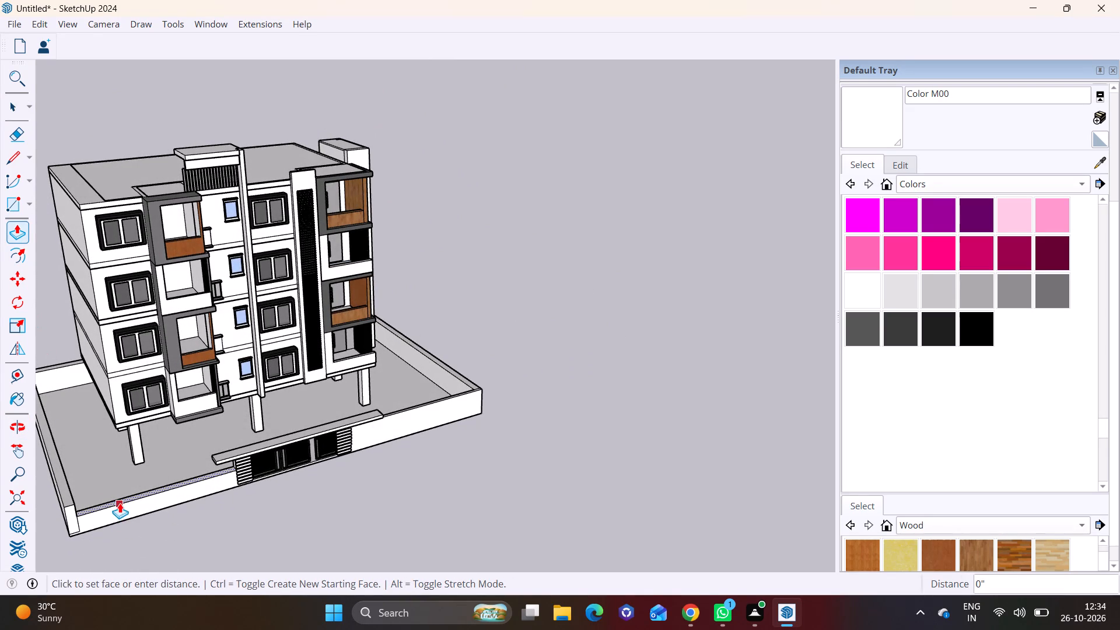
{"action": "left_click", "coordinate": [74, 495]}
Draw a full-height rectangle about 1' 4 11/16" by 6' 2 1/2" on the gate-side wall's outer face, at the new wall's corner.
{"action": "scroll", "coordinate": [162, 503], "scroll_direction": "down", "scroll_amount": 4}
{"action": "middle_click_drag", "start_coordinate": [318, 519], "coordinate": [222, 360]}
{"action": "scroll", "coordinate": [298, 420], "scroll_direction": "down", "scroll_amount": 2}
{"action": "middle_click_drag", "start_coordinate": [355, 470], "coordinate": [174, 492]}
{"action": "scroll", "coordinate": [326, 445], "scroll_direction": "up", "scroll_amount": 9}
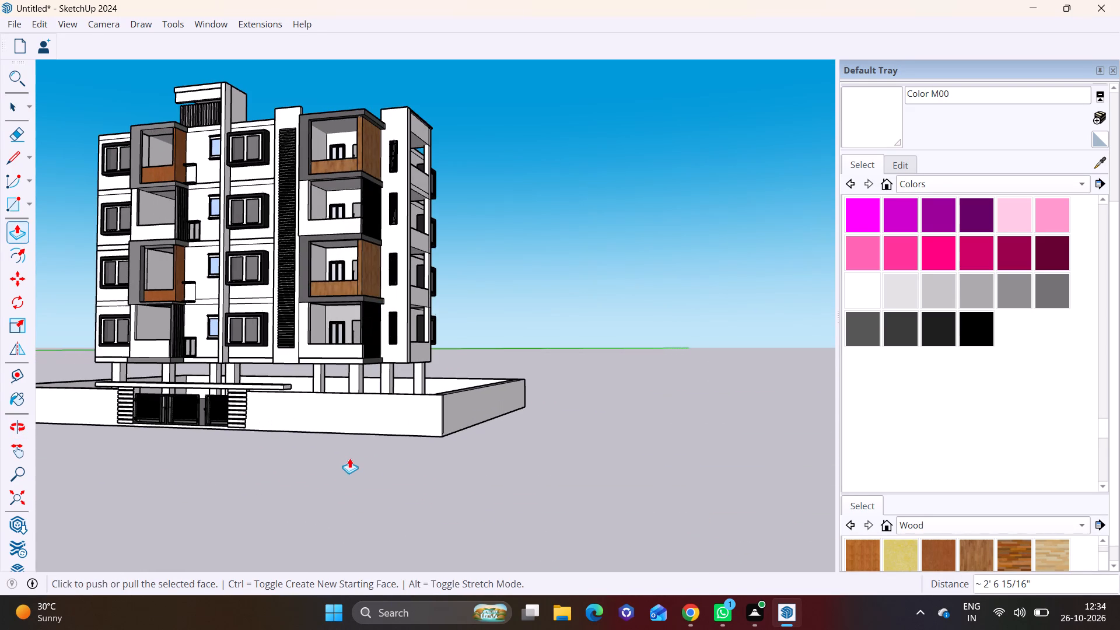
{"action": "middle_click_drag", "start_coordinate": [386, 452], "coordinate": [397, 456]}
{"action": "left_click", "coordinate": [29, 201]}
{"action": "left_click", "coordinate": [34, 225]}
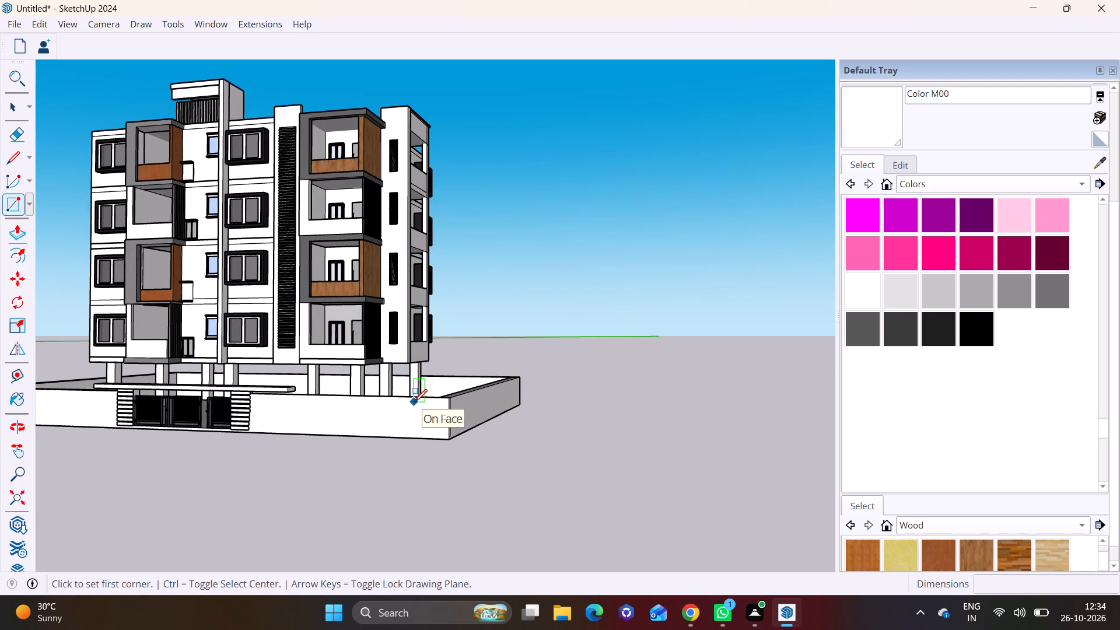
{"action": "scroll", "coordinate": [583, 450], "scroll_direction": "up", "scroll_amount": 10}
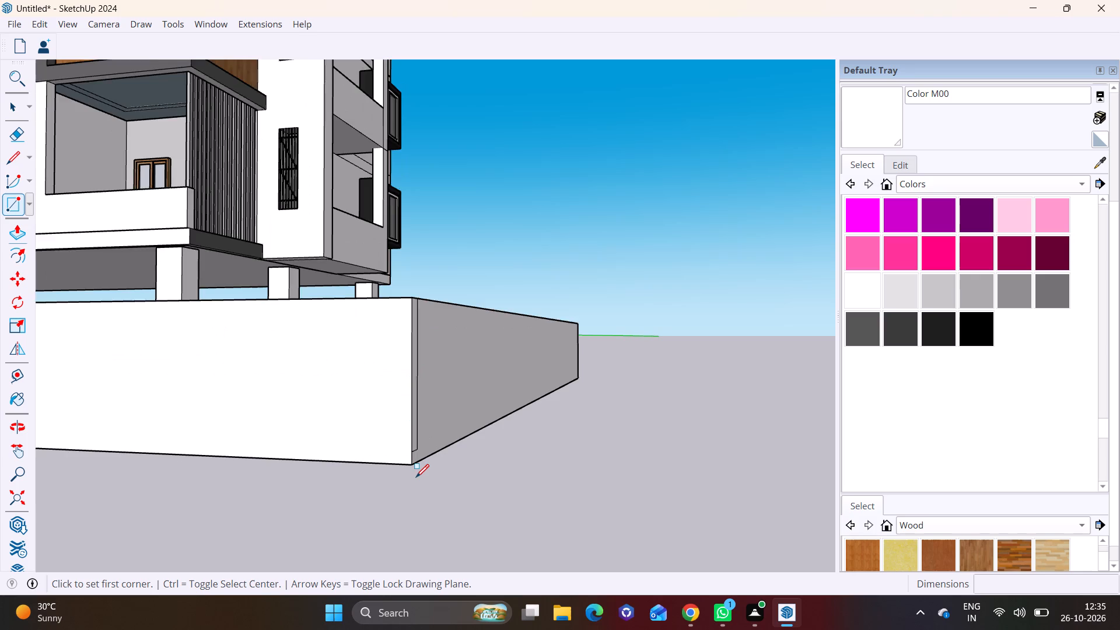
{"action": "scroll", "coordinate": [416, 477], "scroll_direction": "up", "scroll_amount": 3}
{"action": "left_click", "coordinate": [403, 176]}
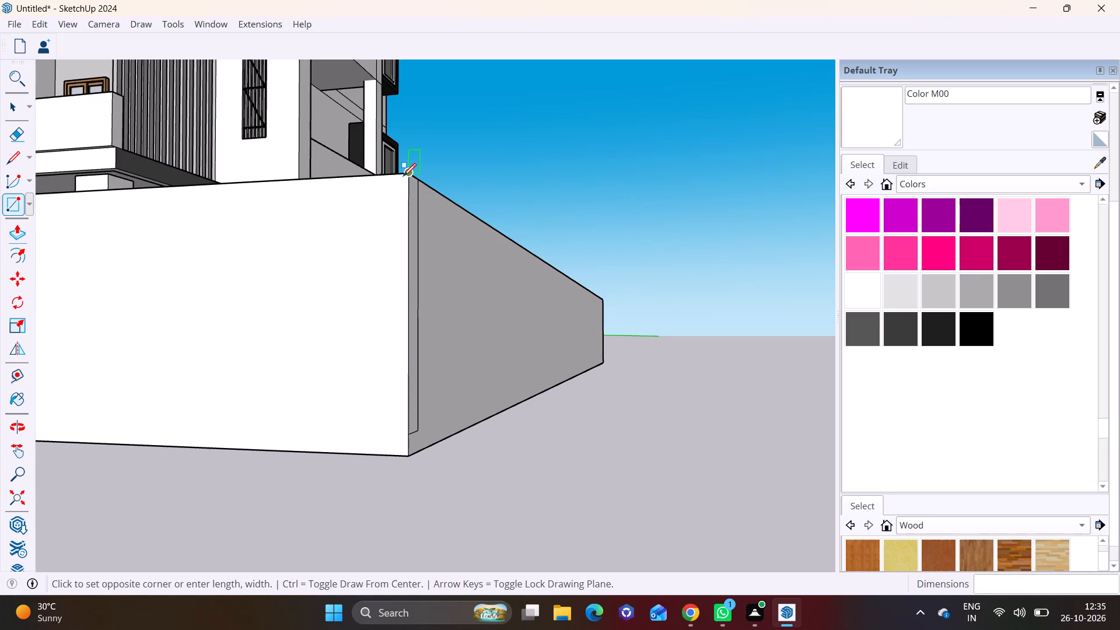
{"action": "left_click", "coordinate": [349, 455]}
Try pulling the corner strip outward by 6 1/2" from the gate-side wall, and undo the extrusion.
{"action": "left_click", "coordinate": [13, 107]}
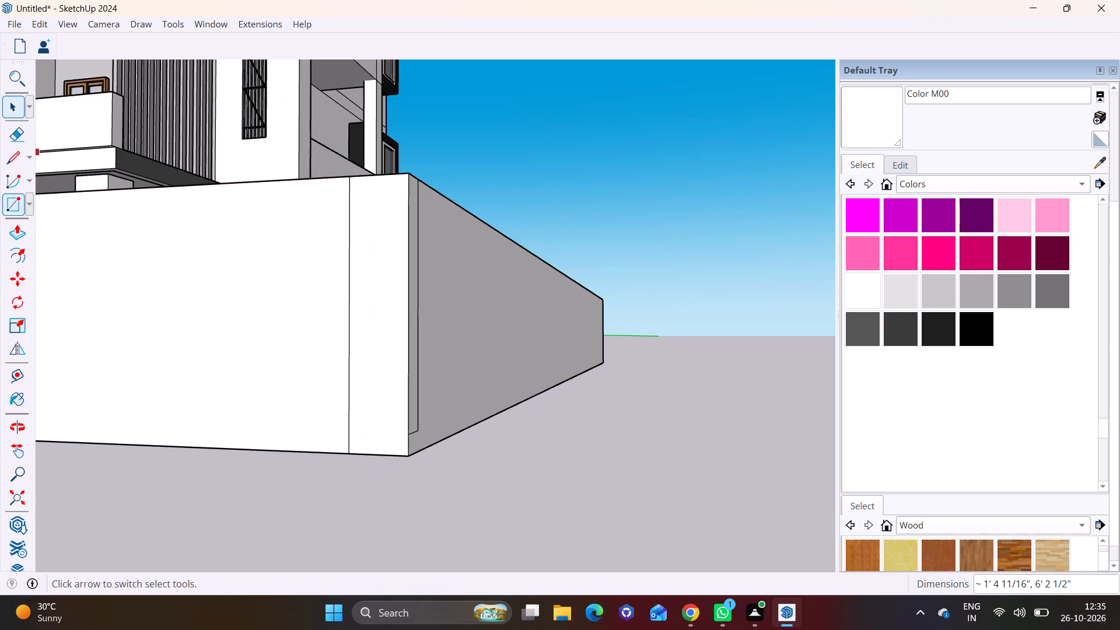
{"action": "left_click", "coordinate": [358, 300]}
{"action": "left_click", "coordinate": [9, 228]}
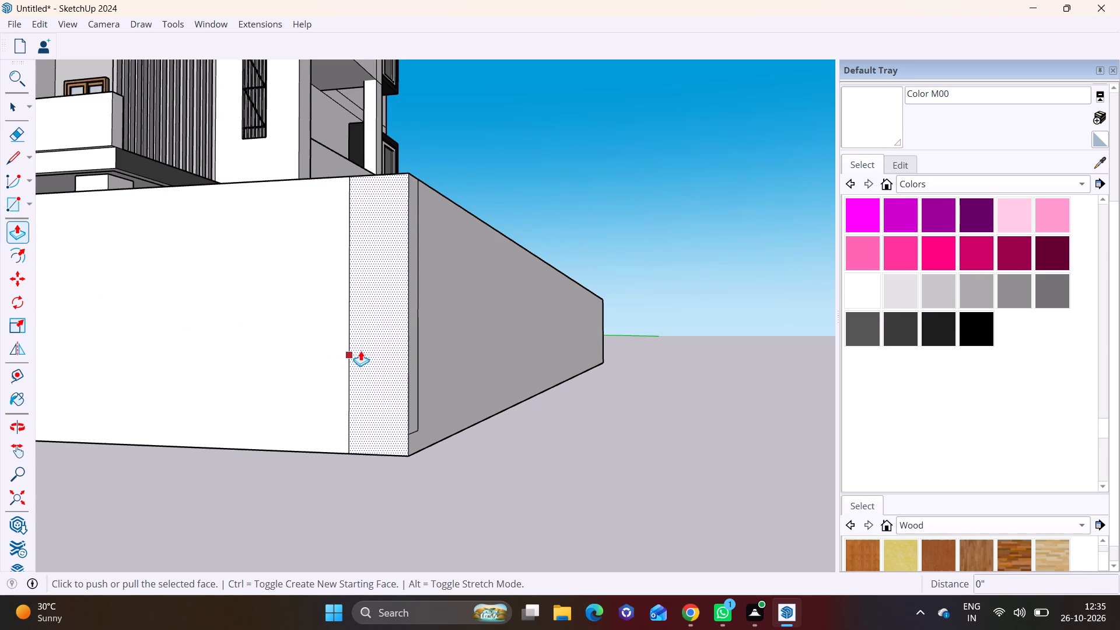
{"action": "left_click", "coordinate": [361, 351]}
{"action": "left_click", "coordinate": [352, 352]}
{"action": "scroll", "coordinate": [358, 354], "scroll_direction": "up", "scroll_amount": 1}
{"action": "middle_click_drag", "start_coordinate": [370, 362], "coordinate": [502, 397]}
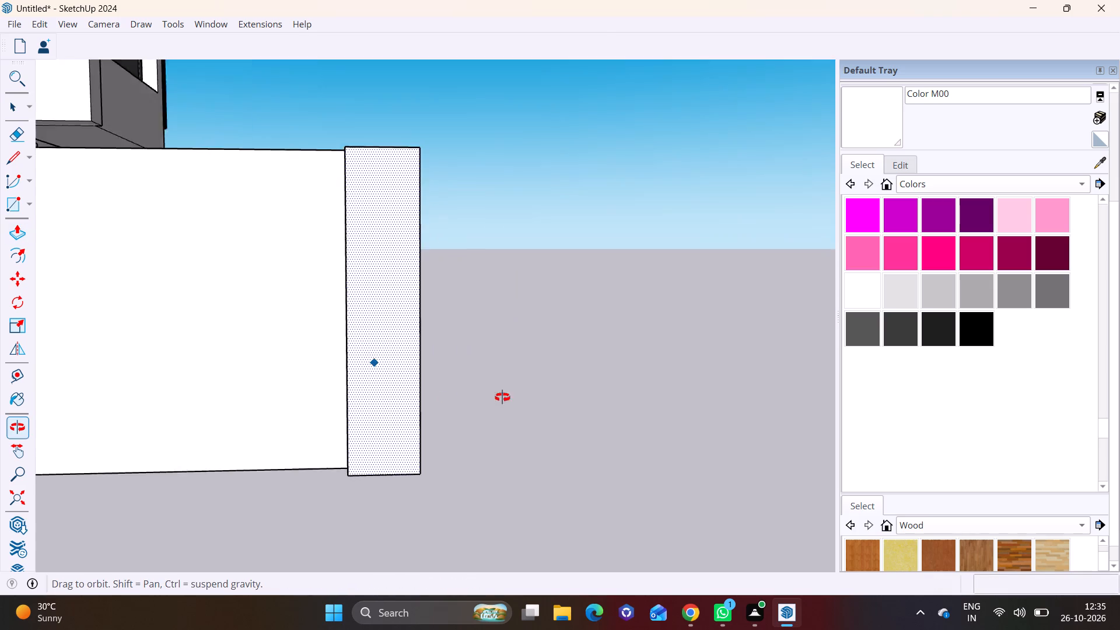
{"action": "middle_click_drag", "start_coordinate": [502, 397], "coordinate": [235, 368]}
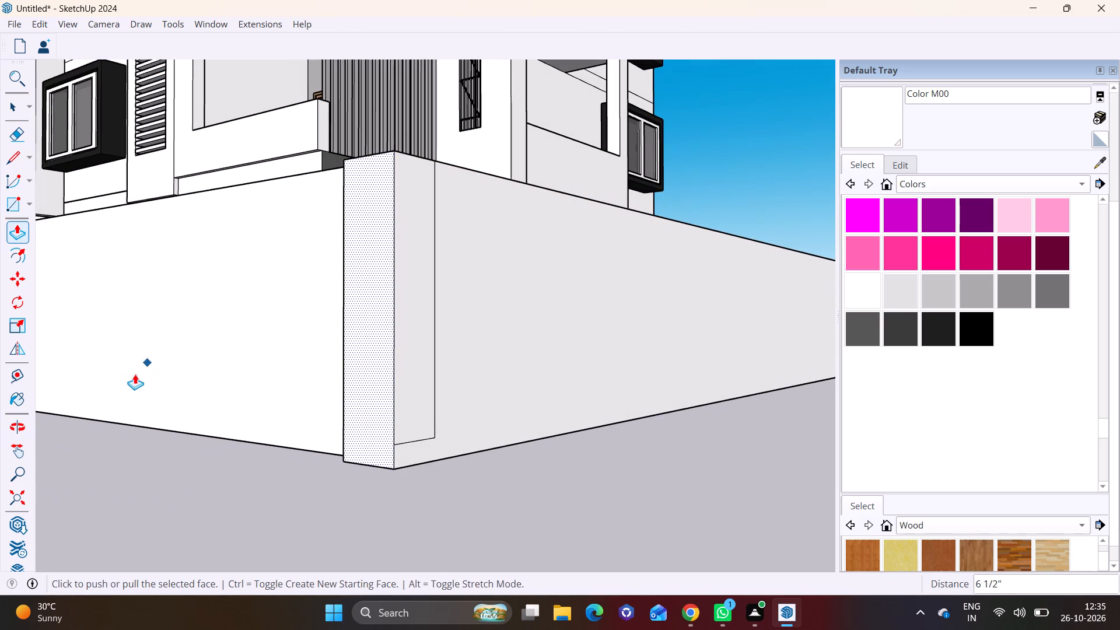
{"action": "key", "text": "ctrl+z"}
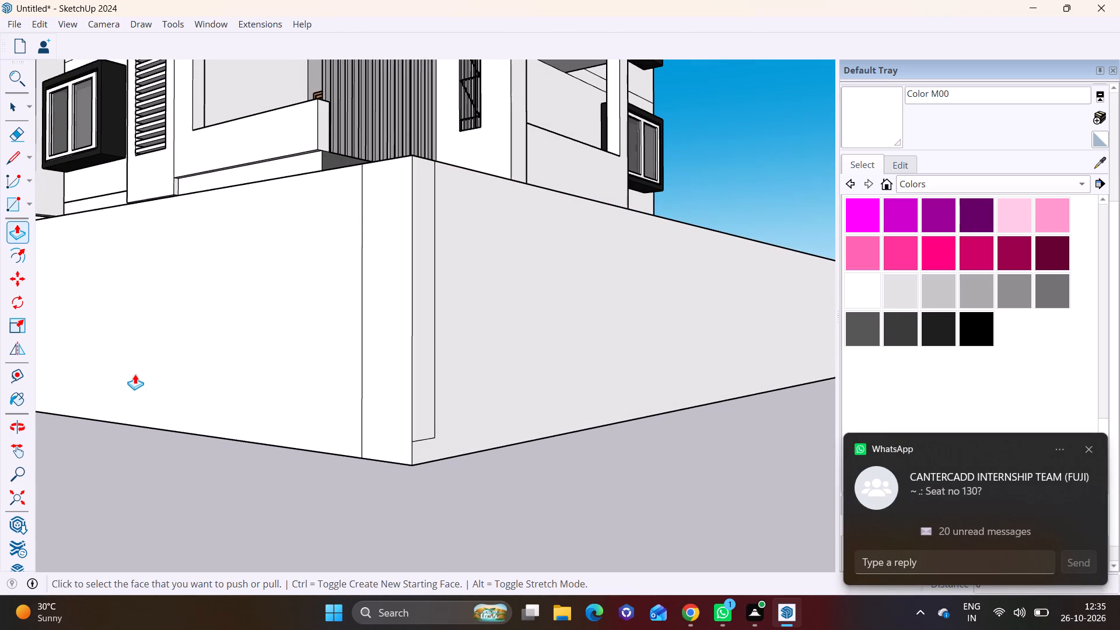
Delete the two leftover edges, vertical and horizontal, beside the corner on the new boundary wall's outer face.
{"action": "left_click", "coordinate": [10, 106]}
{"action": "left_click", "coordinate": [434, 318]}
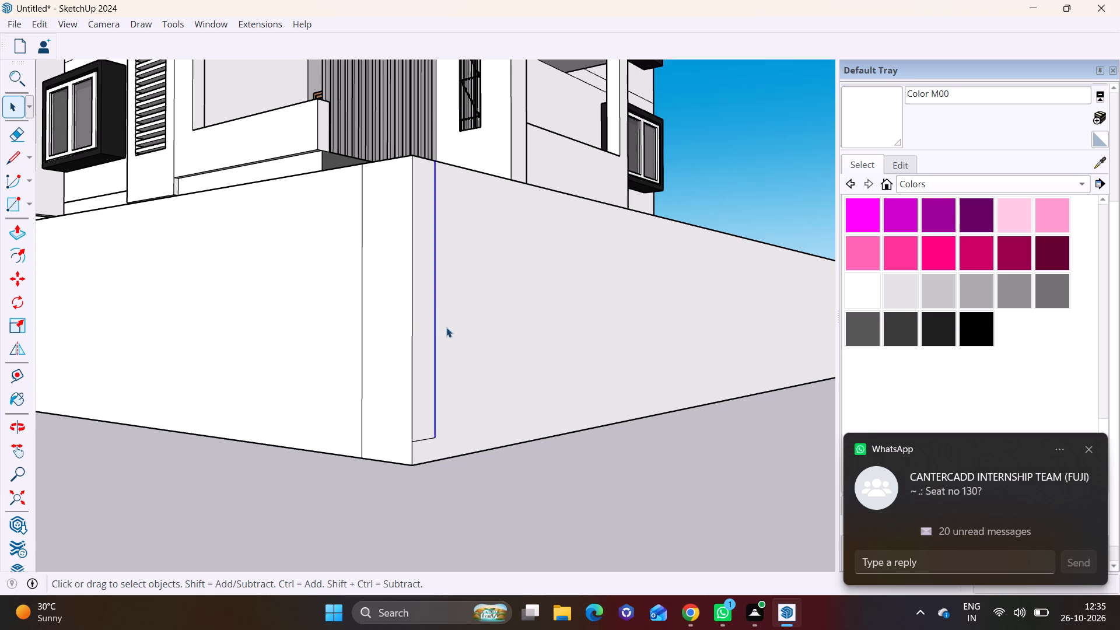
{"action": "key", "text": "Delete"}
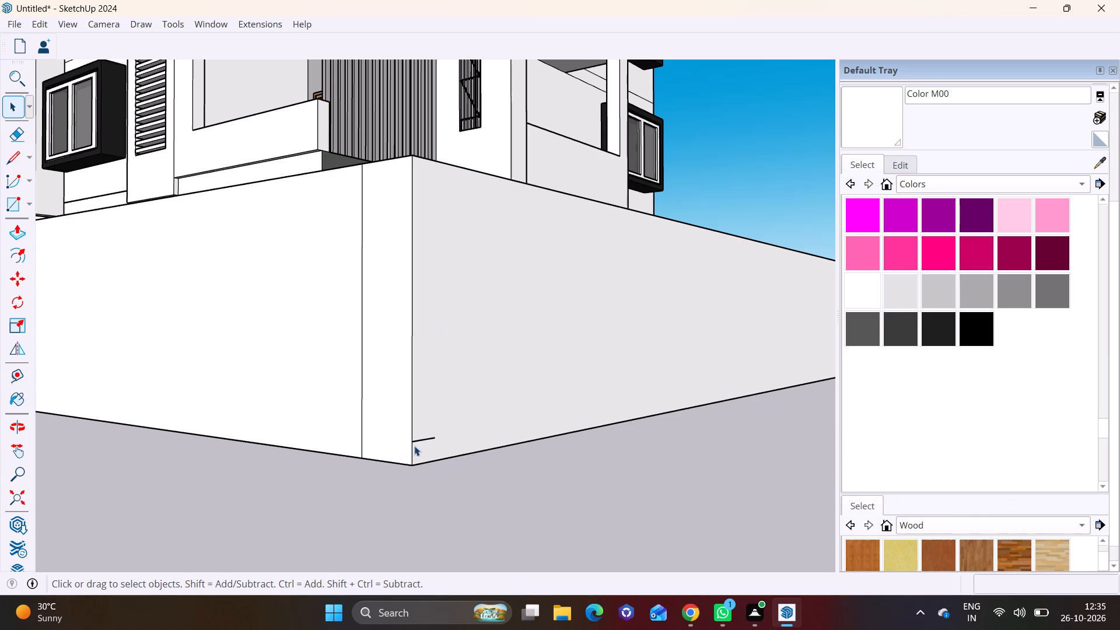
{"action": "left_click", "coordinate": [421, 442]}
{"action": "key", "text": "Delete"}
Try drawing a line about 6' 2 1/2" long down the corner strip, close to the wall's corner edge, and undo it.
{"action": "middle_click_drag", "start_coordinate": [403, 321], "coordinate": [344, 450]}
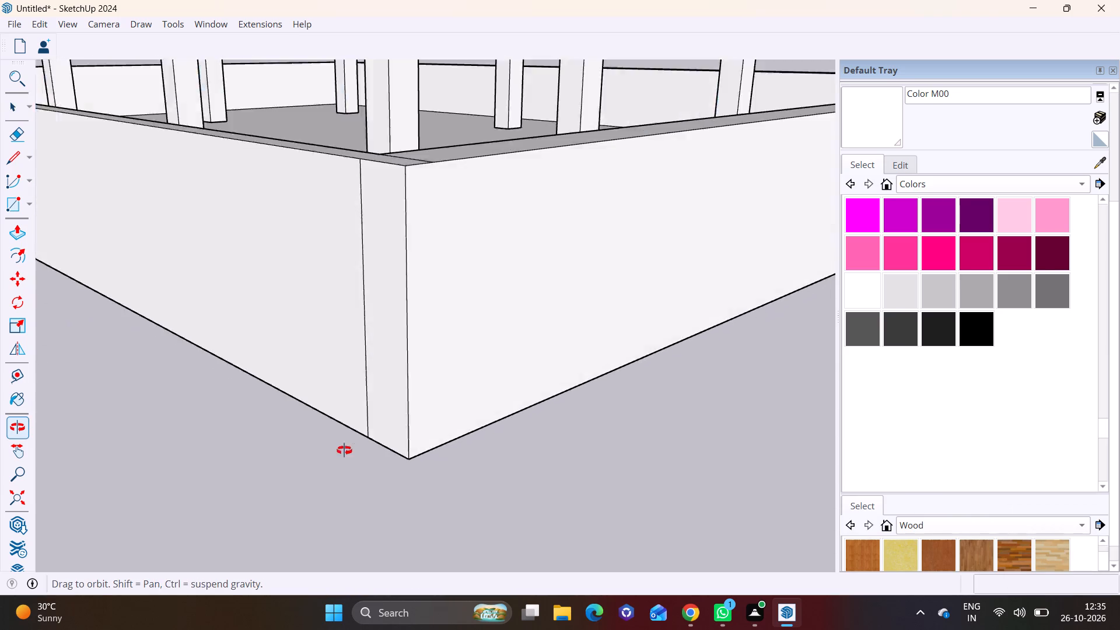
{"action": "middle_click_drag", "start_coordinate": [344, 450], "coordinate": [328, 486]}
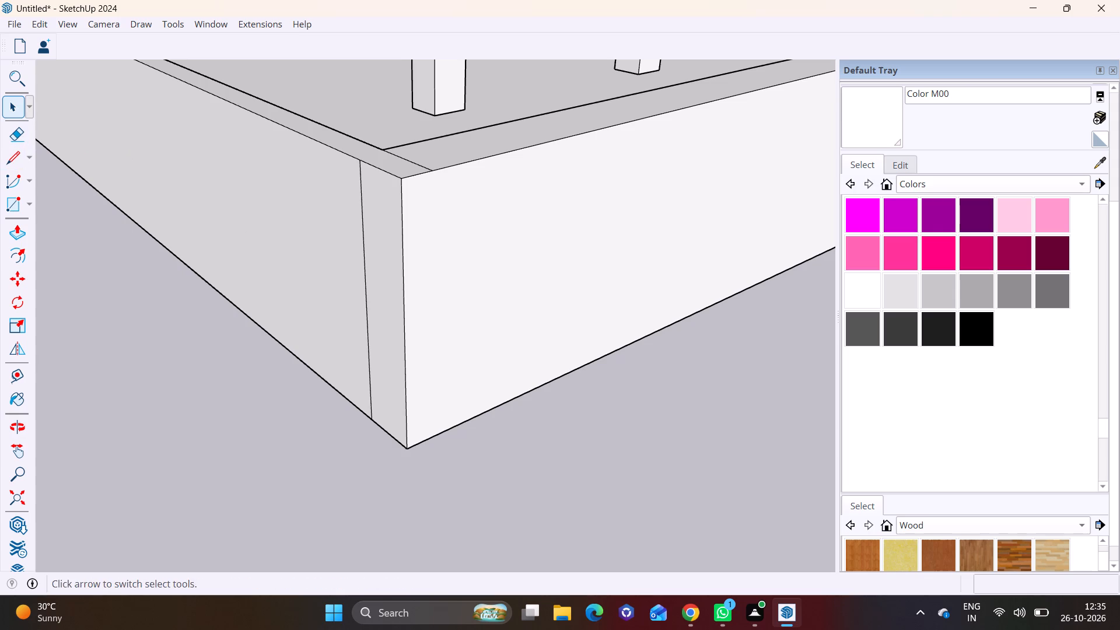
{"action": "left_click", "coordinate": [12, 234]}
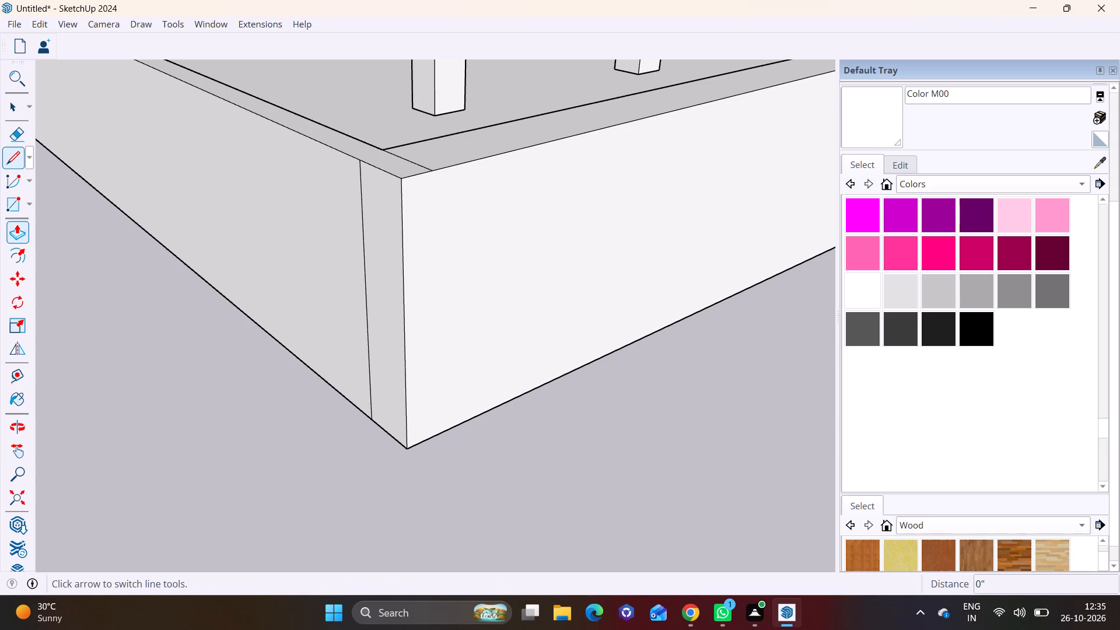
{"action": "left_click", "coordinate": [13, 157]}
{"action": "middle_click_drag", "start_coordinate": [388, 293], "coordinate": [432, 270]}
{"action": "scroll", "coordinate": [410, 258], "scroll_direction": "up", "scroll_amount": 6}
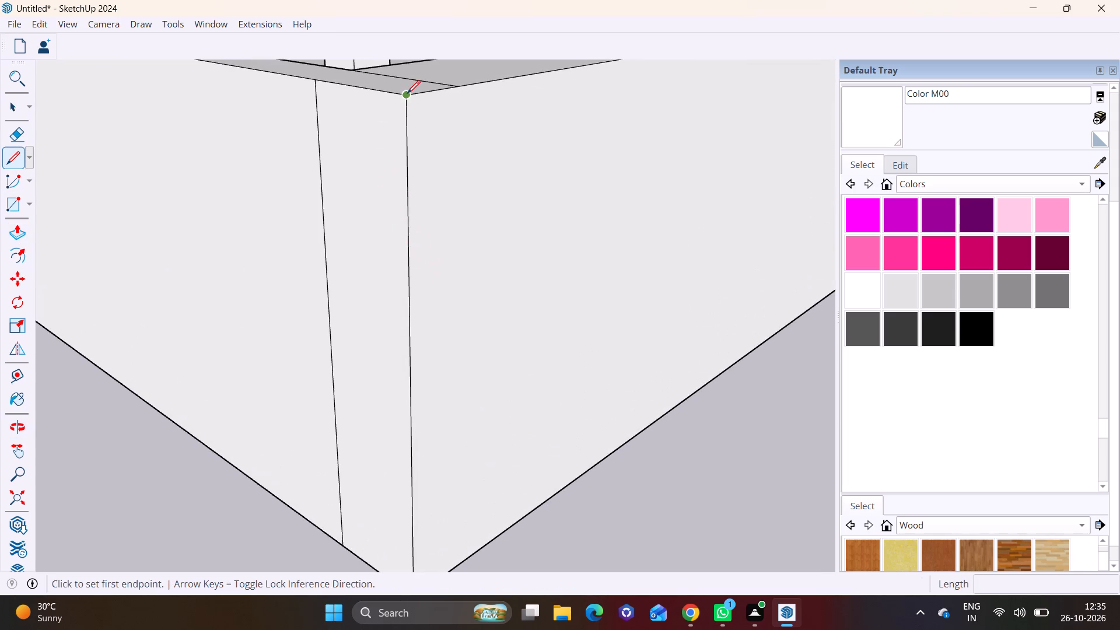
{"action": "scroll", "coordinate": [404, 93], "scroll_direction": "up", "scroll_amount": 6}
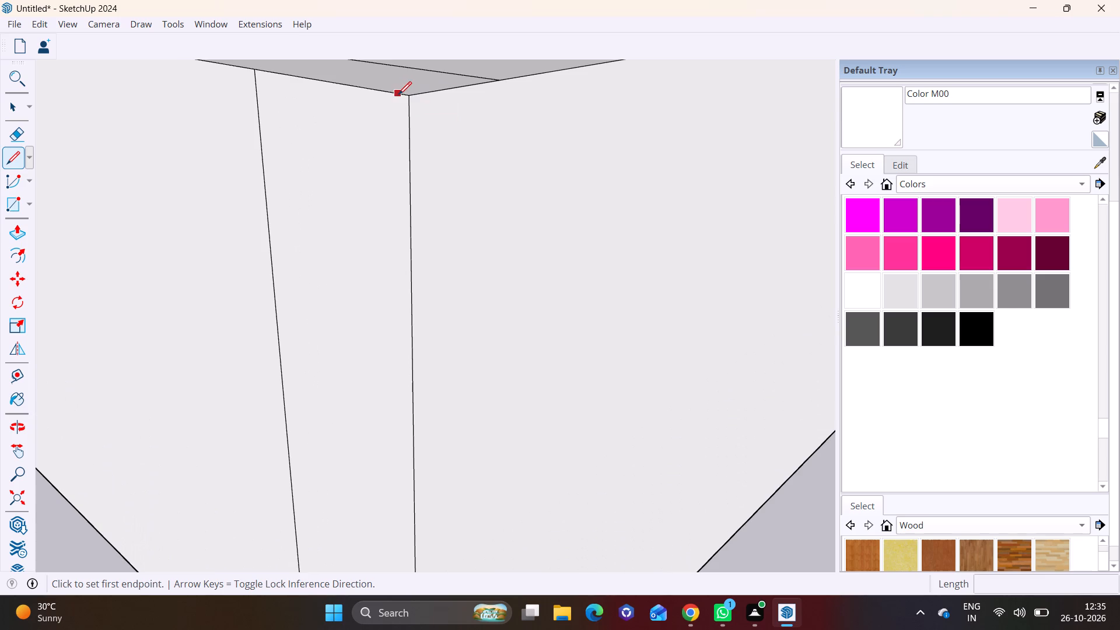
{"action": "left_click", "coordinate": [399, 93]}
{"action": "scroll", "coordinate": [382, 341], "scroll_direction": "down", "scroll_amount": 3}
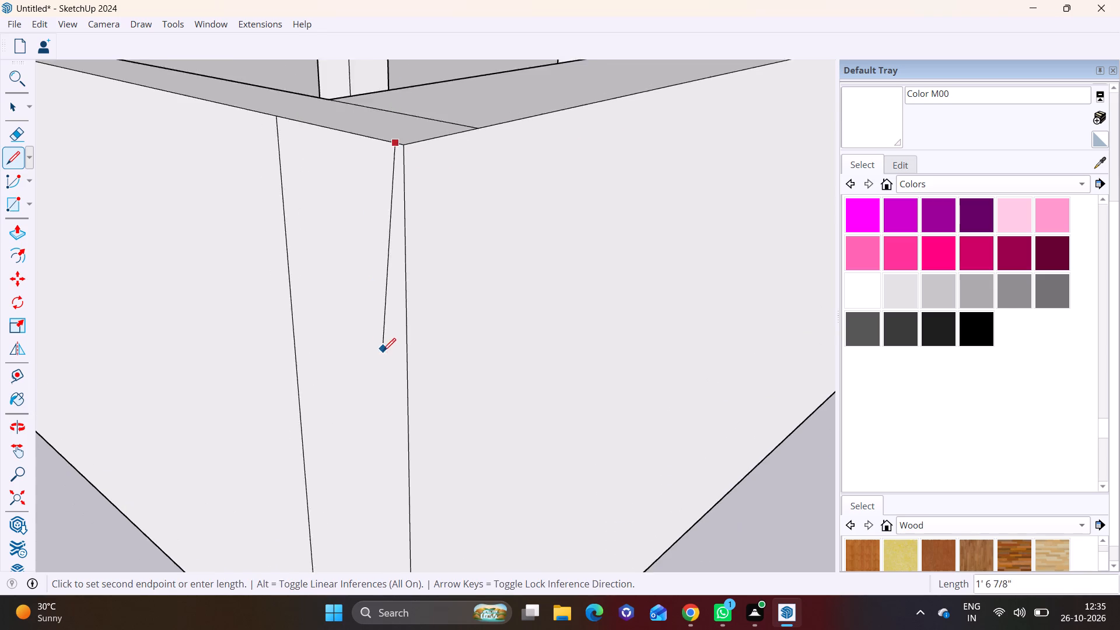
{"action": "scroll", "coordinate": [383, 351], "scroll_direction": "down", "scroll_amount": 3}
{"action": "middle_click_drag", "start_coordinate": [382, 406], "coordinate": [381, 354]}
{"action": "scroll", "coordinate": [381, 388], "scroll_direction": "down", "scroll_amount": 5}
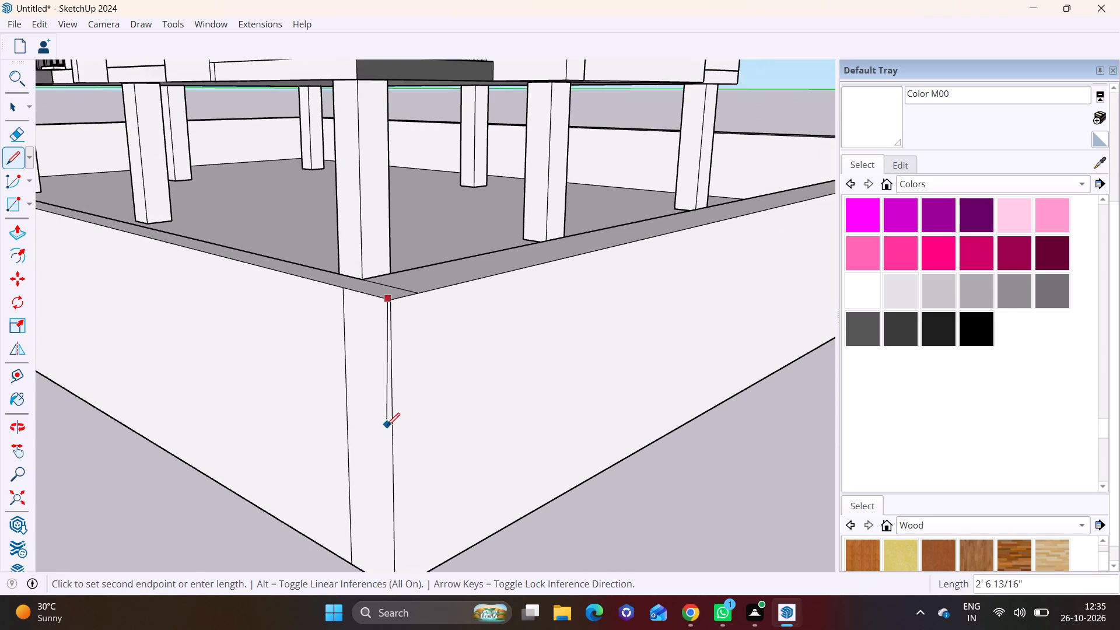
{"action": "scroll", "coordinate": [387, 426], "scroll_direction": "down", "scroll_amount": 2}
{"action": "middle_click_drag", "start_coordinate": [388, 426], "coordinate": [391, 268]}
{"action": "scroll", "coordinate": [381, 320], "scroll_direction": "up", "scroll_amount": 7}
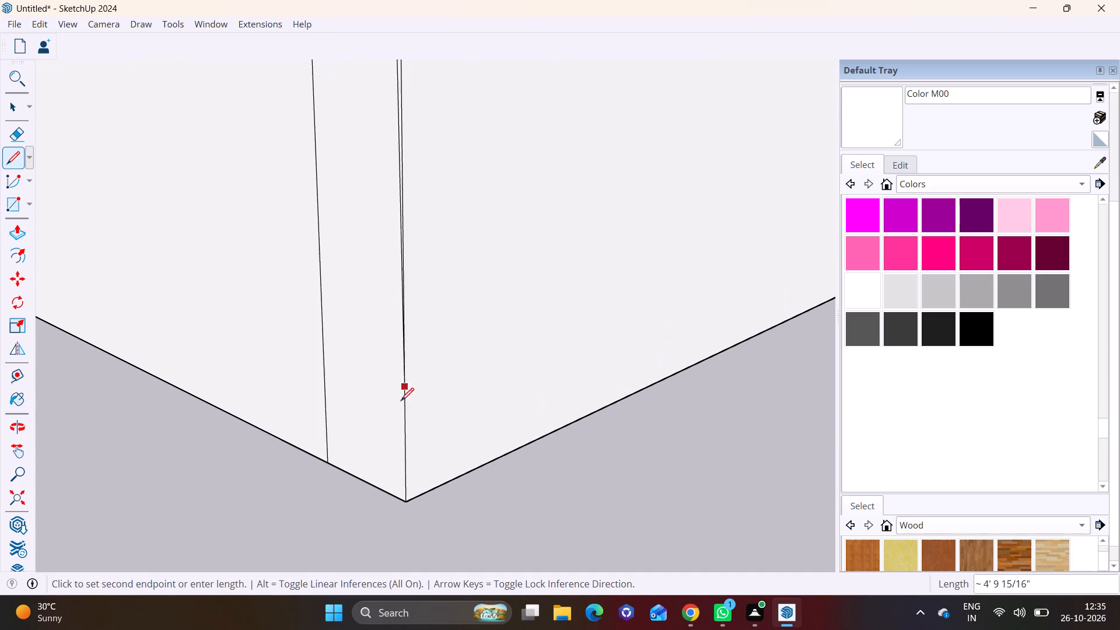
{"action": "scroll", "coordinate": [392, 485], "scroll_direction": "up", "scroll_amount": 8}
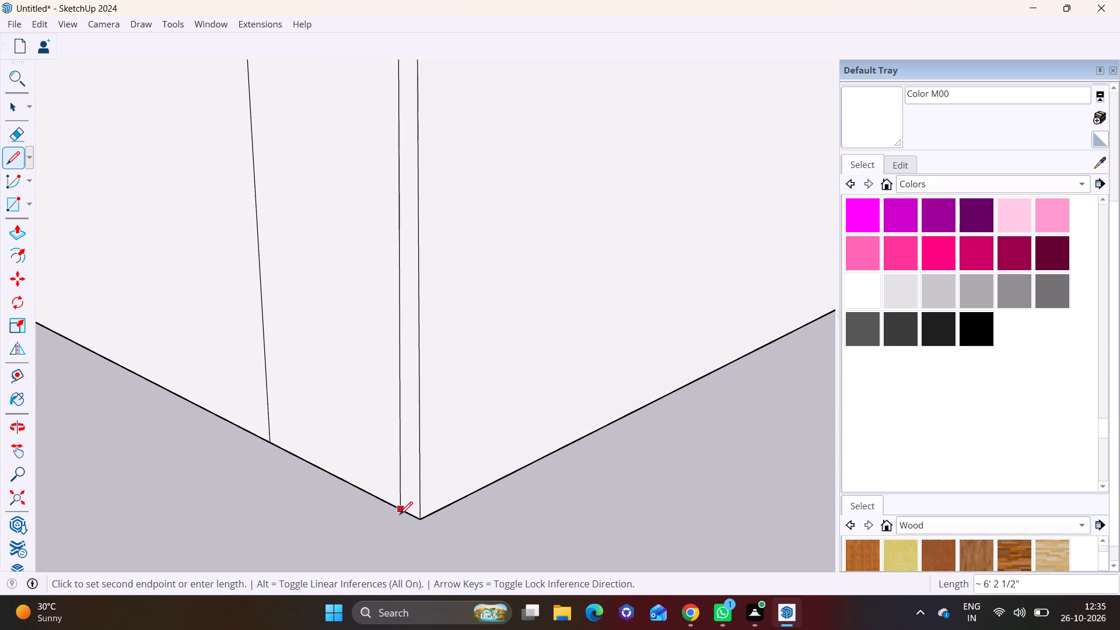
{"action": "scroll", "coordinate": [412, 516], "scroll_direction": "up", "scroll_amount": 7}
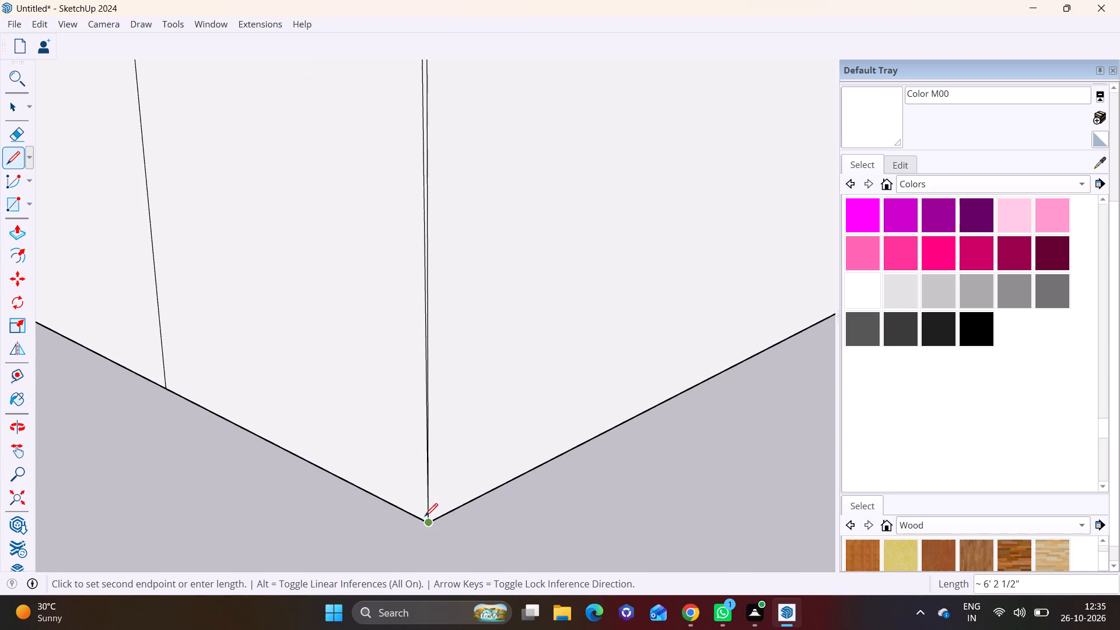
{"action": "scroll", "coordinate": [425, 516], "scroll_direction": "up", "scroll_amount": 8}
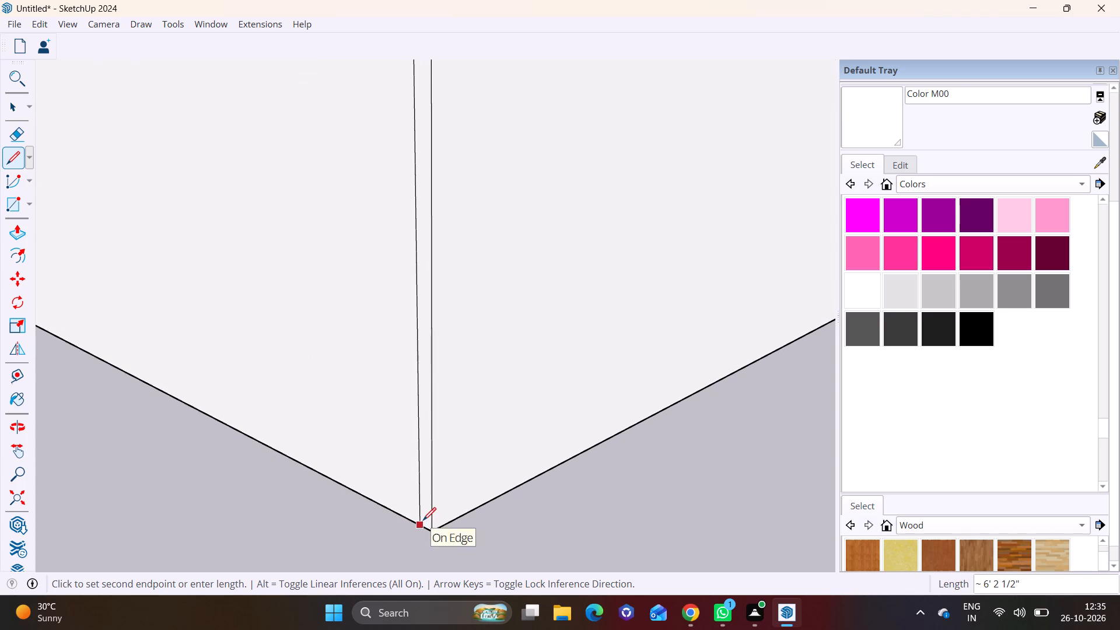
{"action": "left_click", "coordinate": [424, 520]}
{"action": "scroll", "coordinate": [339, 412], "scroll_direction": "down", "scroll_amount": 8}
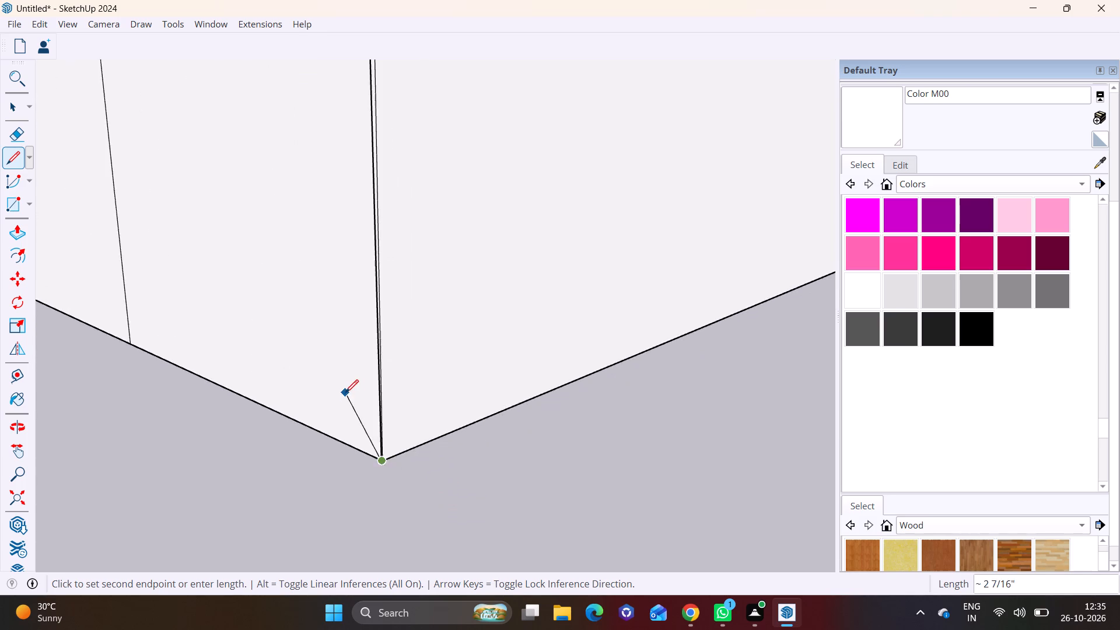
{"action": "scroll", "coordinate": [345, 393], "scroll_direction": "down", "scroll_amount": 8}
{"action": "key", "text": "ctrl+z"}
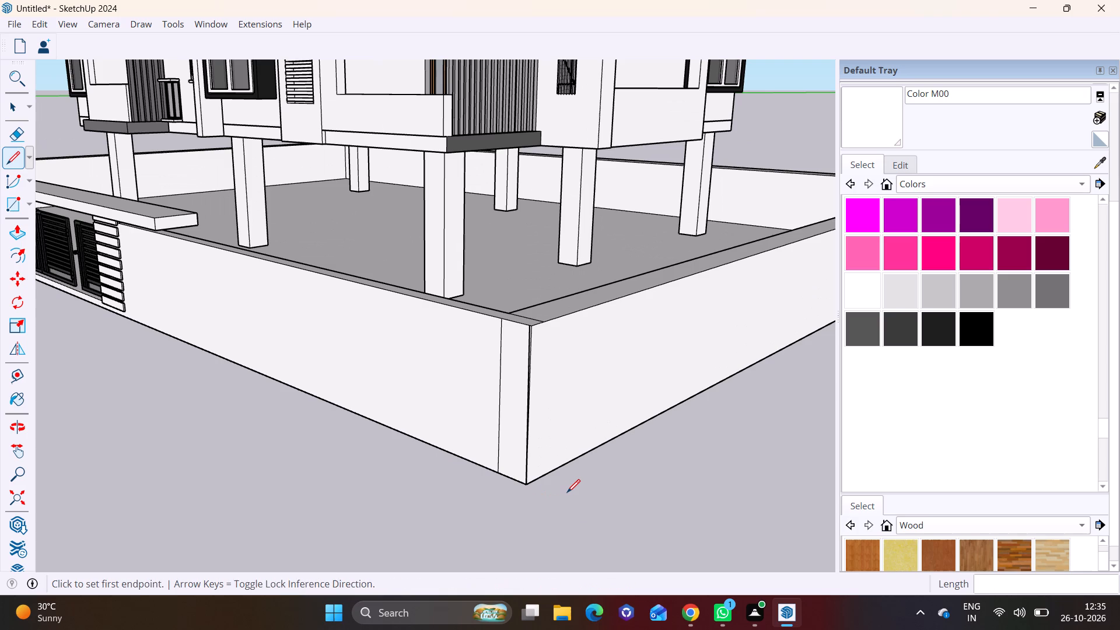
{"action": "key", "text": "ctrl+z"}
Examine the whole building and its compound wall from the gate-side corner.
{"action": "scroll", "coordinate": [589, 171], "scroll_direction": "down", "scroll_amount": 2}
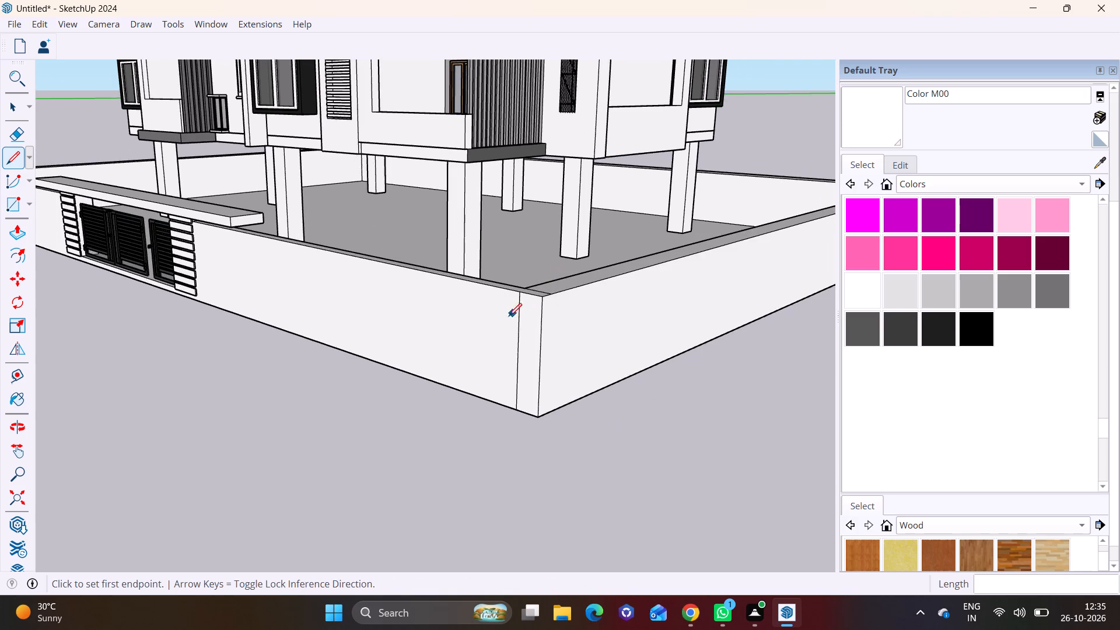
{"action": "scroll", "coordinate": [509, 316], "scroll_direction": "down", "scroll_amount": 1}
{"action": "scroll", "coordinate": [508, 340], "scroll_direction": "up", "scroll_amount": 2}
{"action": "scroll", "coordinate": [475, 328], "scroll_direction": "down", "scroll_amount": 9}
{"action": "scroll", "coordinate": [343, 345], "scroll_direction": "down", "scroll_amount": 12}
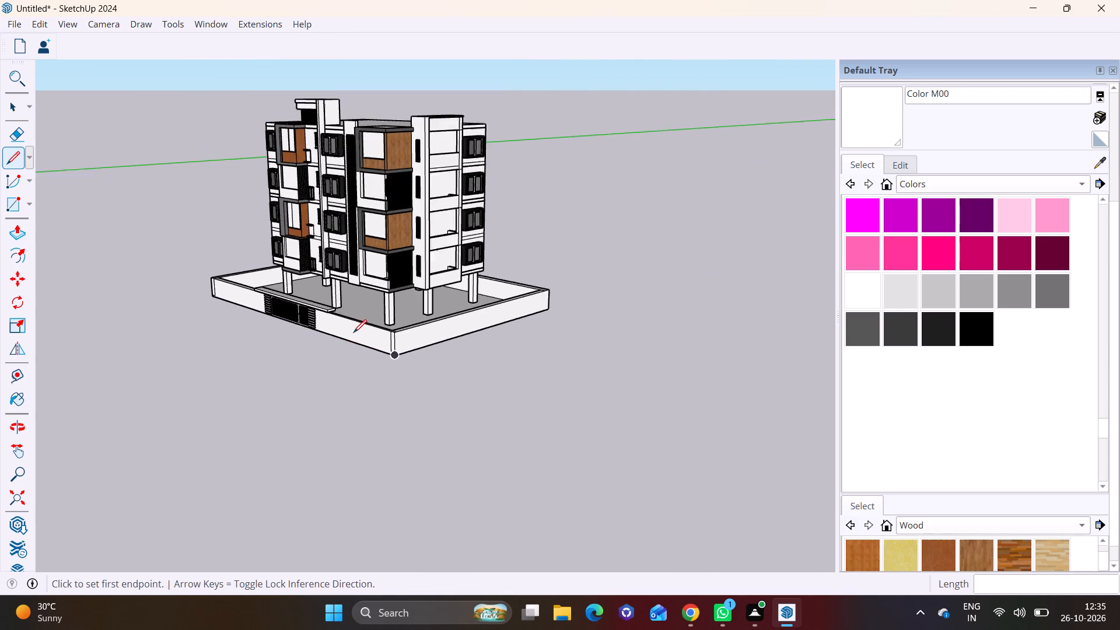
{"action": "scroll", "coordinate": [353, 332], "scroll_direction": "down", "scroll_amount": 2}
{"action": "middle_click_drag", "start_coordinate": [390, 300], "coordinate": [465, 258]}
{"action": "scroll", "coordinate": [395, 253], "scroll_direction": "up", "scroll_amount": 7}
{"action": "scroll", "coordinate": [390, 261], "scroll_direction": "down", "scroll_amount": 3}
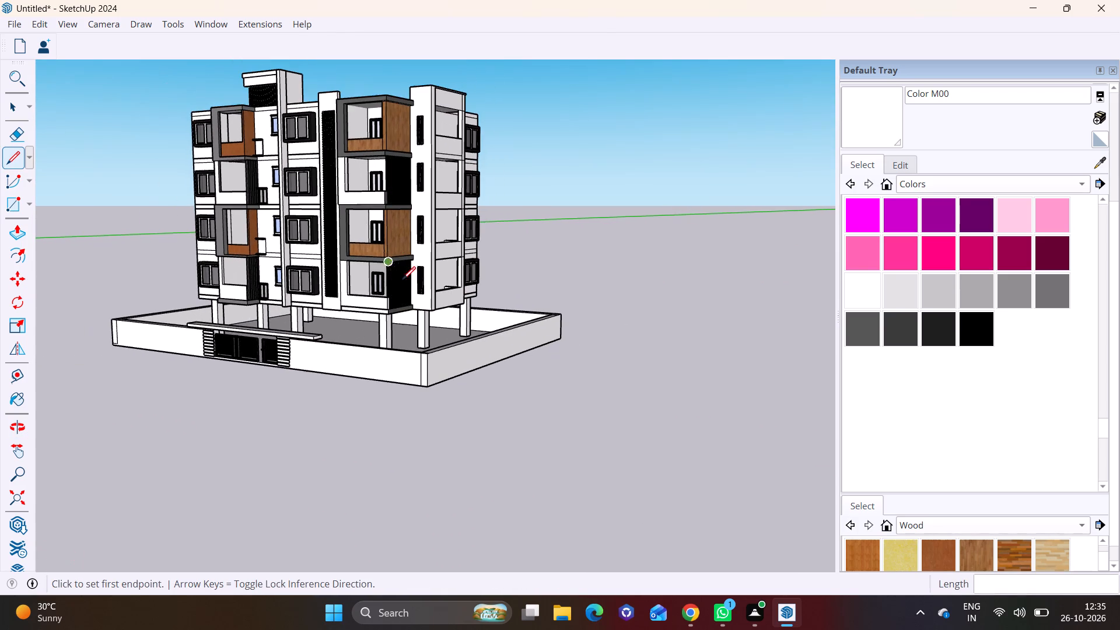
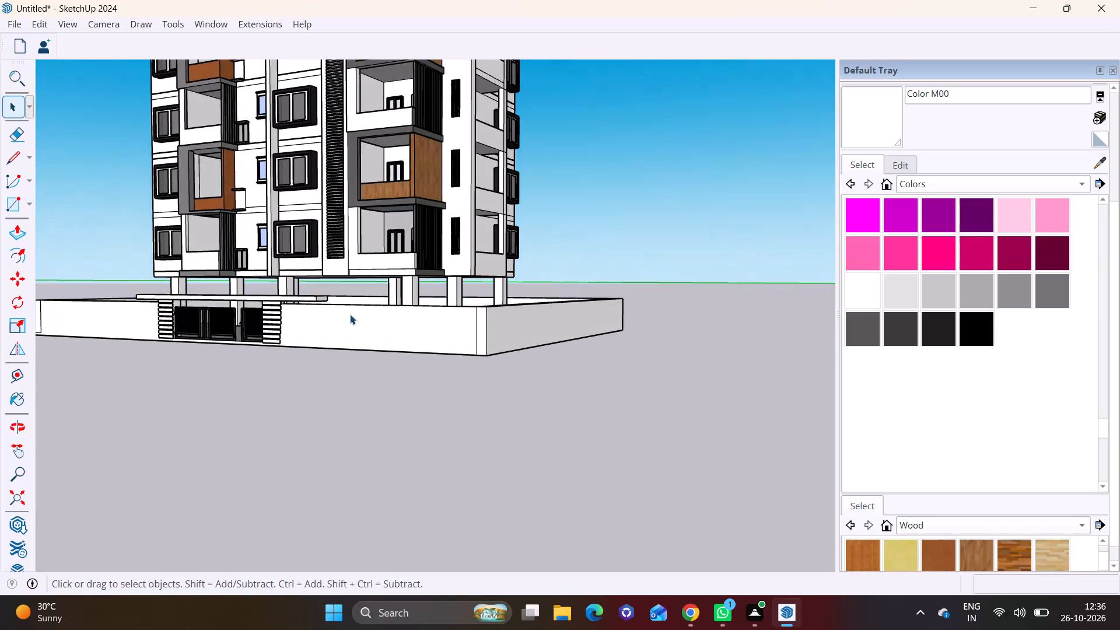
Open the 3D Warehouse model library.
{"action": "scroll", "coordinate": [350, 309], "scroll_direction": "down", "scroll_amount": 9}
{"action": "scroll", "coordinate": [394, 244], "scroll_direction": "up", "scroll_amount": 2}
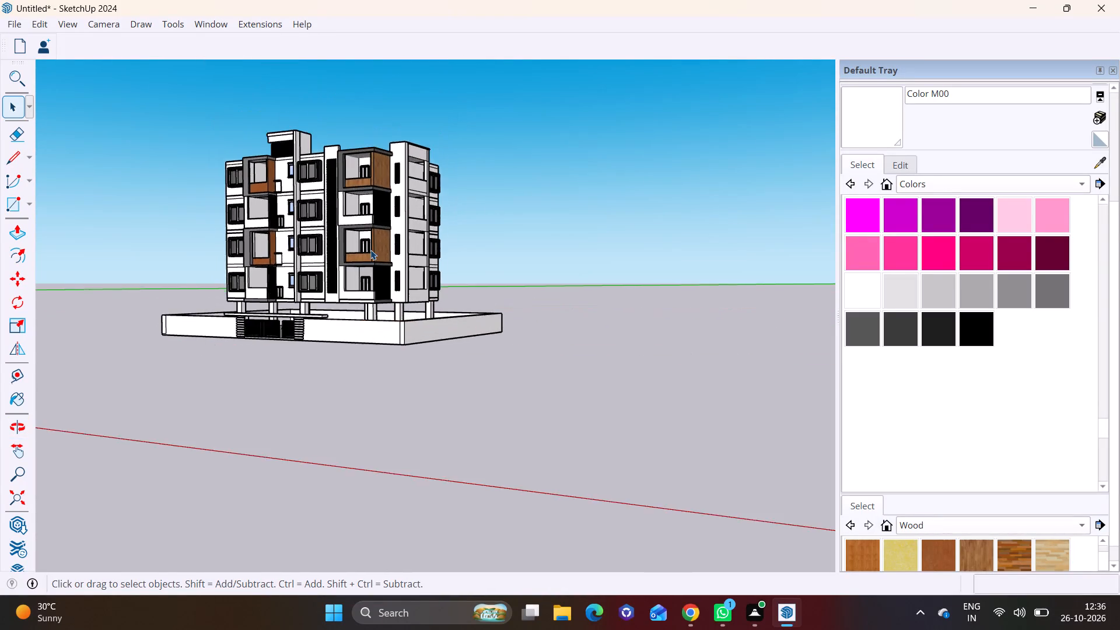
{"action": "scroll", "coordinate": [370, 250], "scroll_direction": "up", "scroll_amount": 11}
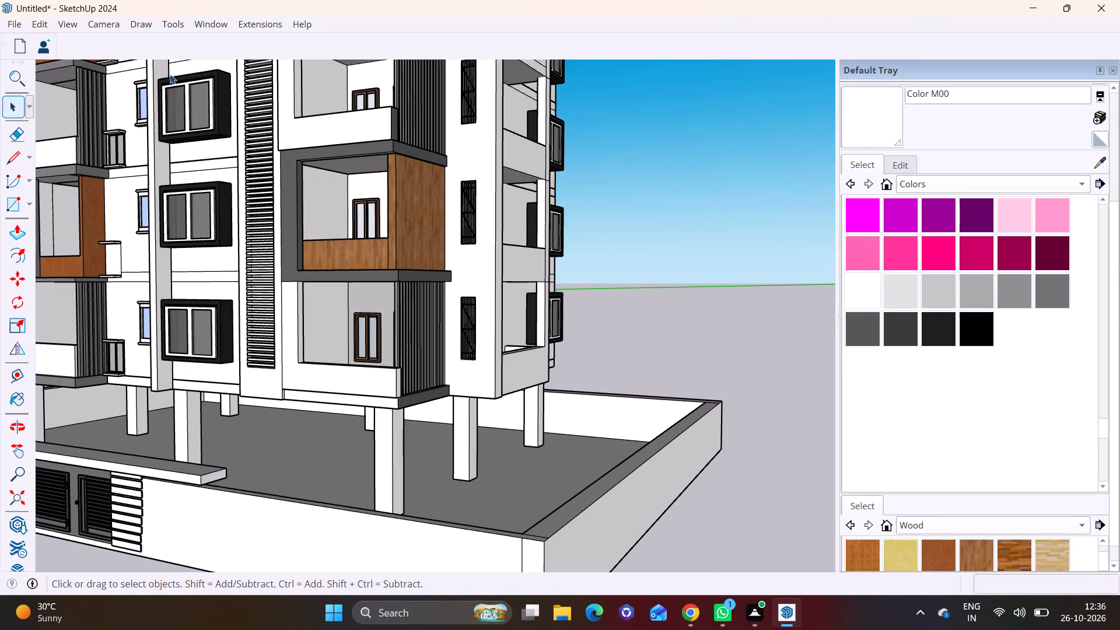
{"action": "left_click", "coordinate": [214, 20]}
{"action": "left_click", "coordinate": [228, 136]}
{"action": "left_click", "coordinate": [213, 24]}
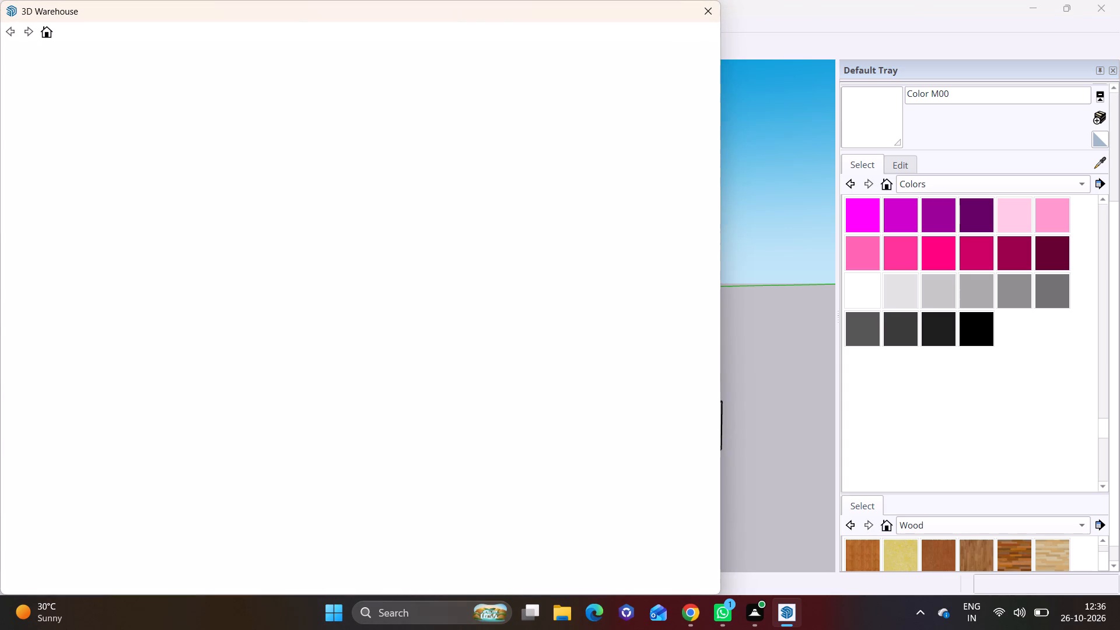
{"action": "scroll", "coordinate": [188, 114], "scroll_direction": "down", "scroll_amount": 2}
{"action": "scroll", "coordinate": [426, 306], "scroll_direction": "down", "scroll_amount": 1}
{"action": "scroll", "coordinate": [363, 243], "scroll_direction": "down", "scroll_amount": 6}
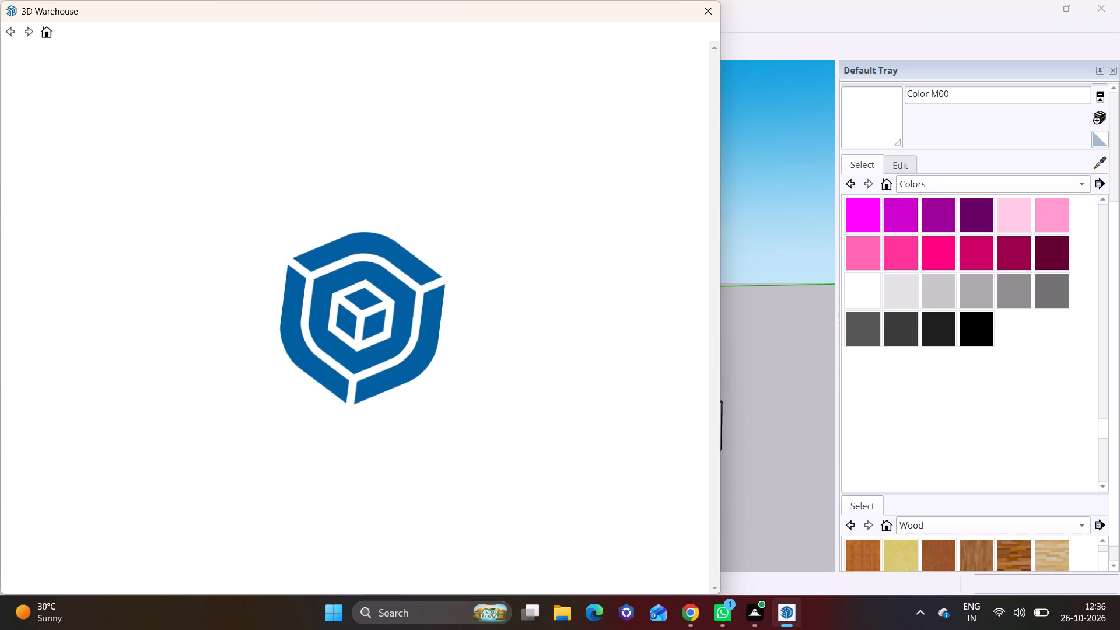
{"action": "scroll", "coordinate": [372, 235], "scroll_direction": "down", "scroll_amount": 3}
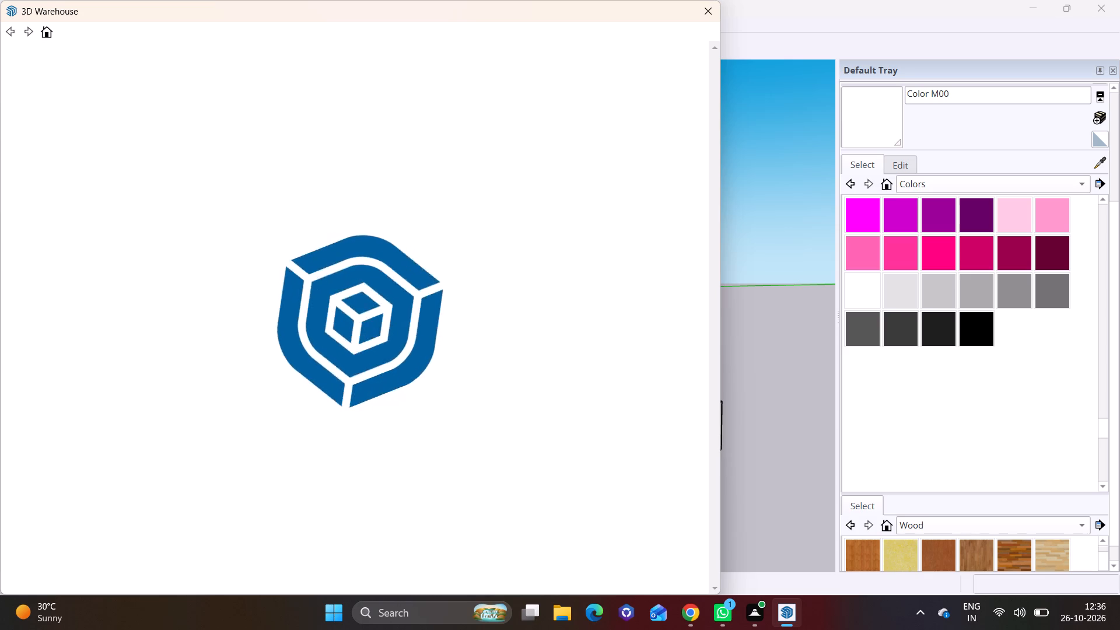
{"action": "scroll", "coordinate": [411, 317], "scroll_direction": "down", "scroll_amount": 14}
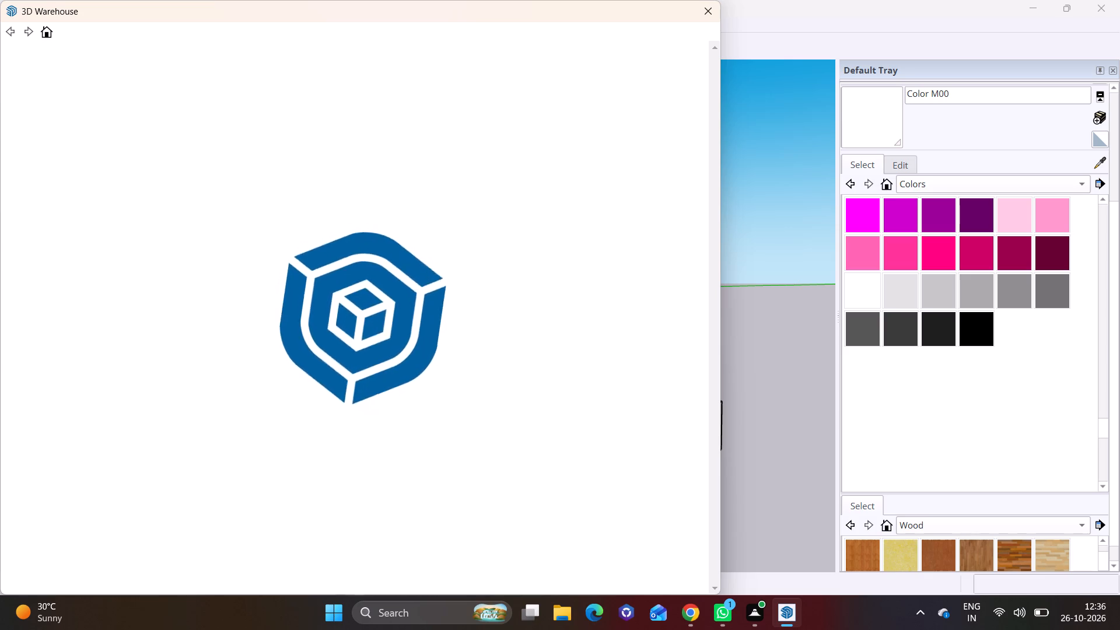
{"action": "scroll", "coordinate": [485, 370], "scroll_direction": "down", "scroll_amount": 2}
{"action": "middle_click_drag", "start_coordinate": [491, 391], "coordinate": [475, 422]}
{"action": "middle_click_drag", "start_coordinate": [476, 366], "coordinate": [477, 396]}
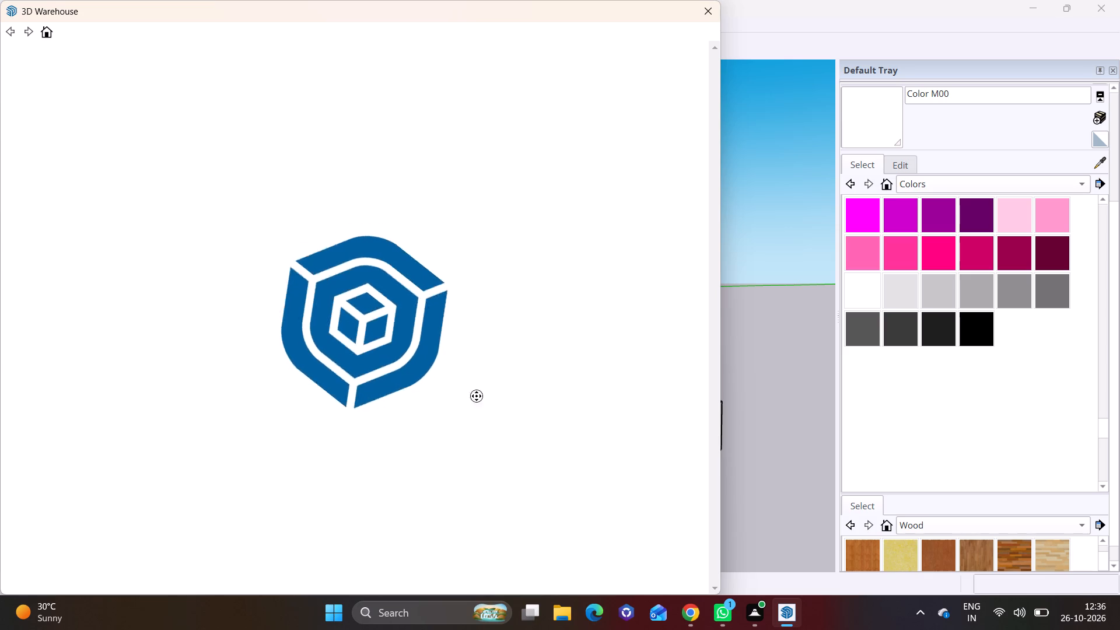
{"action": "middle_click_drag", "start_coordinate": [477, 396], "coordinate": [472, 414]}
Search the 3D Warehouse models for GLASS.
{"action": "left_click", "coordinate": [236, 65]}
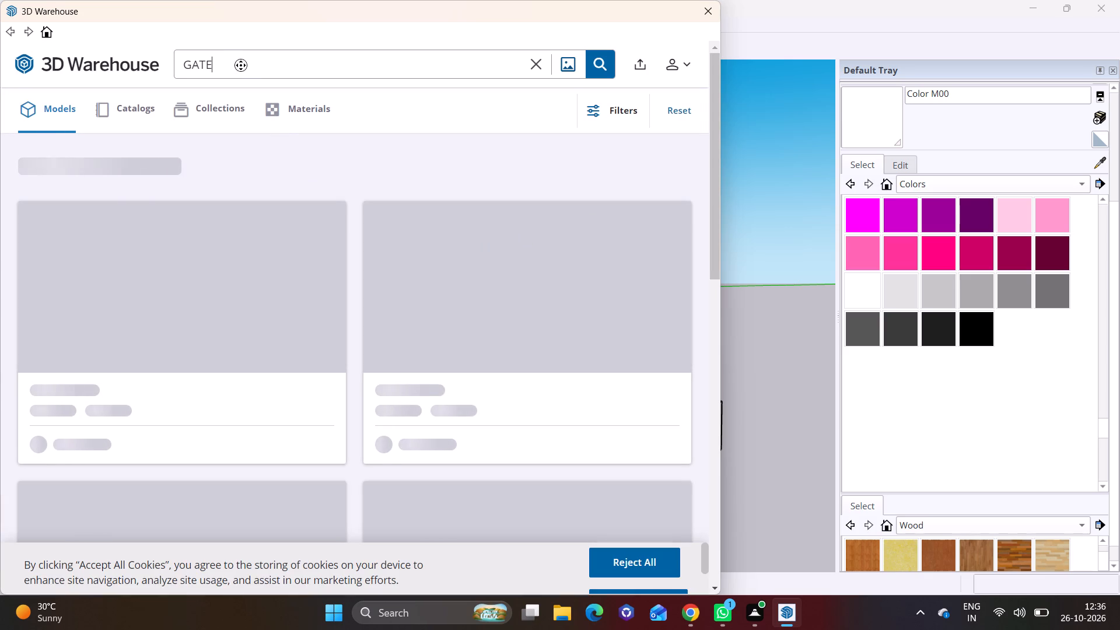
{"action": "key", "text": "BackSpace"}
{"action": "key", "text": "BackSpace"}
{"action": "key", "text": "BackSpace"}
{"action": "key", "text": "l"}
{"action": "key", "text": "a"}
{"action": "key", "text": "s"}
{"action": "key", "text": "s"}
{"action": "left_click", "coordinate": [598, 66]}
Look through the glass search results for a flat panel suitable as a balcony railing.
{"action": "scroll", "coordinate": [489, 365], "scroll_direction": "down", "scroll_amount": 4}
{"action": "scroll", "coordinate": [552, 373], "scroll_direction": "down", "scroll_amount": 2}
{"action": "left_click", "coordinate": [713, 591]}
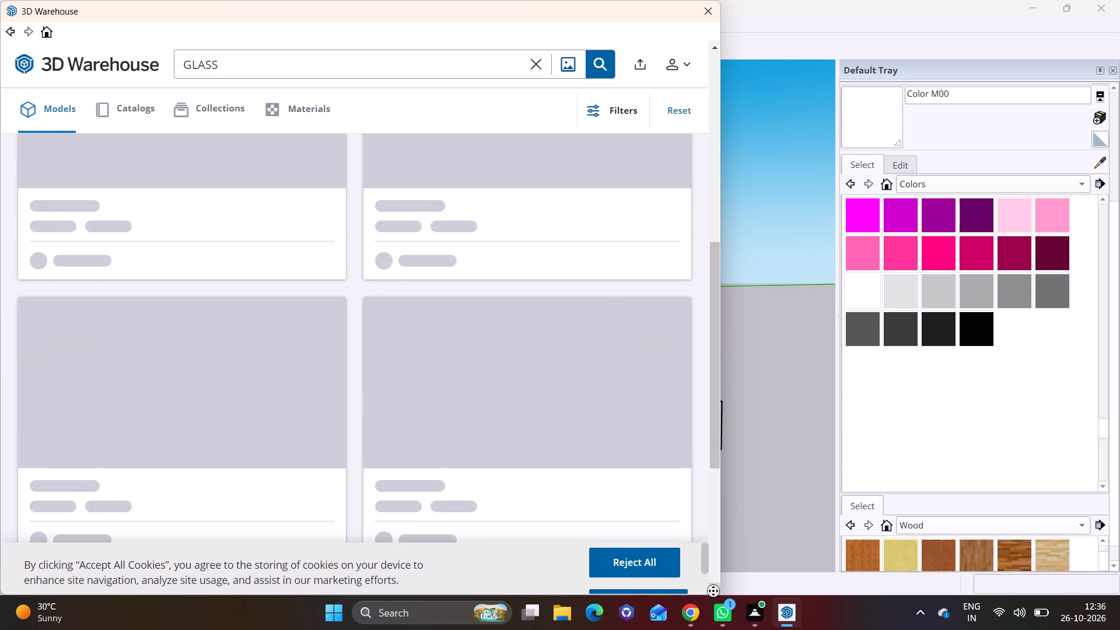
{"action": "left_click", "coordinate": [713, 591]}
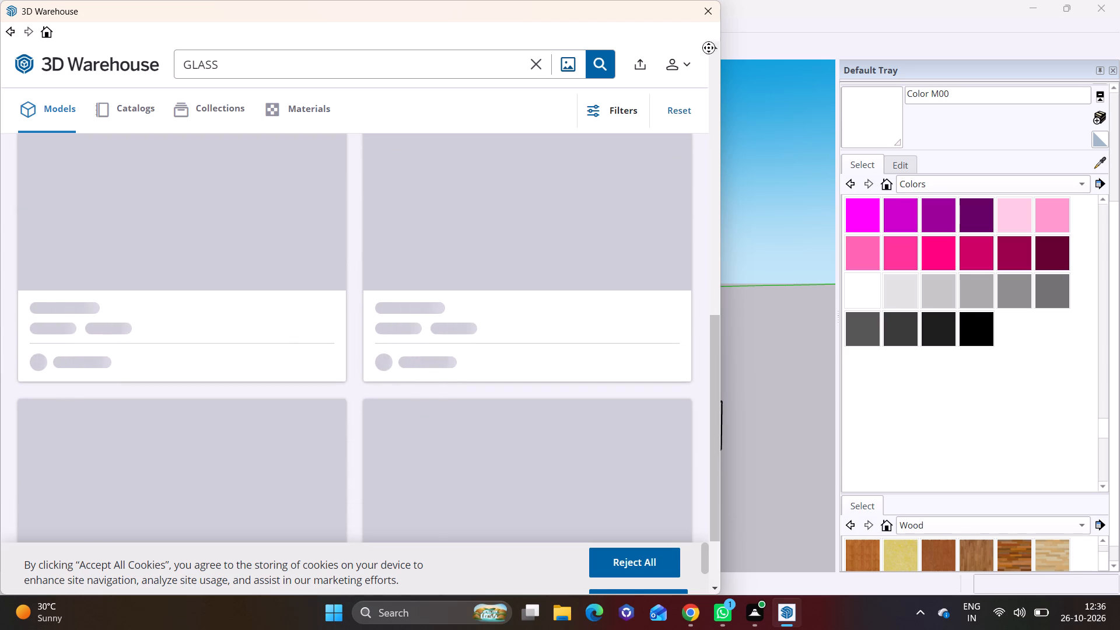
{"action": "left_click", "coordinate": [718, 48]}
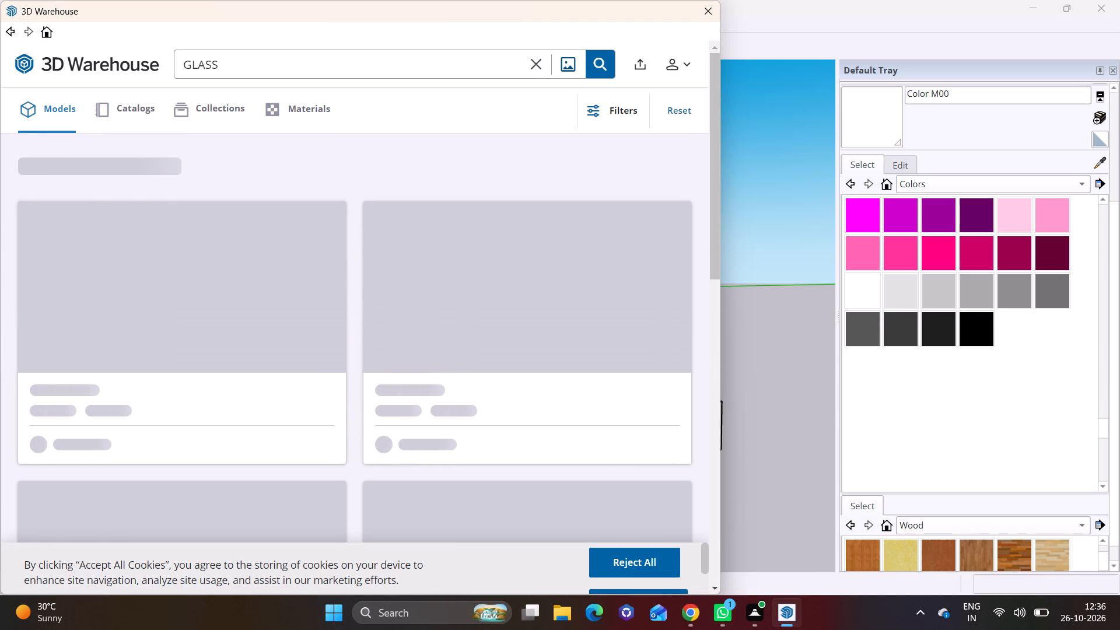
{"action": "left_click", "coordinate": [717, 590]}
{"action": "left_click", "coordinate": [717, 590]}
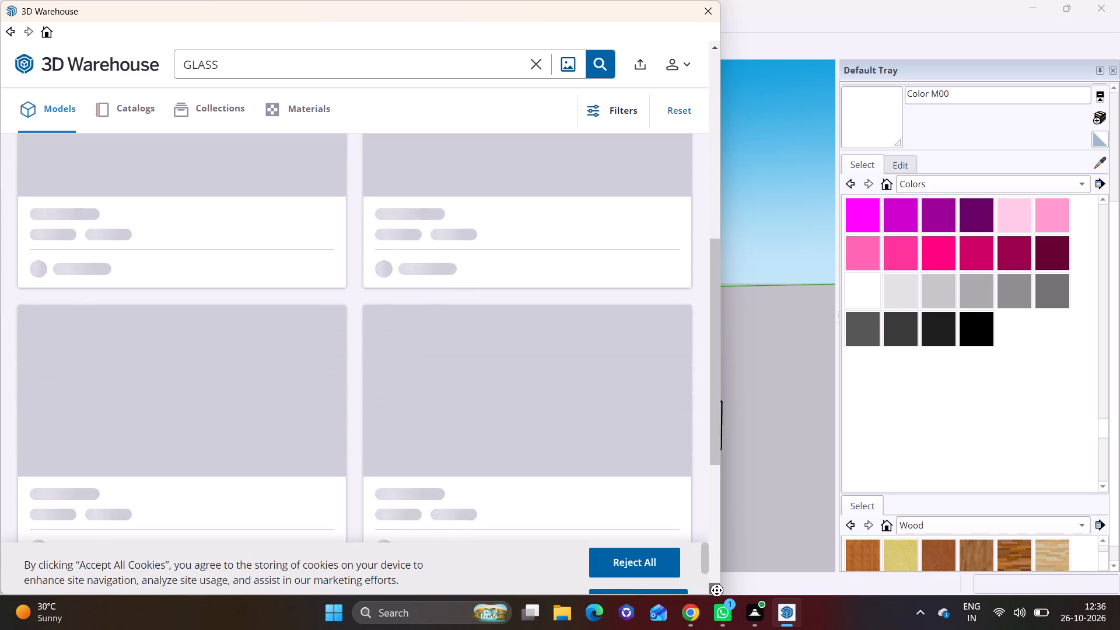
{"action": "left_click", "coordinate": [717, 590]}
{"action": "left_click", "coordinate": [717, 590]}
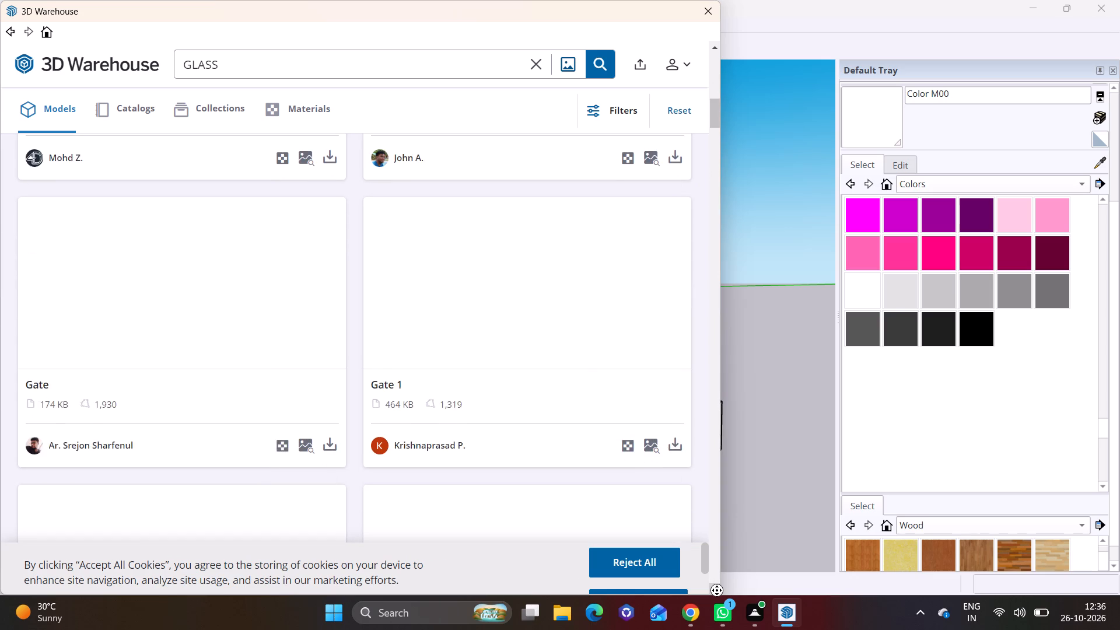
{"action": "left_click", "coordinate": [717, 590]}
{"action": "left_click", "coordinate": [717, 590]}
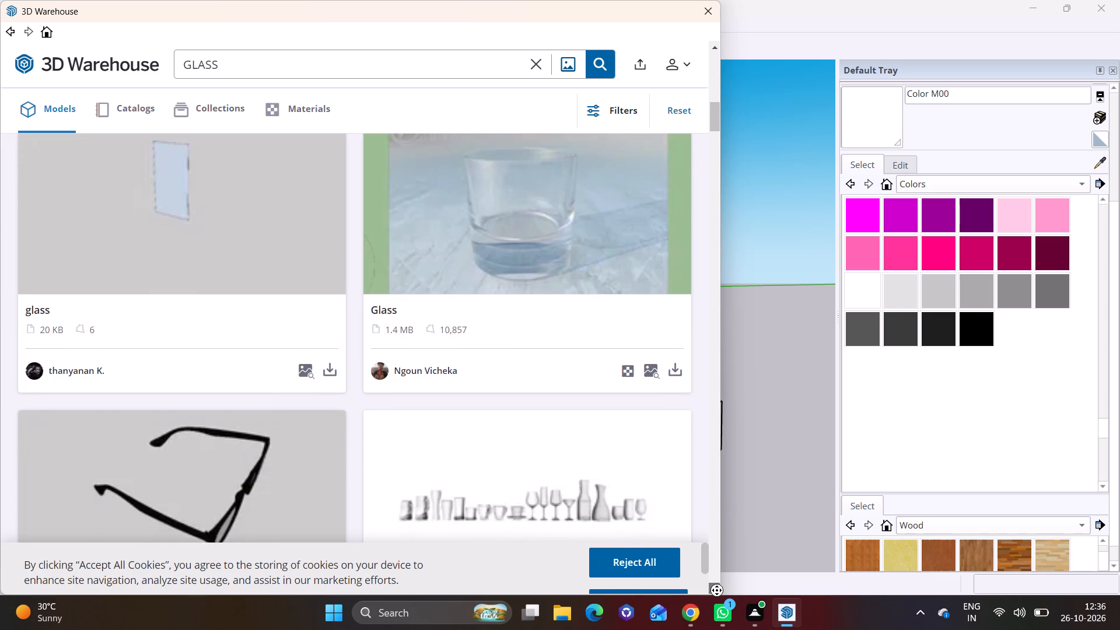
{"action": "left_click", "coordinate": [717, 590]}
{"action": "left_click", "coordinate": [717, 590]}
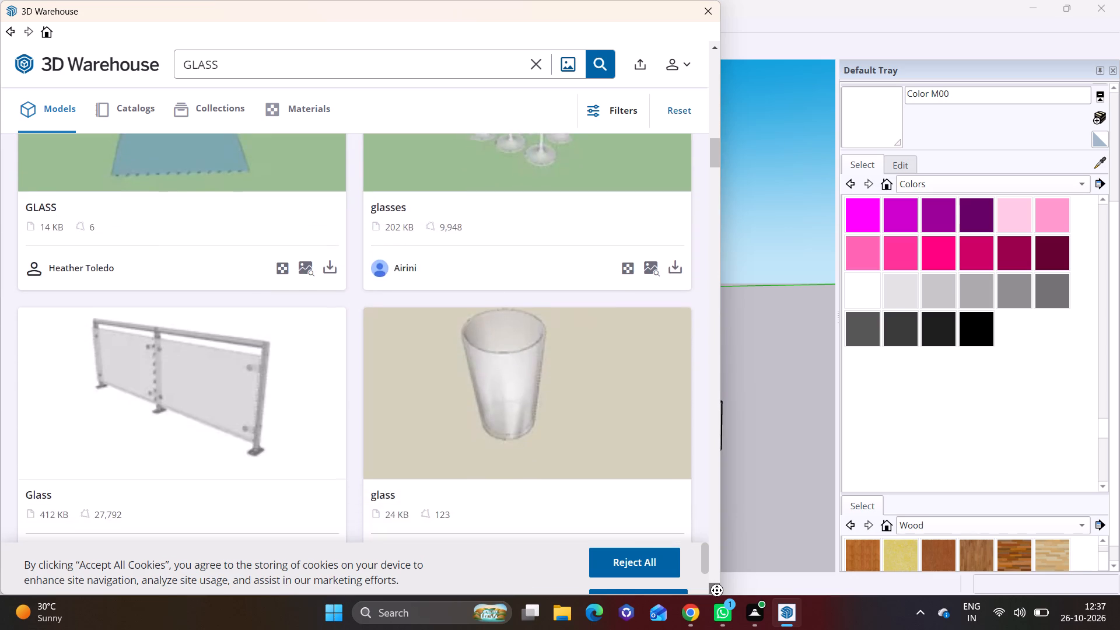
{"action": "left_click", "coordinate": [717, 590]}
{"action": "left_click", "coordinate": [717, 590]}
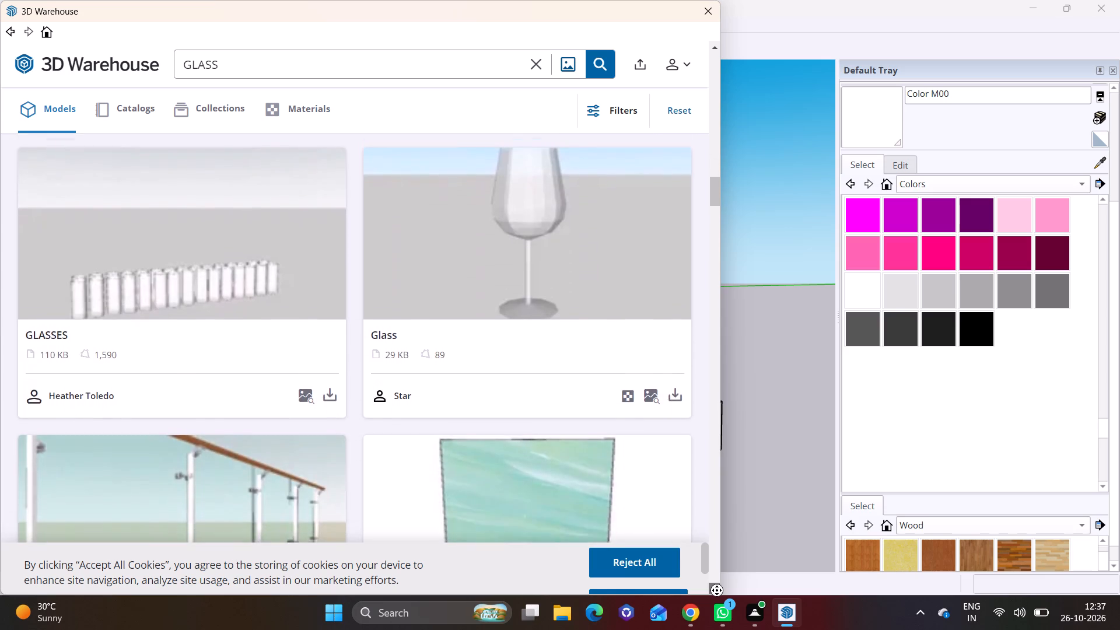
{"action": "left_click", "coordinate": [717, 590]}
{"action": "left_click", "coordinate": [717, 590]}
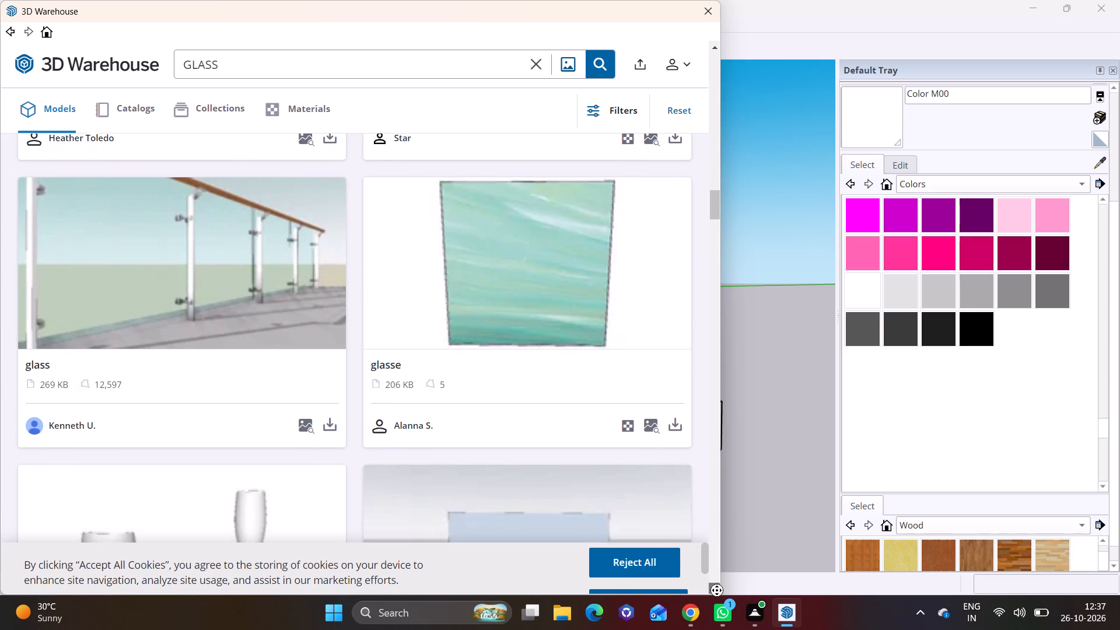
{"action": "left_click", "coordinate": [717, 590]}
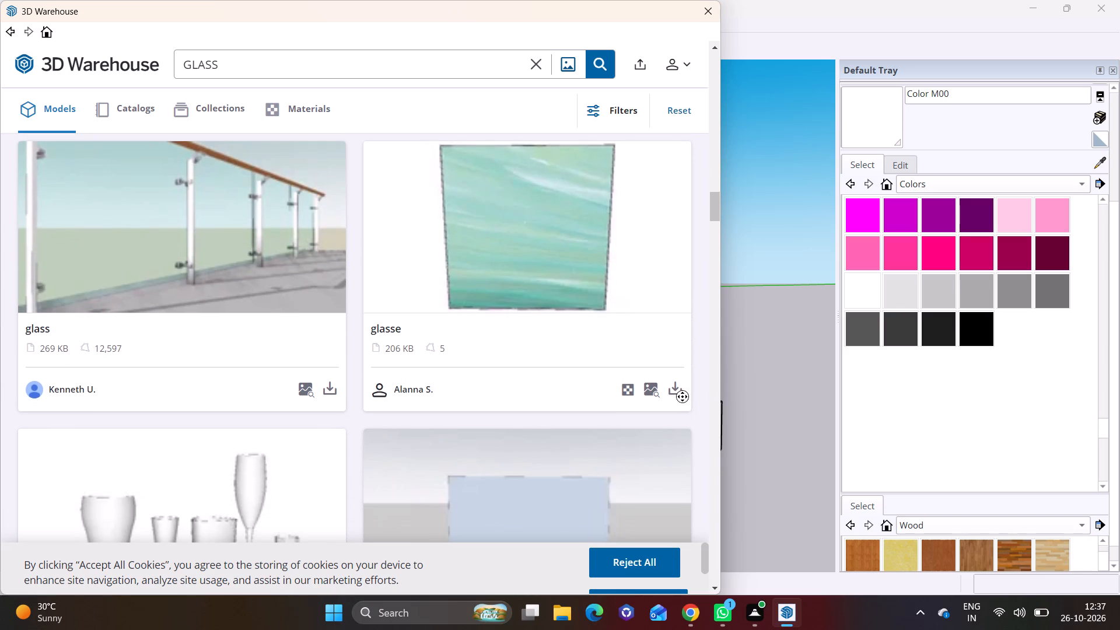
Load the 206 KB green "glasse" panel into the model and place it on the lowest corner balcony's parapet, at the louvre-side end.
{"action": "left_click", "coordinate": [677, 391]}
{"action": "left_click", "coordinate": [318, 314]}
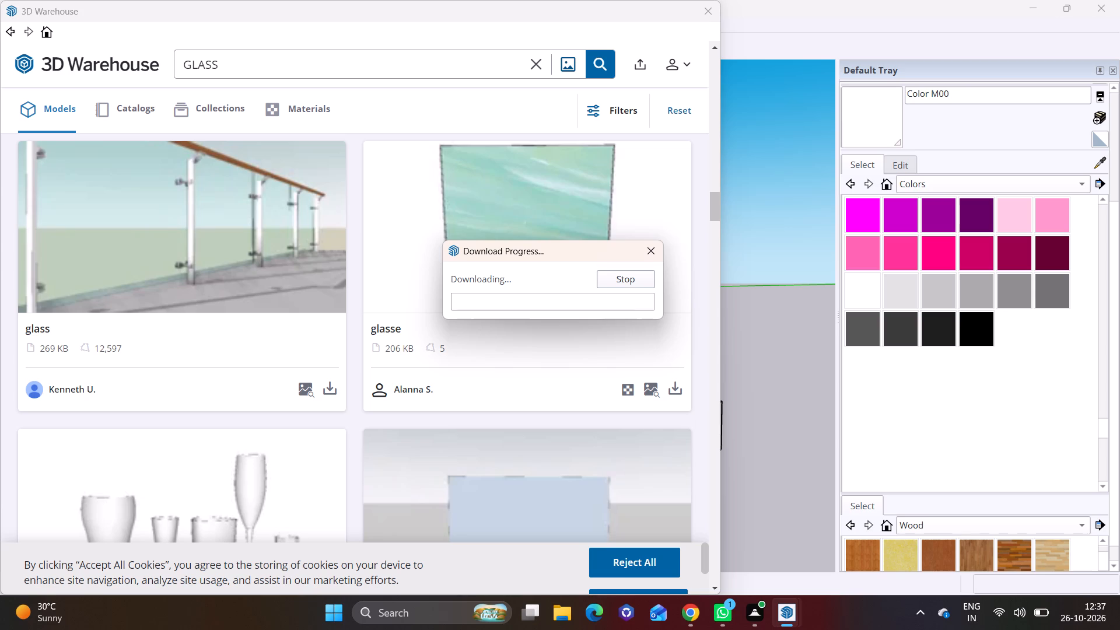
{"action": "left_click", "coordinate": [713, 335]}
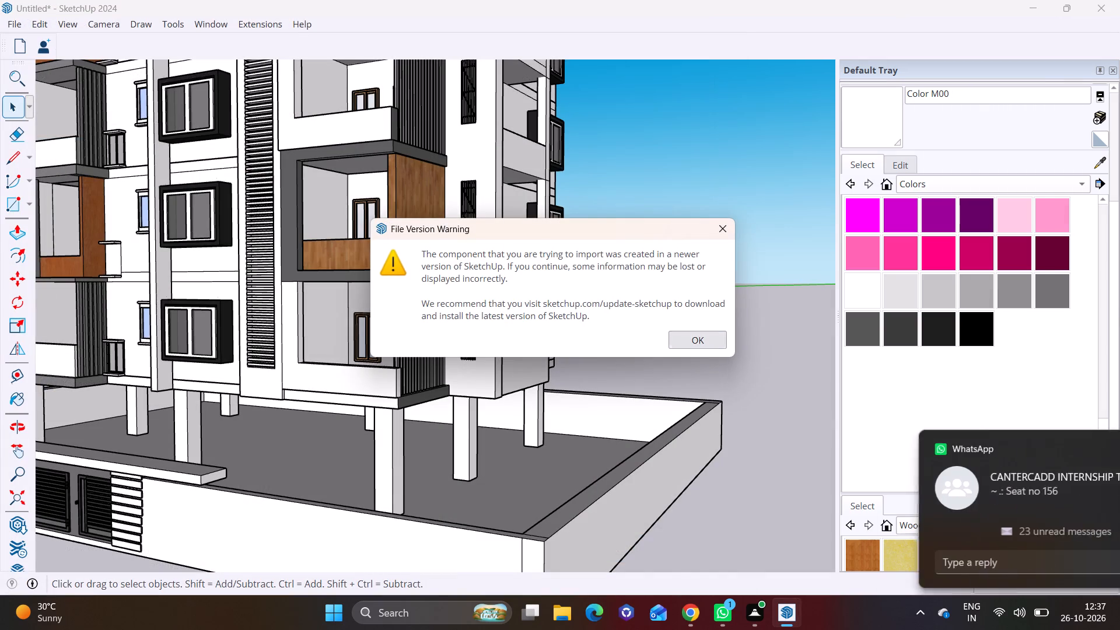
{"action": "scroll", "coordinate": [374, 340], "scroll_direction": "up", "scroll_amount": 4}
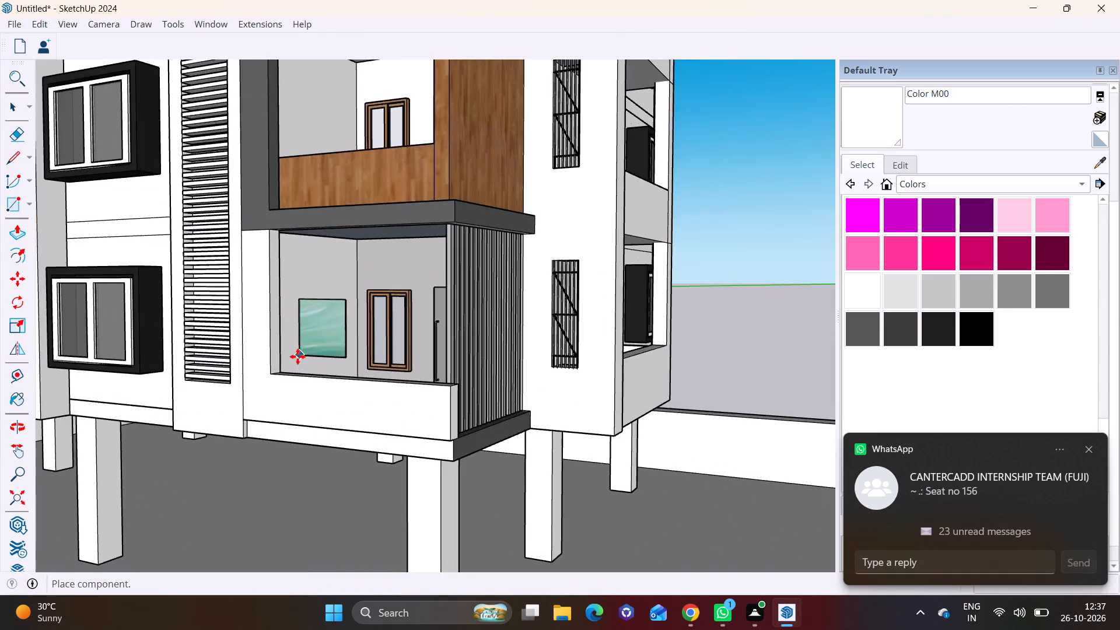
{"action": "scroll", "coordinate": [297, 356], "scroll_direction": "up", "scroll_amount": 3}
{"action": "left_click", "coordinate": [267, 377]}
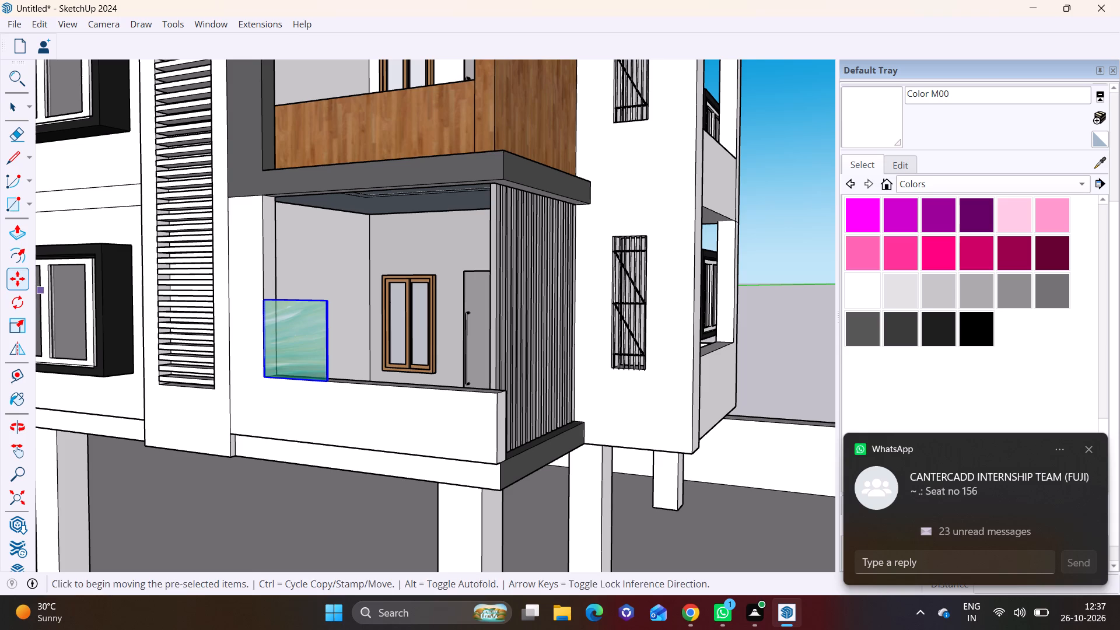
Scale the glass panel down to a low railing height, with green and blue factors of about 1.17 and 0.33.
{"action": "left_click", "coordinate": [15, 309]}
{"action": "left_click", "coordinate": [17, 328]}
{"action": "scroll", "coordinate": [291, 308], "scroll_direction": "up", "scroll_amount": 2}
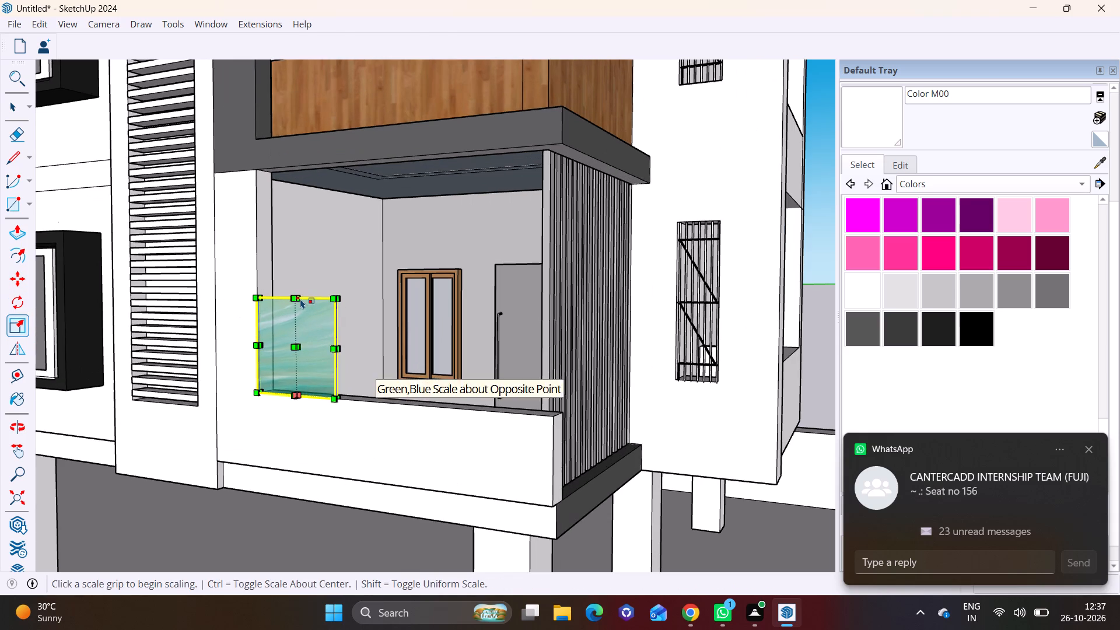
{"action": "left_click", "coordinate": [300, 299]}
{"action": "left_click", "coordinate": [295, 365]}
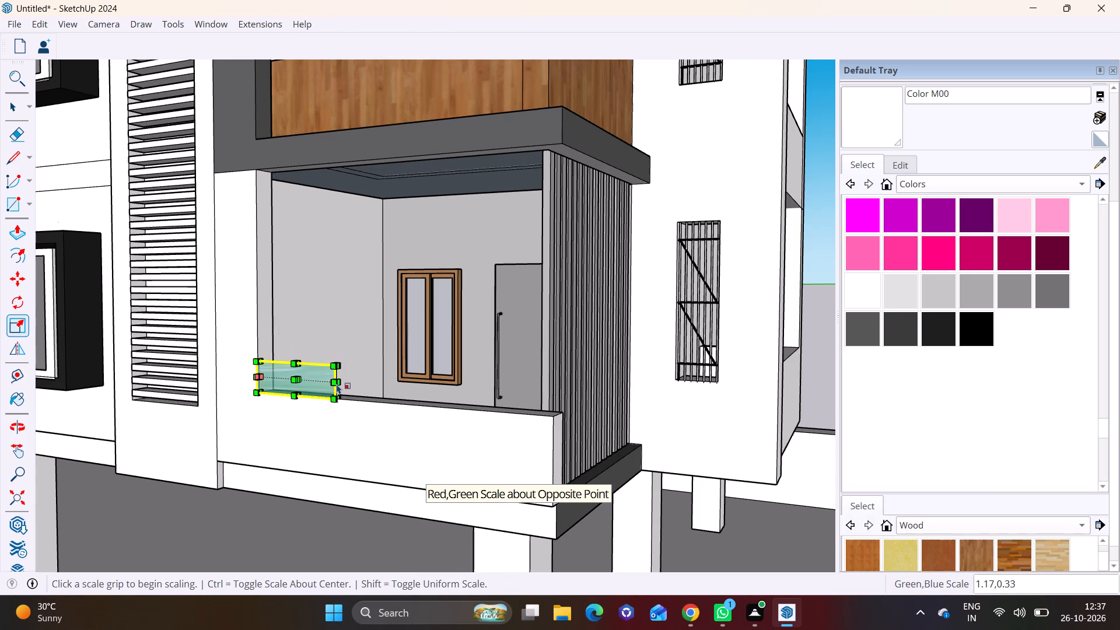
Stretch the glass panel along the red axis by a factor of about 3.31 to span the balcony parapet, and deselect it.
{"action": "left_click", "coordinate": [342, 382]}
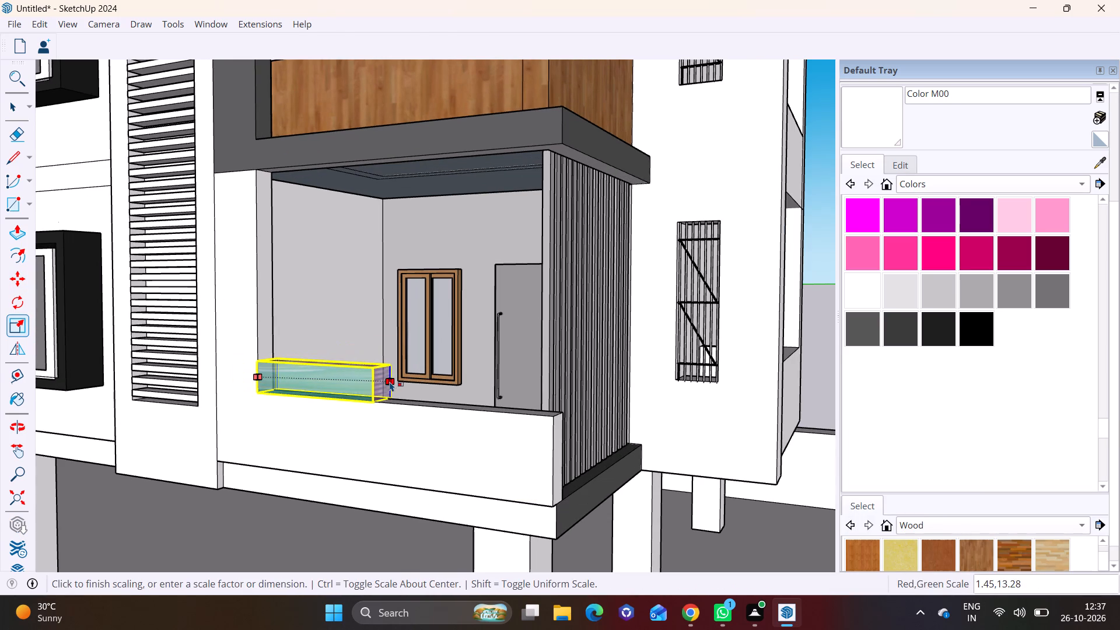
{"action": "key", "text": "ctrl+z"}
{"action": "scroll", "coordinate": [369, 397], "scroll_direction": "up", "scroll_amount": 8}
{"action": "middle_click_drag", "start_coordinate": [349, 390], "coordinate": [311, 390]}
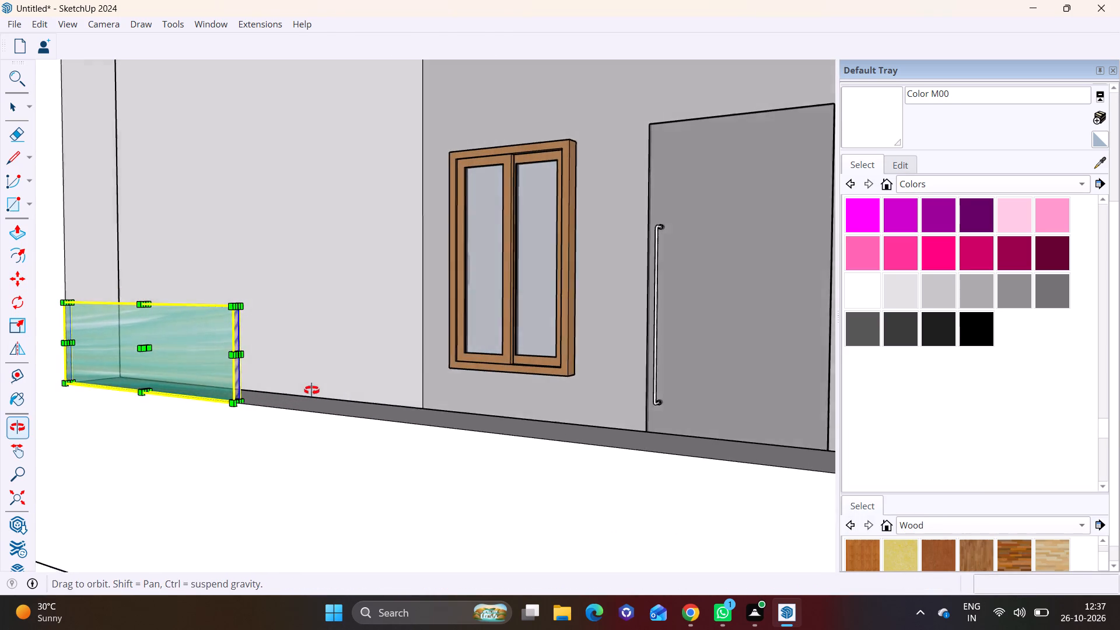
{"action": "middle_click_drag", "start_coordinate": [311, 390], "coordinate": [290, 385]}
{"action": "left_click", "coordinate": [210, 349]}
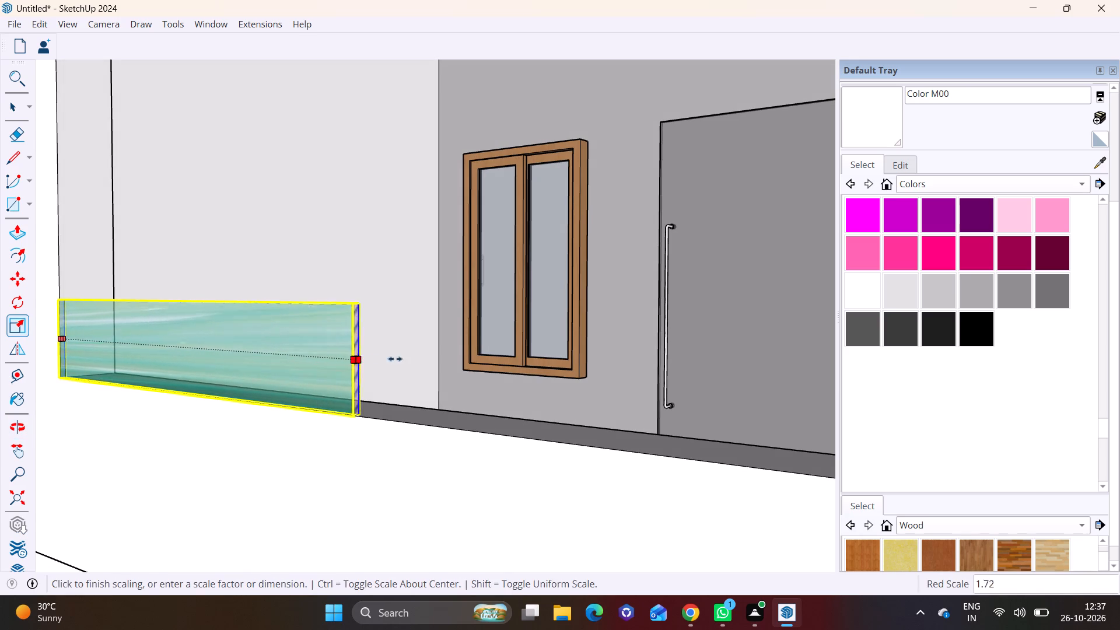
{"action": "scroll", "coordinate": [397, 359], "scroll_direction": "down", "scroll_amount": 6}
{"action": "left_click", "coordinate": [575, 396]}
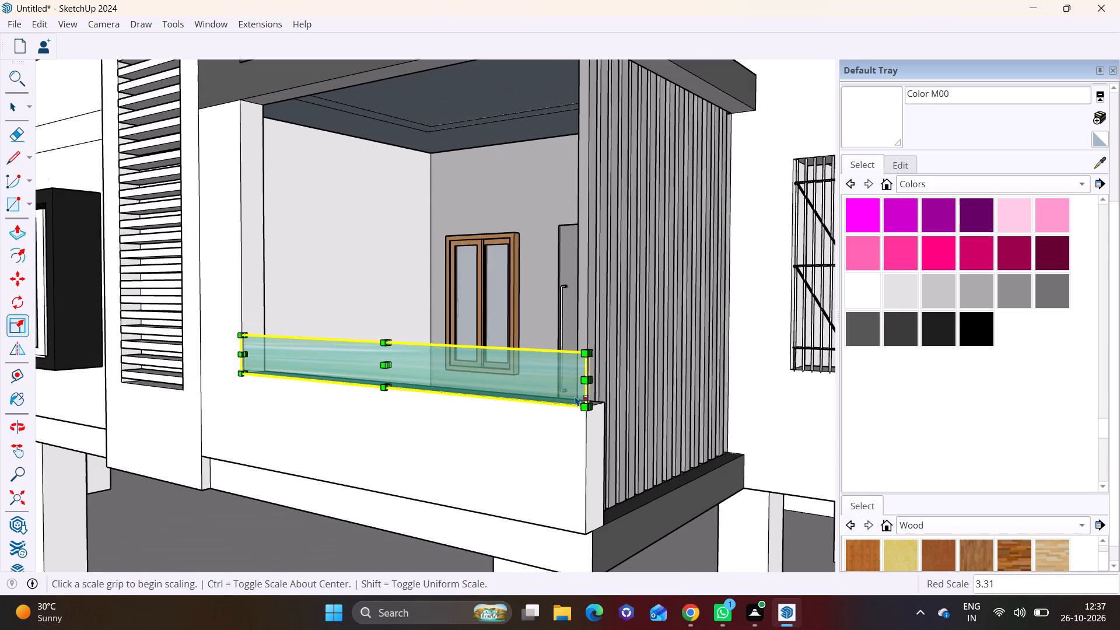
{"action": "key", "text": "space"}
{"action": "left_click", "coordinate": [754, 365]}
Examine the glass railing on the lowest corner balcony from outside the building.
{"action": "scroll", "coordinate": [464, 315], "scroll_direction": "down", "scroll_amount": 5}
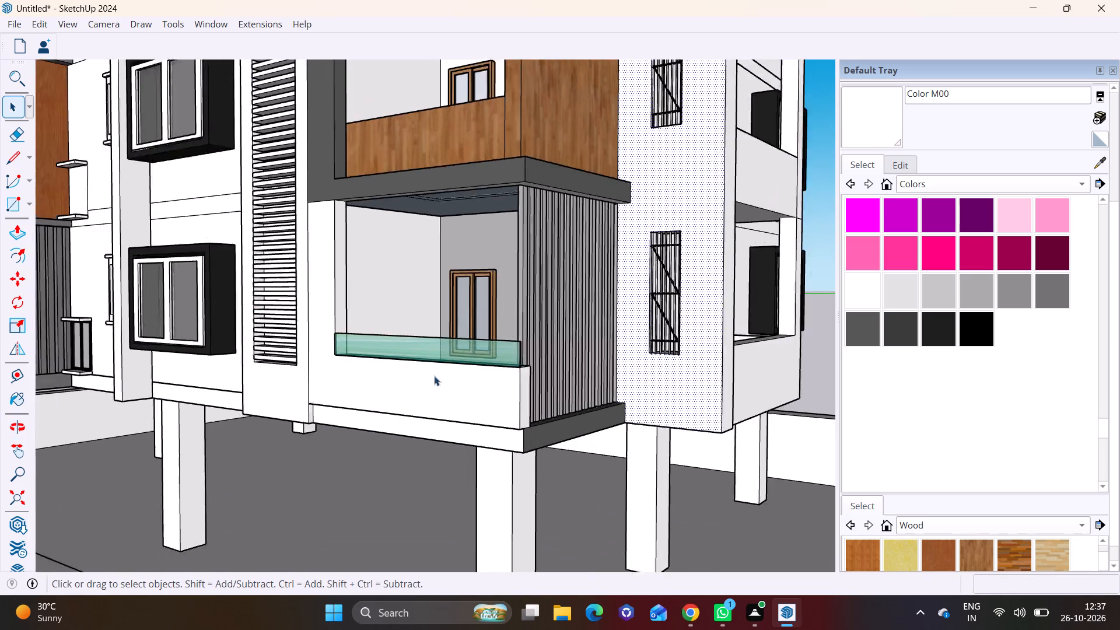
{"action": "scroll", "coordinate": [434, 376], "scroll_direction": "down", "scroll_amount": 6}
{"action": "scroll", "coordinate": [430, 331], "scroll_direction": "up", "scroll_amount": 3}
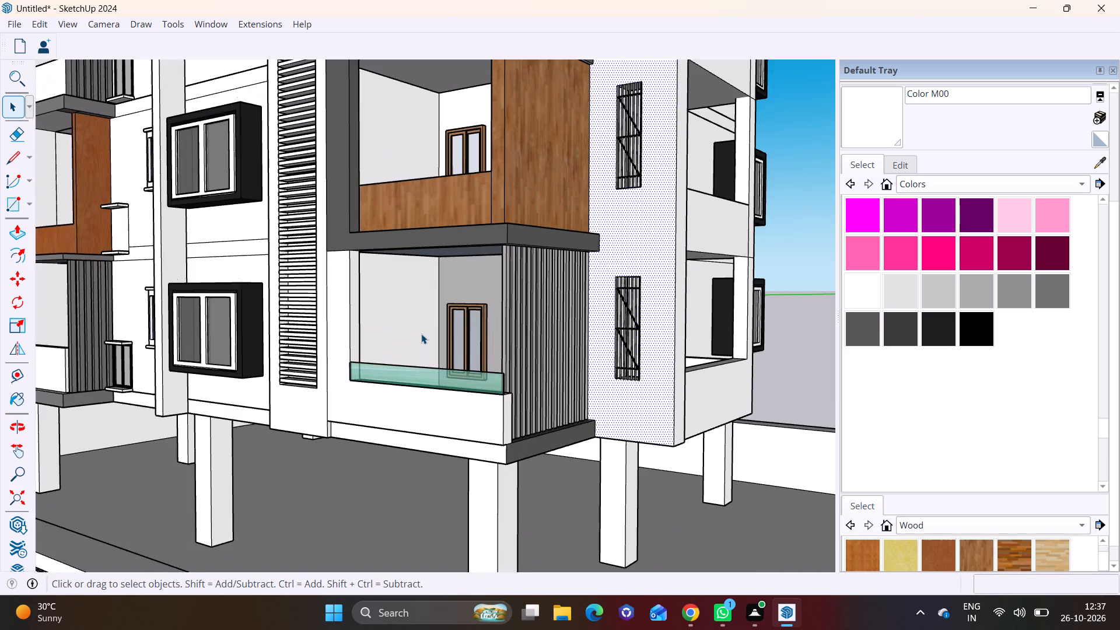
{"action": "scroll", "coordinate": [421, 334], "scroll_direction": "up", "scroll_amount": 2}
{"action": "middle_click_drag", "start_coordinate": [440, 337], "coordinate": [428, 361]}
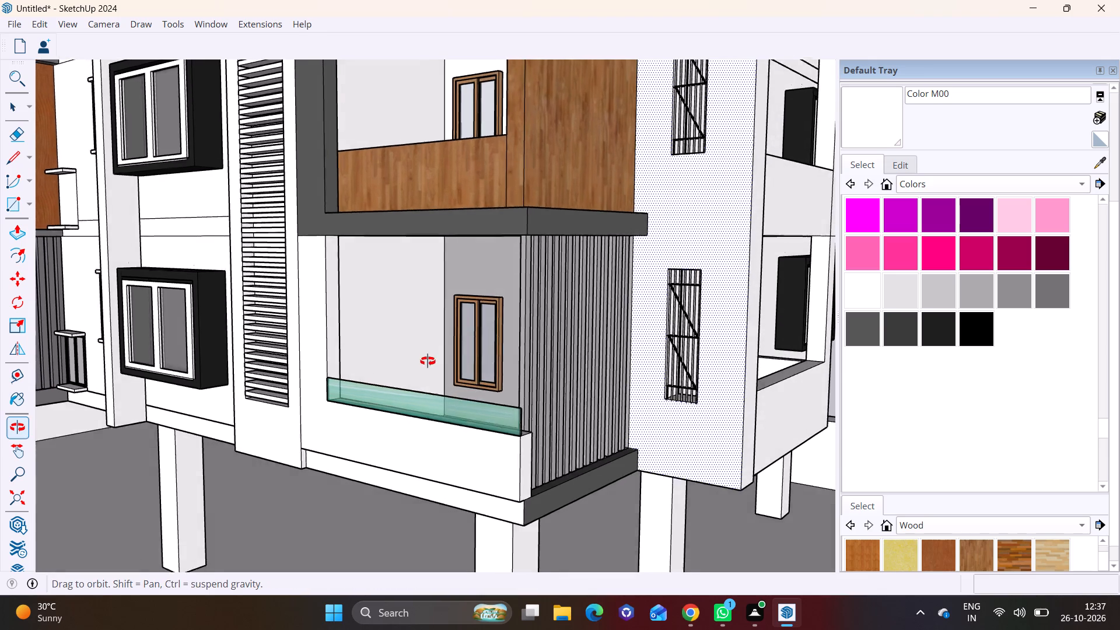
Scale the glass railing on the lowest corner balcony taller along the blue axis, keeping its base on the parapet.
{"action": "middle_click_drag", "start_coordinate": [428, 361], "coordinate": [423, 369]}
{"action": "scroll", "coordinate": [424, 385], "scroll_direction": "up", "scroll_amount": 2}
{"action": "left_click", "coordinate": [421, 414]}
{"action": "scroll", "coordinate": [450, 387], "scroll_direction": "down", "scroll_amount": 1}
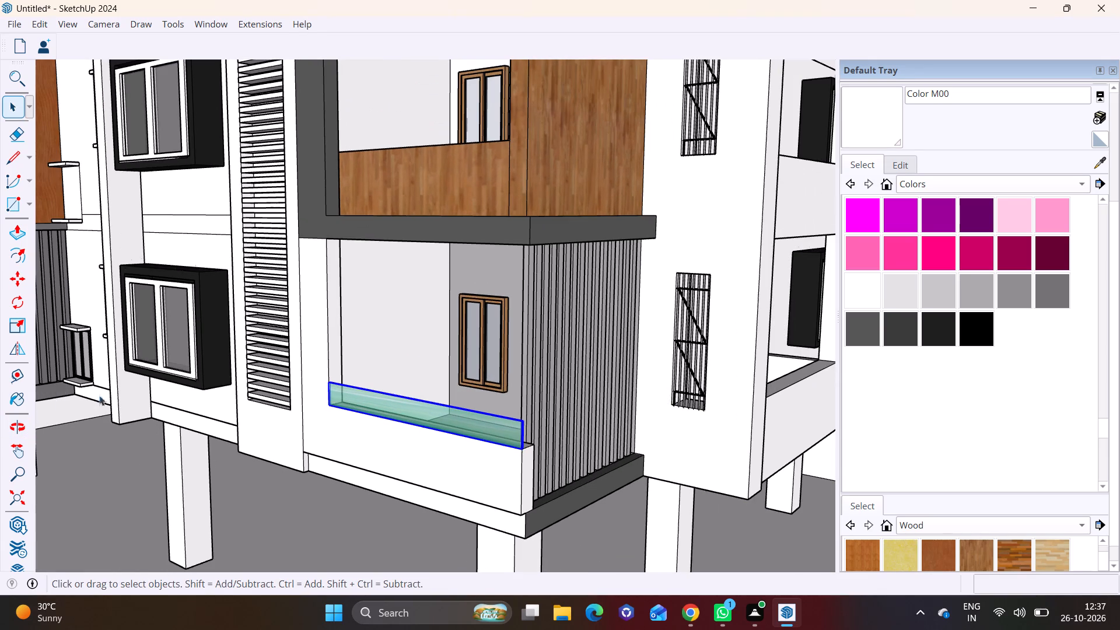
{"action": "left_click", "coordinate": [18, 323]}
{"action": "scroll", "coordinate": [373, 425], "scroll_direction": "up", "scroll_amount": 8}
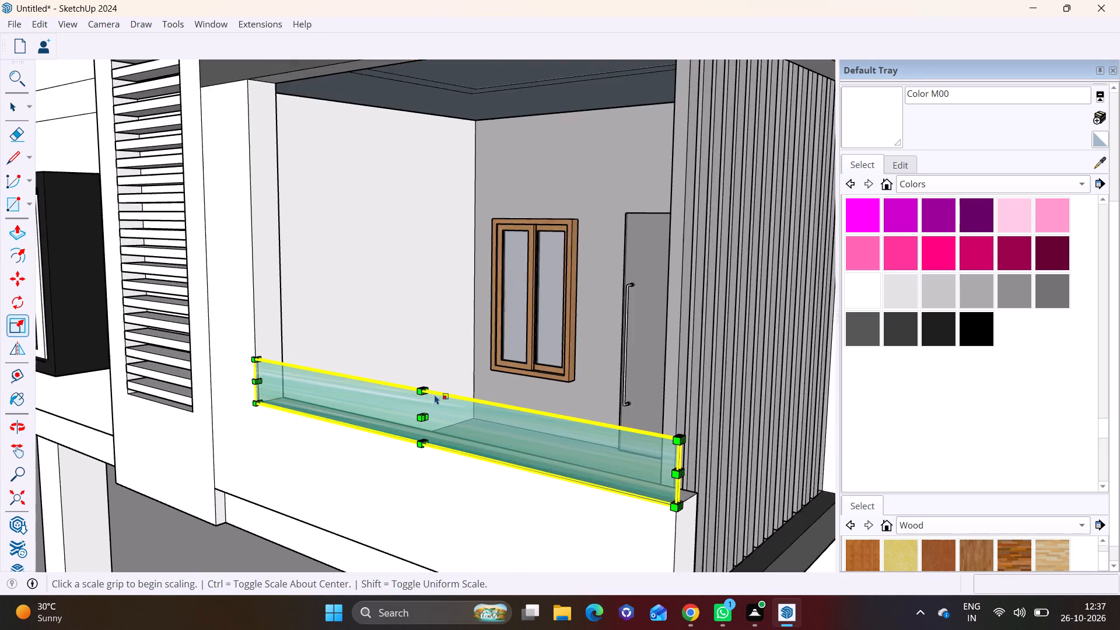
{"action": "middle_click_drag", "start_coordinate": [435, 393], "coordinate": [394, 433]}
{"action": "scroll", "coordinate": [394, 425], "scroll_direction": "up", "scroll_amount": 9}
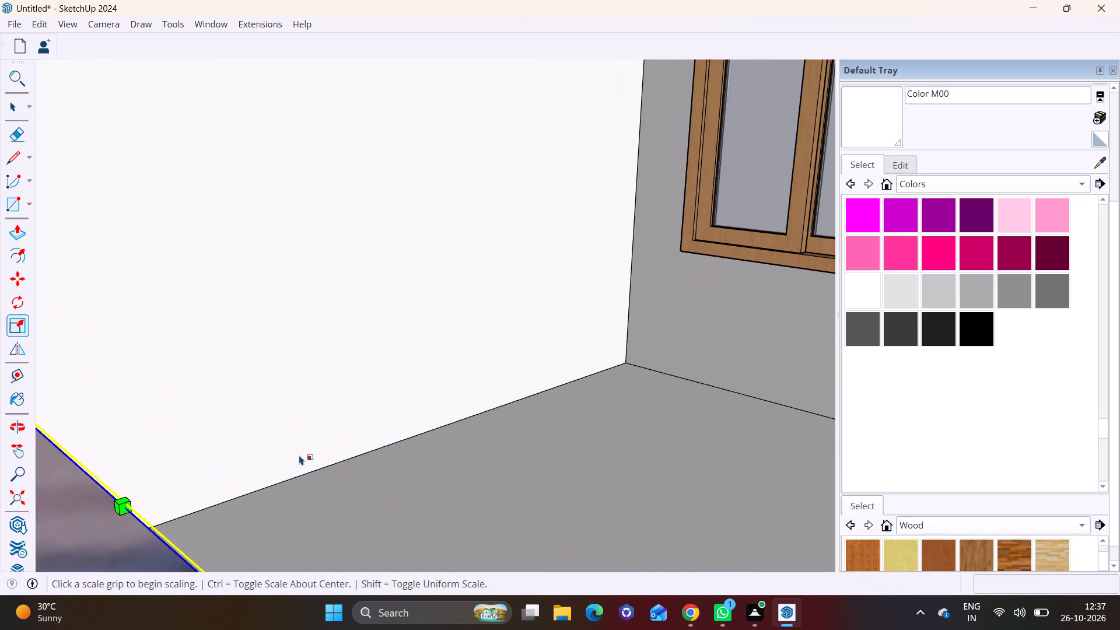
{"action": "scroll", "coordinate": [299, 455], "scroll_direction": "down", "scroll_amount": 3}
{"action": "left_click", "coordinate": [276, 461]}
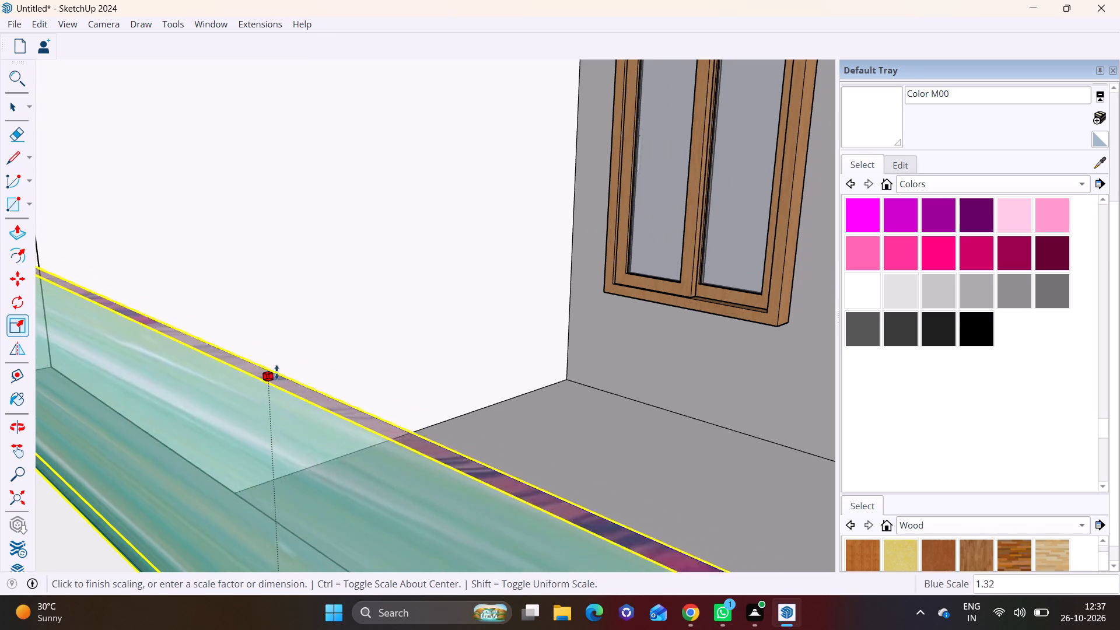
{"action": "left_click", "coordinate": [282, 324]}
{"action": "key", "text": "space"}
{"action": "scroll", "coordinate": [340, 310], "scroll_direction": "down", "scroll_amount": 12}
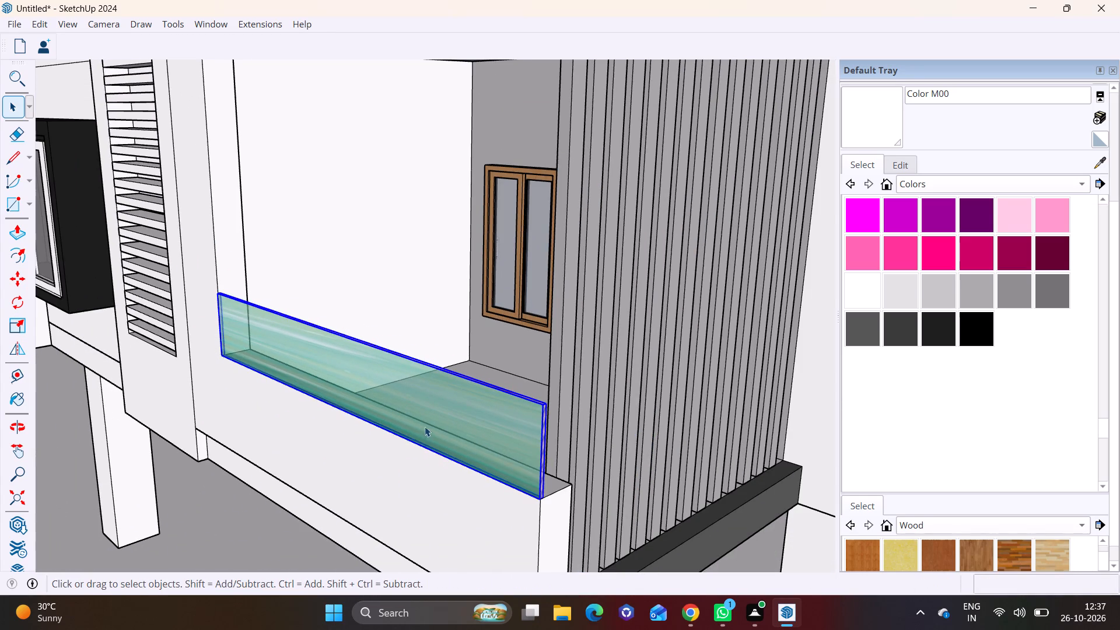
Copy the glass railing about 11' 2" up to the wood parapet of the second corner balcony, starting at its louvre-side end.
{"action": "key", "text": "m"}
{"action": "left_click", "coordinate": [220, 297]}
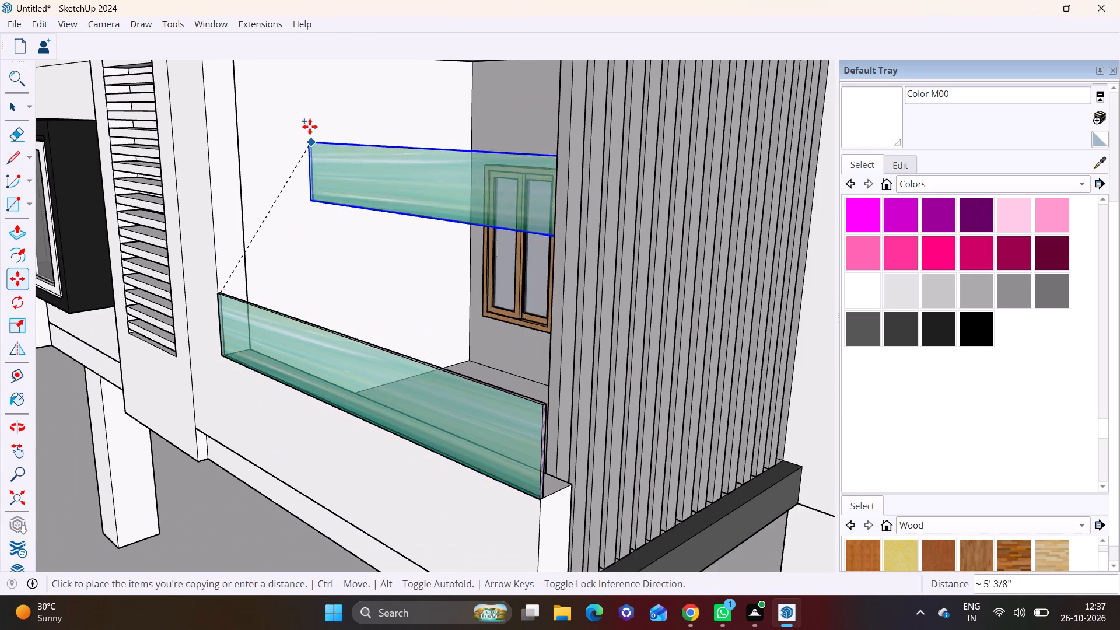
{"action": "scroll", "coordinate": [310, 127], "scroll_direction": "down", "scroll_amount": 3}
{"action": "middle_click_drag", "start_coordinate": [305, 199], "coordinate": [278, 414], "text": "shift"}
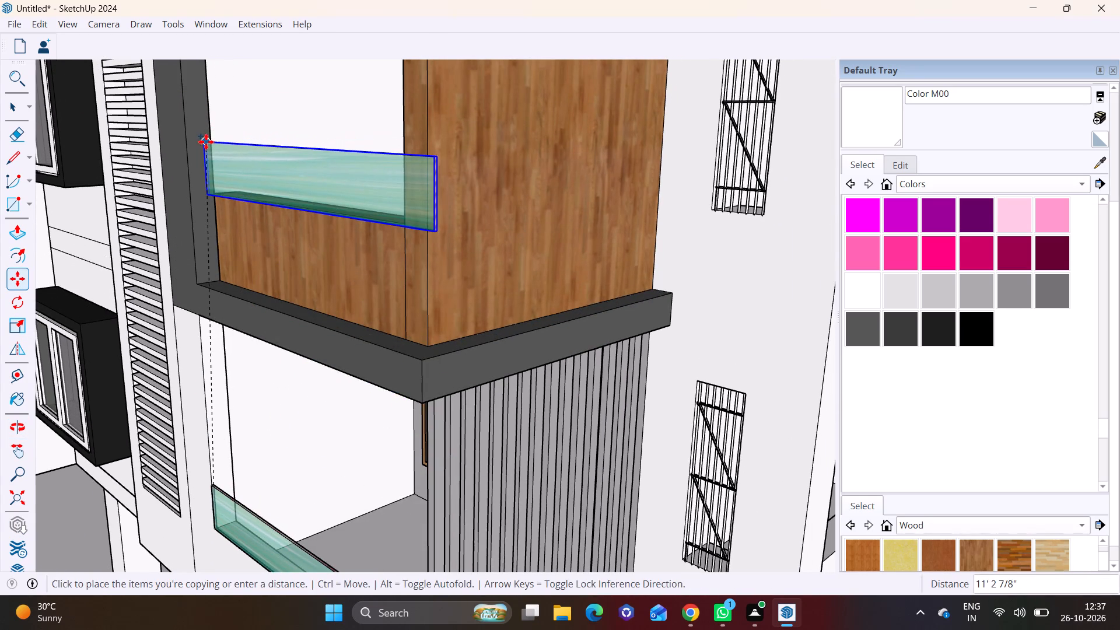
{"action": "middle_click_drag", "start_coordinate": [209, 141], "coordinate": [411, 141]}
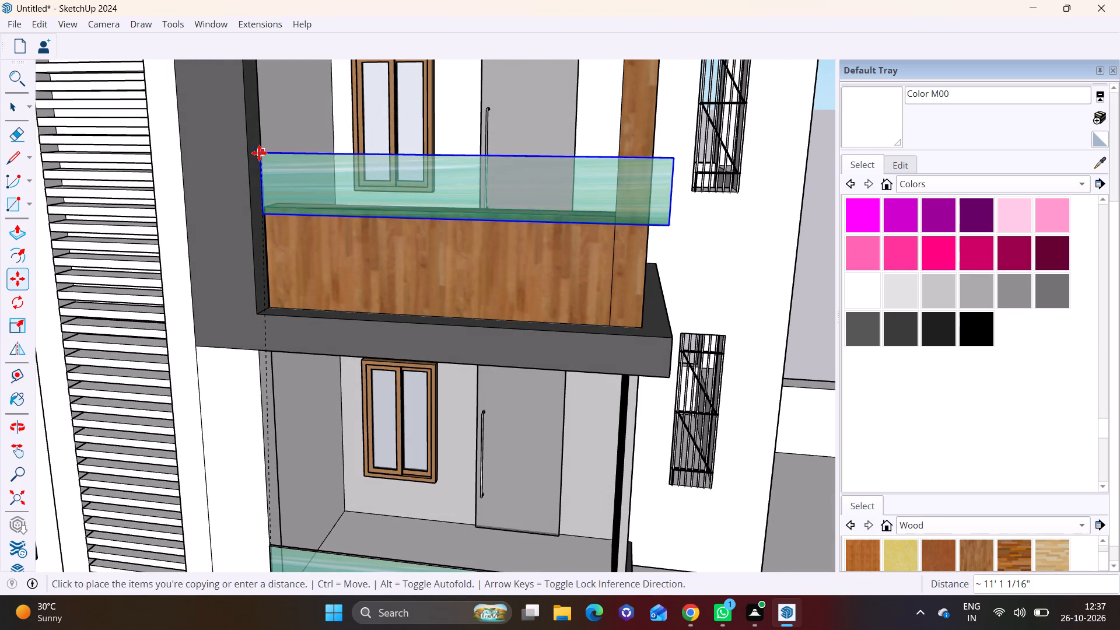
{"action": "scroll", "coordinate": [261, 143], "scroll_direction": "up", "scroll_amount": 9}
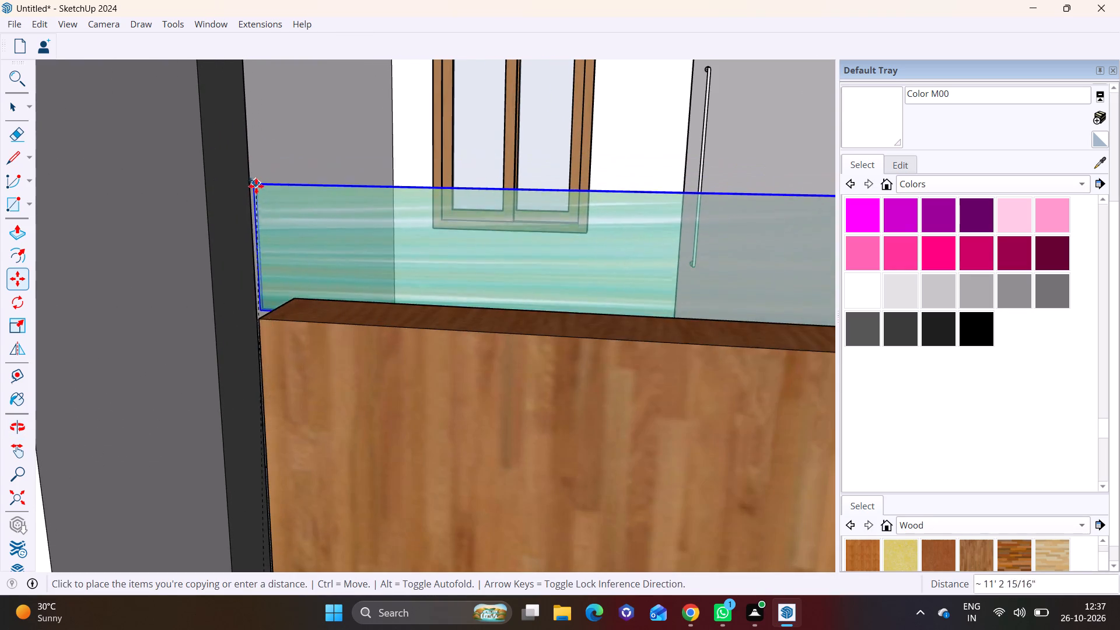
{"action": "middle_click", "coordinate": [225, 150]}
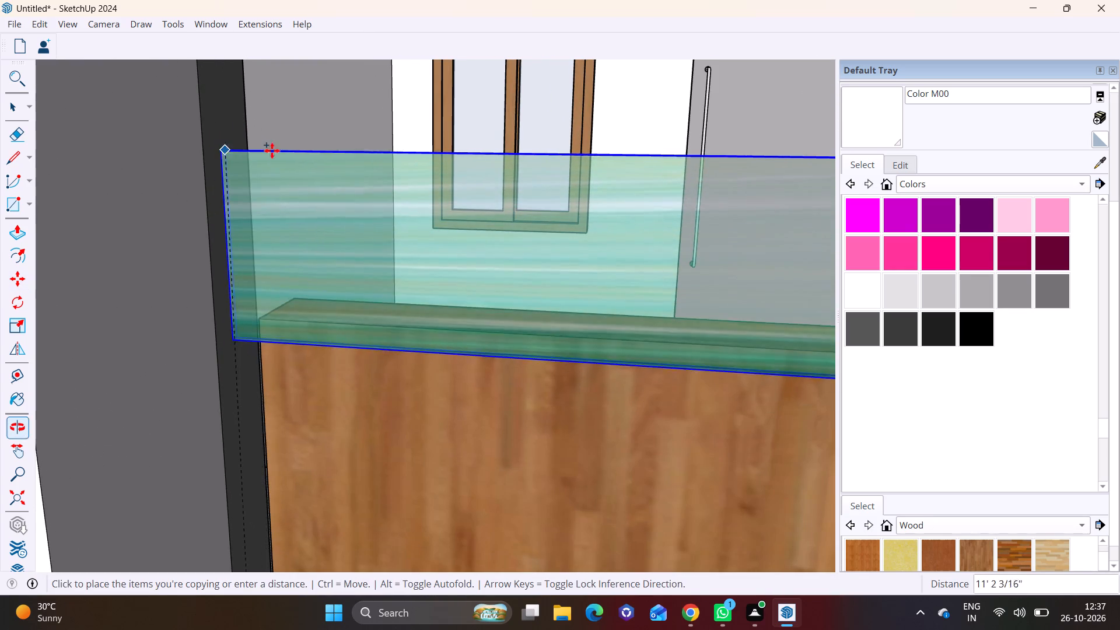
{"action": "middle_click_drag", "start_coordinate": [432, 200], "coordinate": [292, 216]}
{"action": "scroll", "coordinate": [265, 213], "scroll_direction": "down", "scroll_amount": 6}
{"action": "middle_click_drag", "start_coordinate": [95, 253], "coordinate": [404, 296], "text": "shift"}
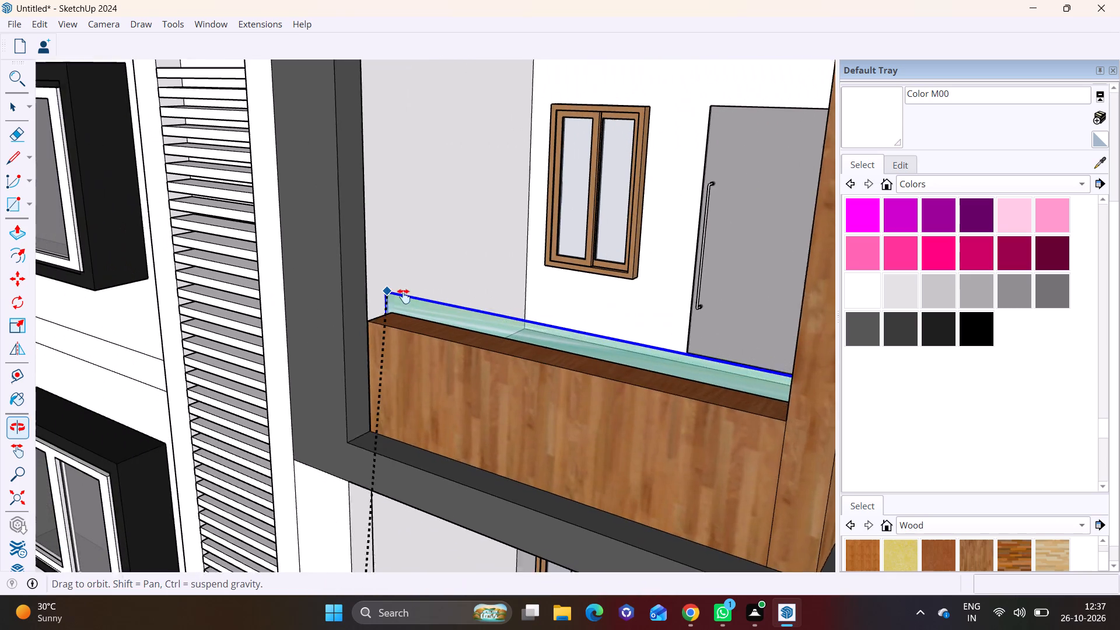
{"action": "middle_click_drag", "start_coordinate": [404, 296], "coordinate": [408, 297], "text": "shift"}
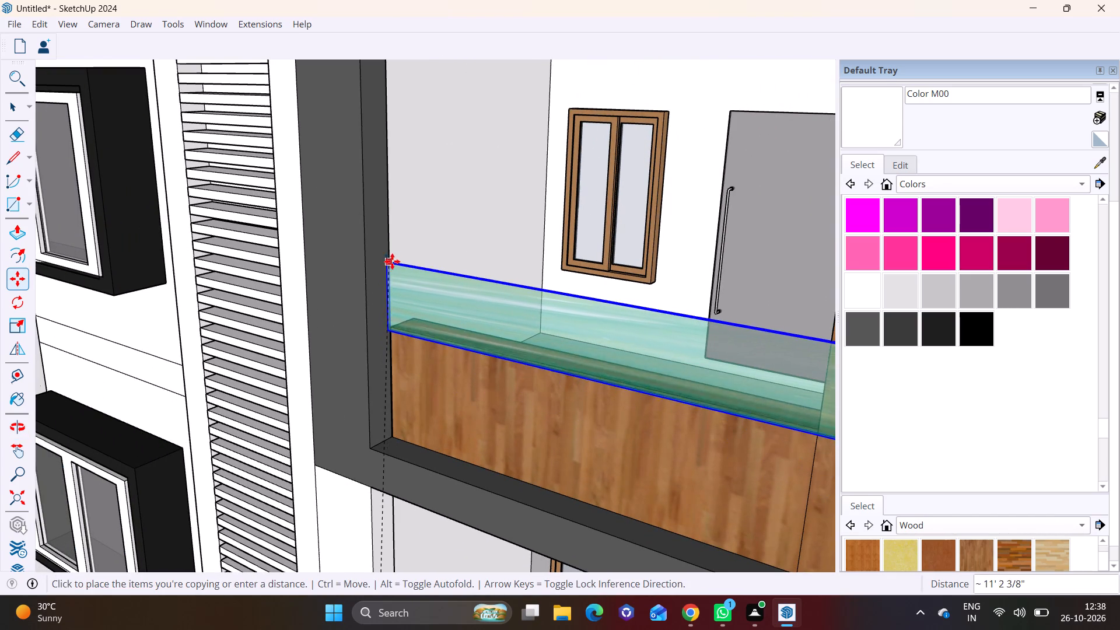
{"action": "left_click", "coordinate": [394, 260]}
Copy the glass railing about 11' 8" up from the second balcony to the white parapet of the third corner balcony.
{"action": "left_click", "coordinate": [394, 257]}
{"action": "scroll", "coordinate": [411, 165], "scroll_direction": "down", "scroll_amount": 2}
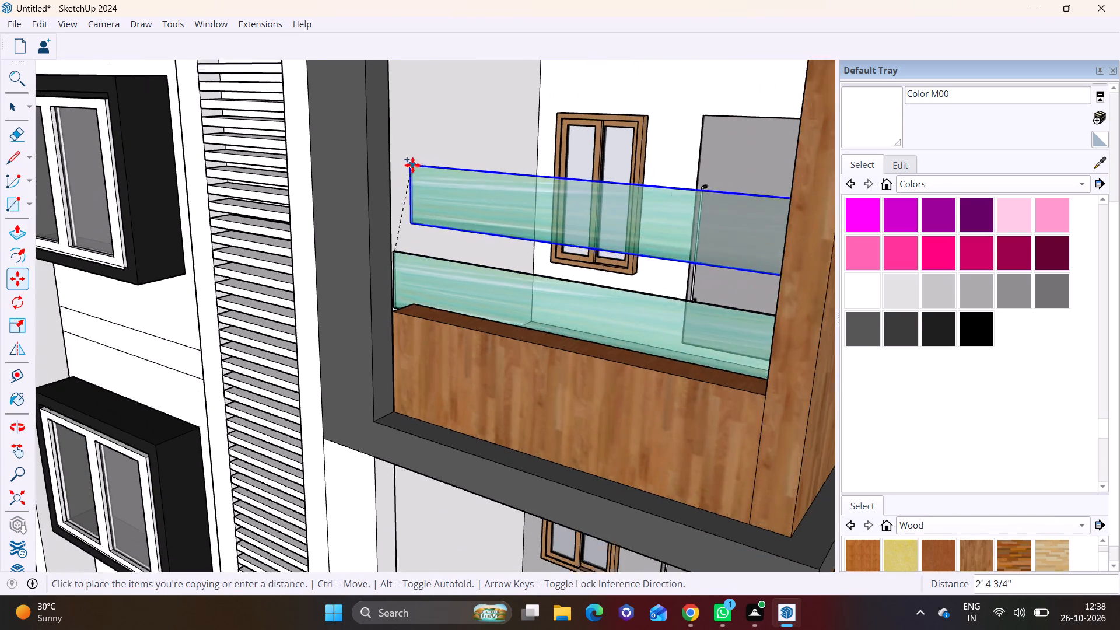
{"action": "scroll", "coordinate": [416, 167], "scroll_direction": "down", "scroll_amount": 3}
{"action": "middle_click_drag", "start_coordinate": [432, 162], "coordinate": [439, 401], "text": "shift"}
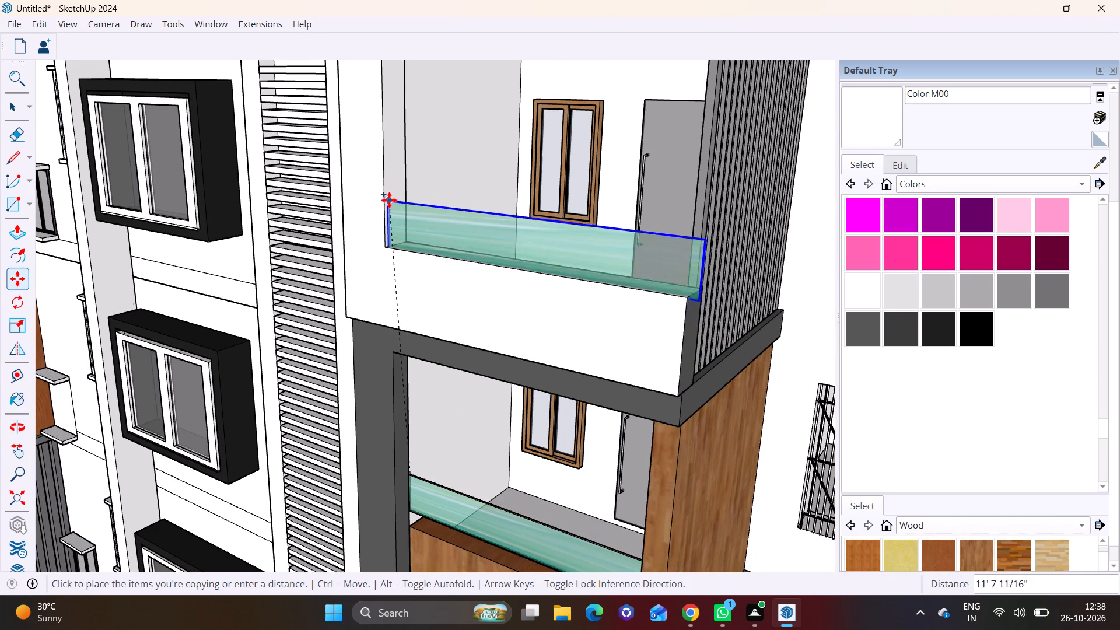
{"action": "left_click", "coordinate": [391, 197]}
Copy the glass railing about 11' 1" up from the third balcony to the wood-clad top corner balcony.
{"action": "left_click", "coordinate": [391, 197]}
{"action": "scroll", "coordinate": [419, 189], "scroll_direction": "down", "scroll_amount": 2}
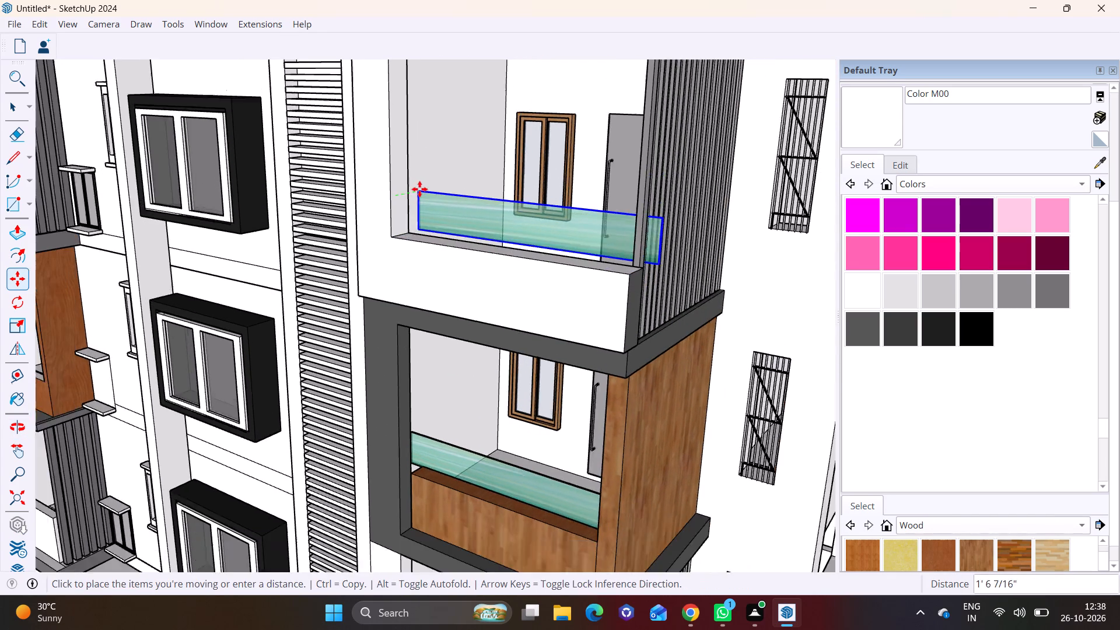
{"action": "scroll", "coordinate": [419, 189], "scroll_direction": "down", "scroll_amount": 8}
{"action": "middle_click_drag", "start_coordinate": [453, 145], "coordinate": [440, 354], "text": "shift"}
{"action": "scroll", "coordinate": [403, 290], "scroll_direction": "up", "scroll_amount": 8}
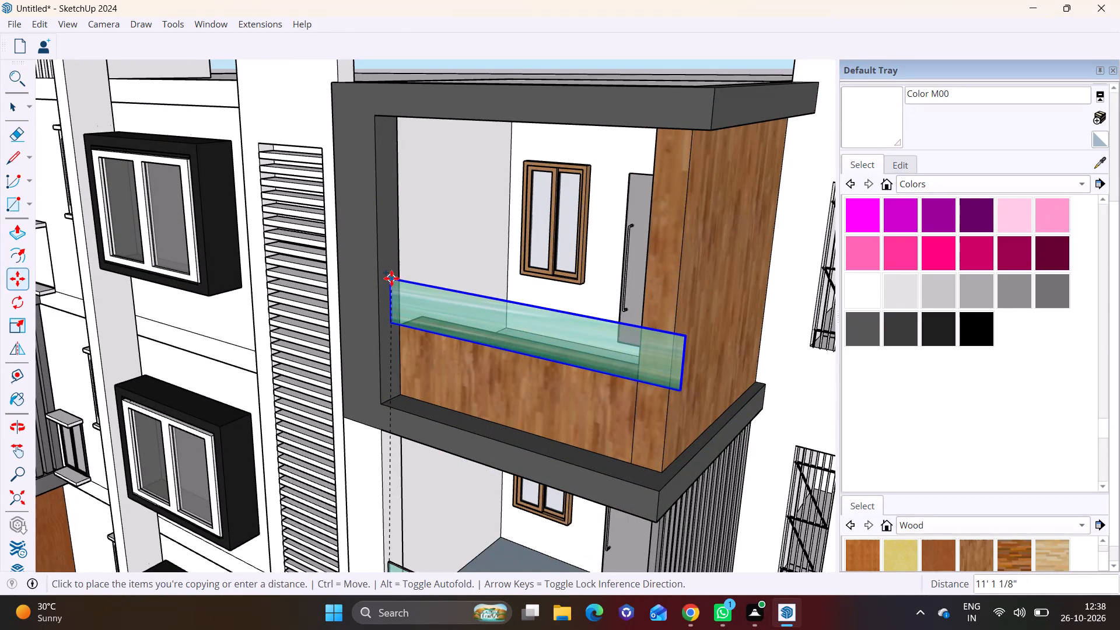
{"action": "left_click", "coordinate": [391, 278]}
Move the top balcony's railing about 6 5/16" so its lower louvre-side corner meets the top corner of the wood parapet.
{"action": "key", "text": "space"}
{"action": "middle_click_drag", "start_coordinate": [527, 383], "coordinate": [619, 253]}
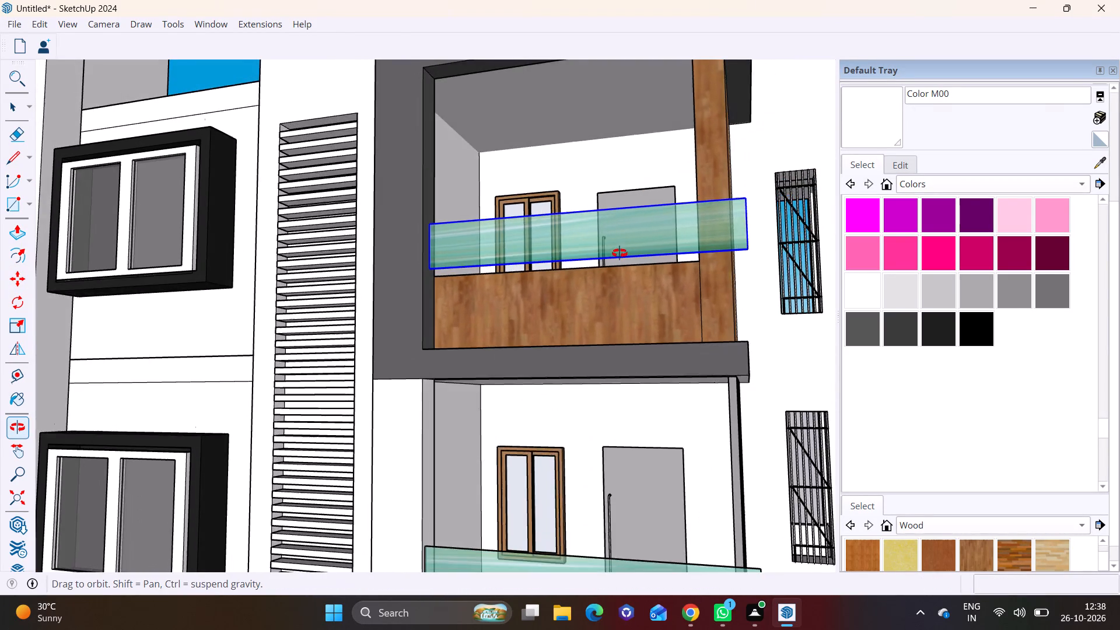
{"action": "middle_click_drag", "start_coordinate": [619, 253], "coordinate": [600, 289]}
{"action": "scroll", "coordinate": [596, 291], "scroll_direction": "down", "scroll_amount": 1}
{"action": "scroll", "coordinate": [490, 277], "scroll_direction": "up", "scroll_amount": 6}
{"action": "key", "text": "m"}
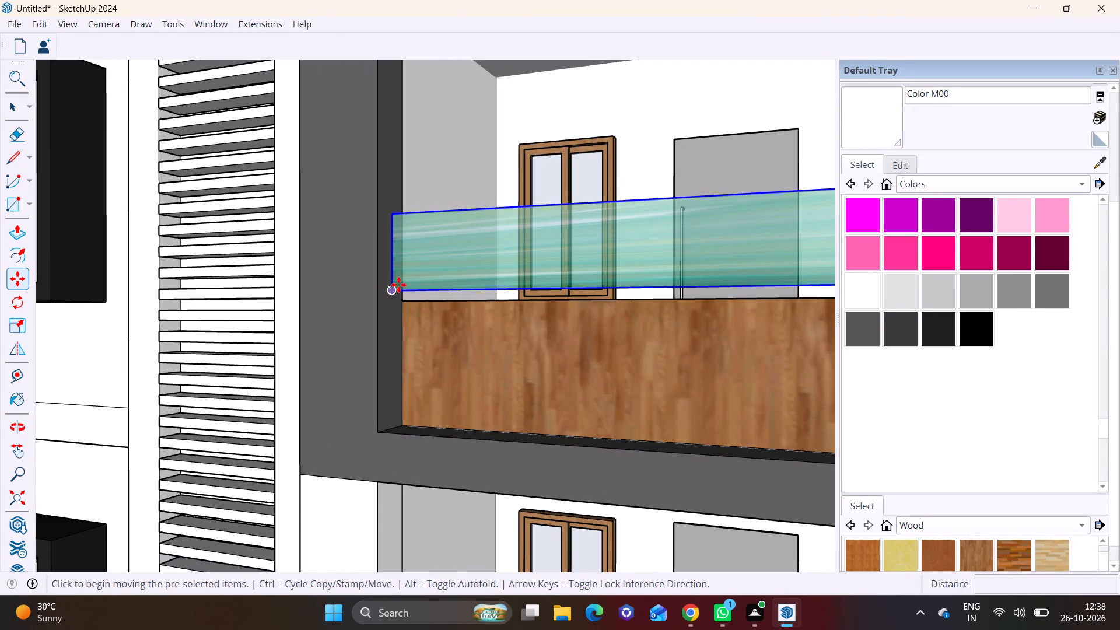
{"action": "left_click", "coordinate": [397, 289]}
{"action": "left_click", "coordinate": [409, 300]}
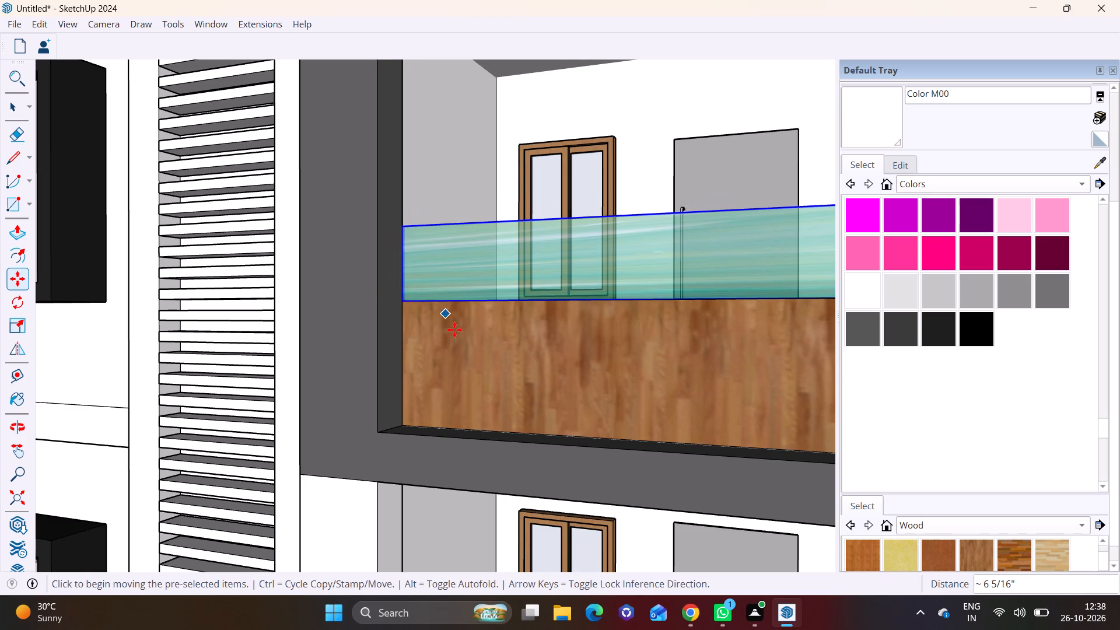
Move the third balcony's glass railing about 2 3/4" so its lower louvre-side corner meets the white parapet's outer corner.
{"action": "scroll", "coordinate": [454, 330], "scroll_direction": "down", "scroll_amount": 5}
{"action": "scroll", "coordinate": [501, 364], "scroll_direction": "down", "scroll_amount": 3}
{"action": "middle_click_drag", "start_coordinate": [549, 382], "coordinate": [537, 232], "text": "shift"}
{"action": "scroll", "coordinate": [498, 407], "scroll_direction": "up", "scroll_amount": 4}
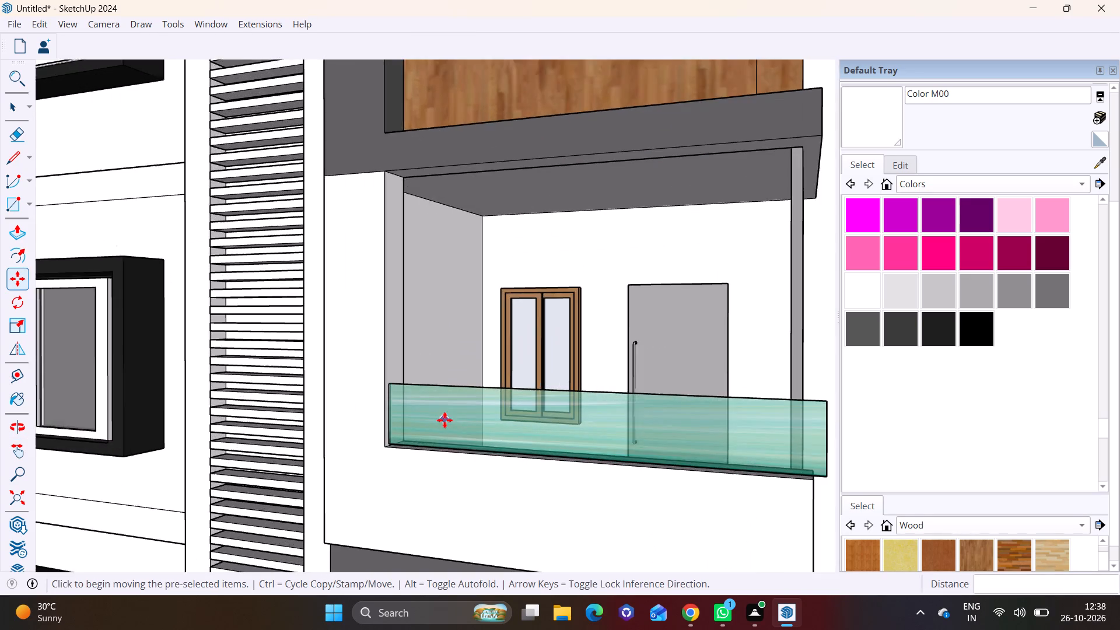
{"action": "scroll", "coordinate": [444, 420], "scroll_direction": "up", "scroll_amount": 3}
{"action": "scroll", "coordinate": [344, 453], "scroll_direction": "up", "scroll_amount": 3}
{"action": "key", "text": "space"}
{"action": "left_click", "coordinate": [419, 436]}
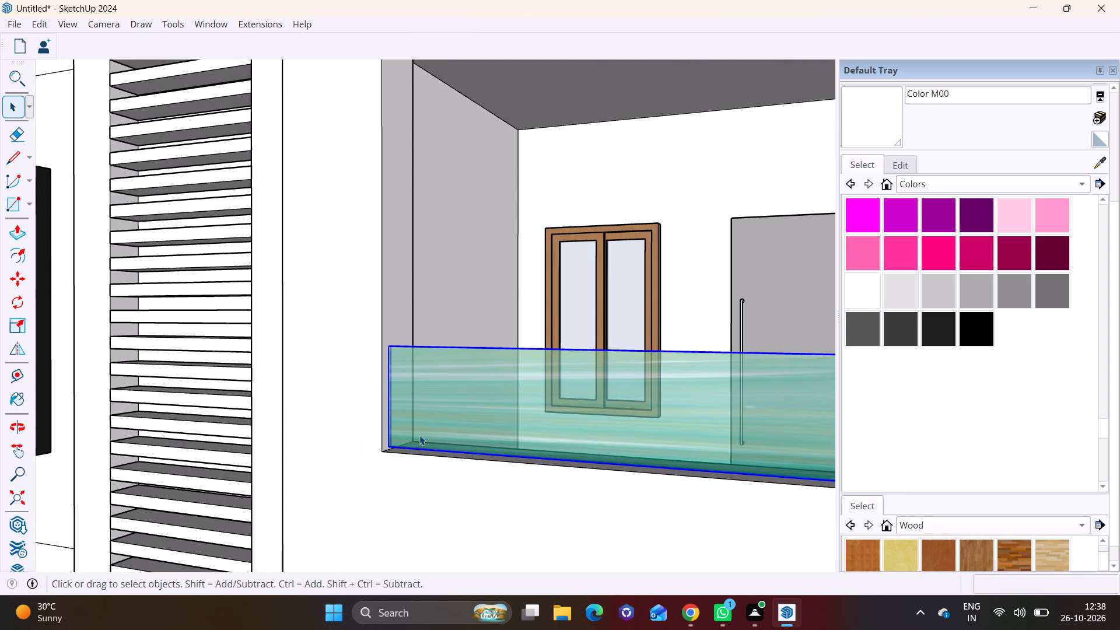
{"action": "key", "text": "m"}
{"action": "scroll", "coordinate": [398, 447], "scroll_direction": "up", "scroll_amount": 5}
{"action": "left_click", "coordinate": [388, 440]}
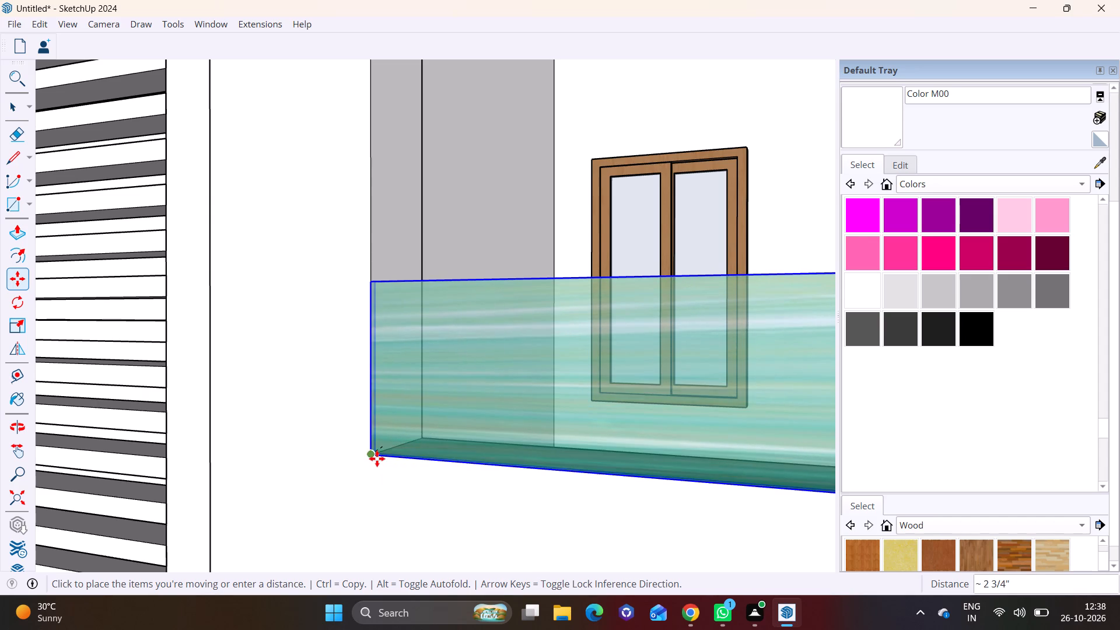
{"action": "left_click", "coordinate": [377, 459]}
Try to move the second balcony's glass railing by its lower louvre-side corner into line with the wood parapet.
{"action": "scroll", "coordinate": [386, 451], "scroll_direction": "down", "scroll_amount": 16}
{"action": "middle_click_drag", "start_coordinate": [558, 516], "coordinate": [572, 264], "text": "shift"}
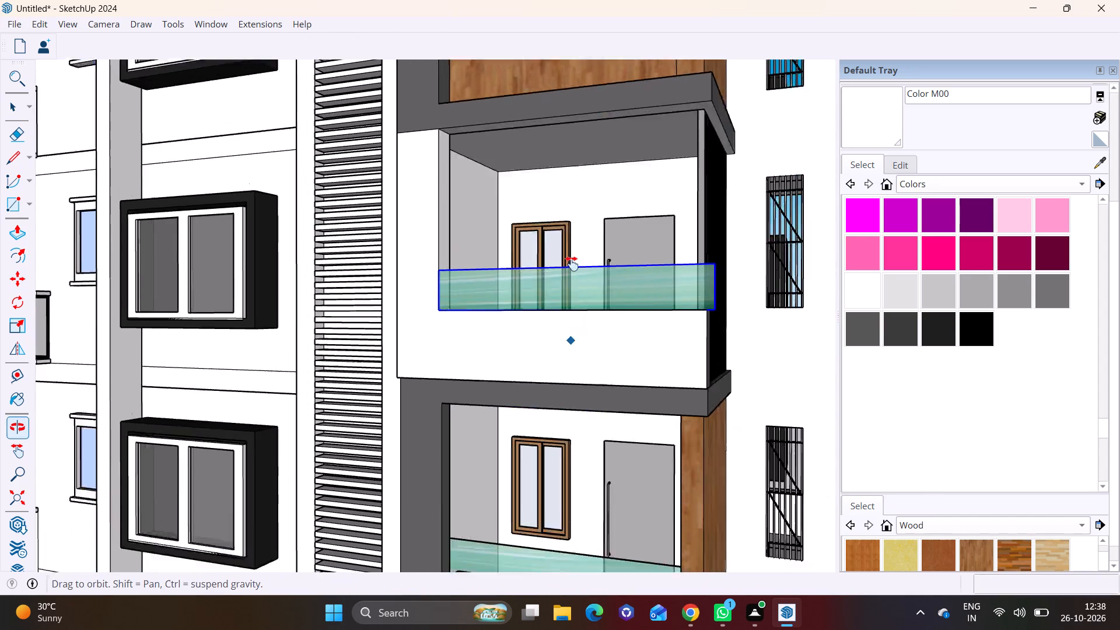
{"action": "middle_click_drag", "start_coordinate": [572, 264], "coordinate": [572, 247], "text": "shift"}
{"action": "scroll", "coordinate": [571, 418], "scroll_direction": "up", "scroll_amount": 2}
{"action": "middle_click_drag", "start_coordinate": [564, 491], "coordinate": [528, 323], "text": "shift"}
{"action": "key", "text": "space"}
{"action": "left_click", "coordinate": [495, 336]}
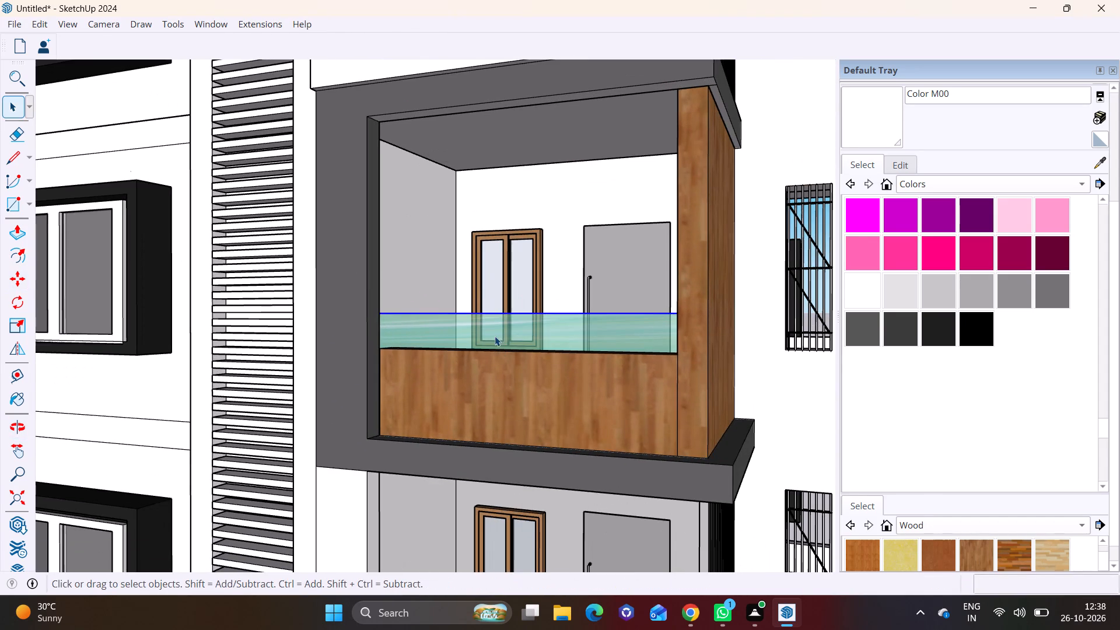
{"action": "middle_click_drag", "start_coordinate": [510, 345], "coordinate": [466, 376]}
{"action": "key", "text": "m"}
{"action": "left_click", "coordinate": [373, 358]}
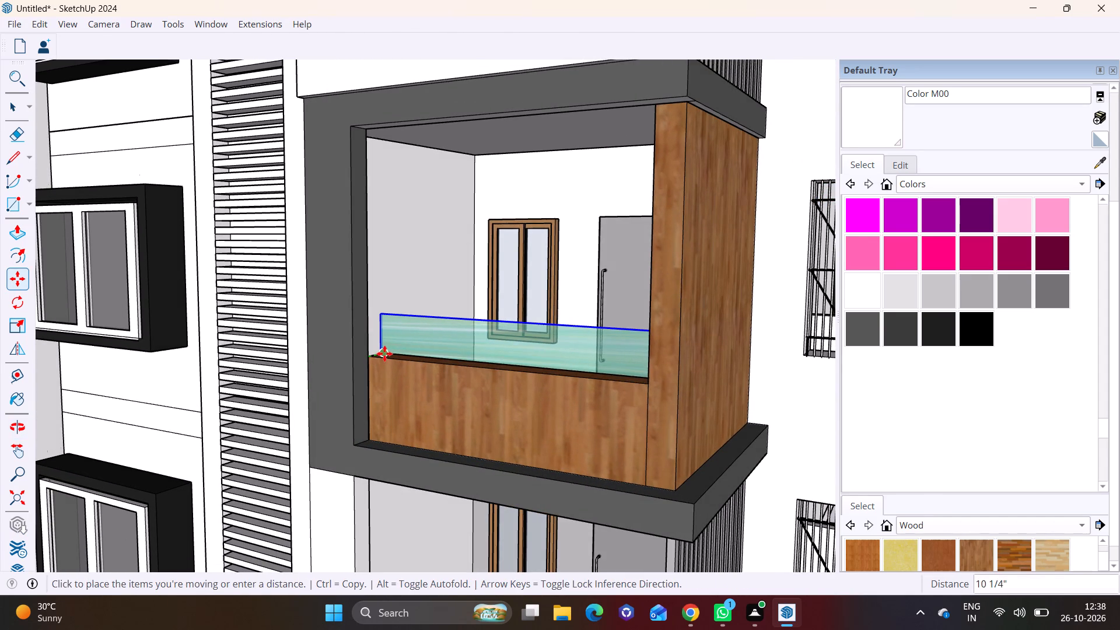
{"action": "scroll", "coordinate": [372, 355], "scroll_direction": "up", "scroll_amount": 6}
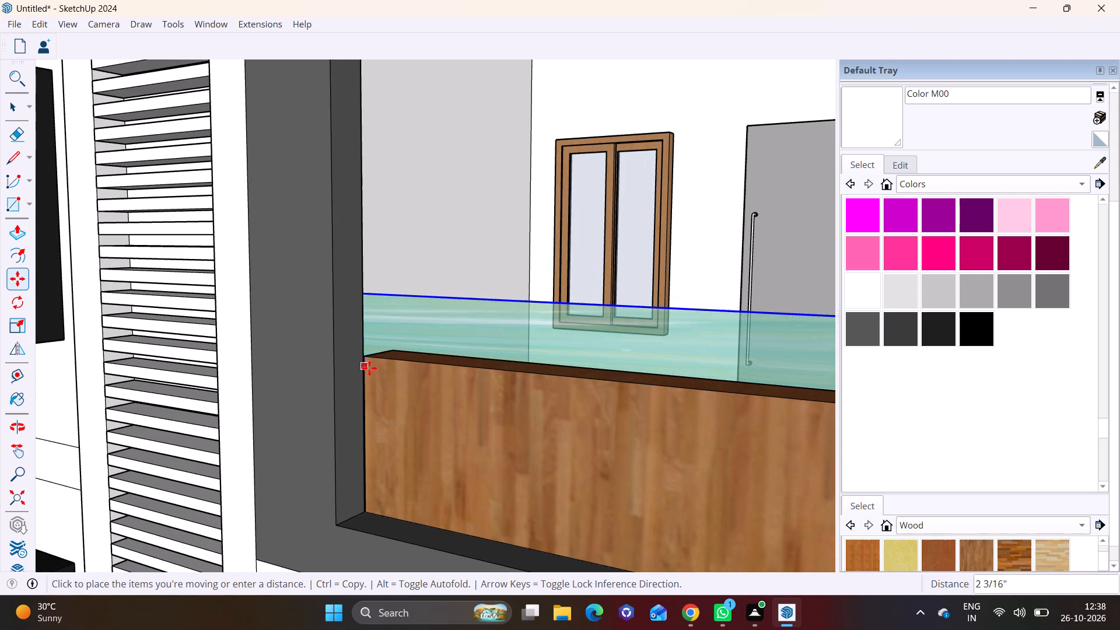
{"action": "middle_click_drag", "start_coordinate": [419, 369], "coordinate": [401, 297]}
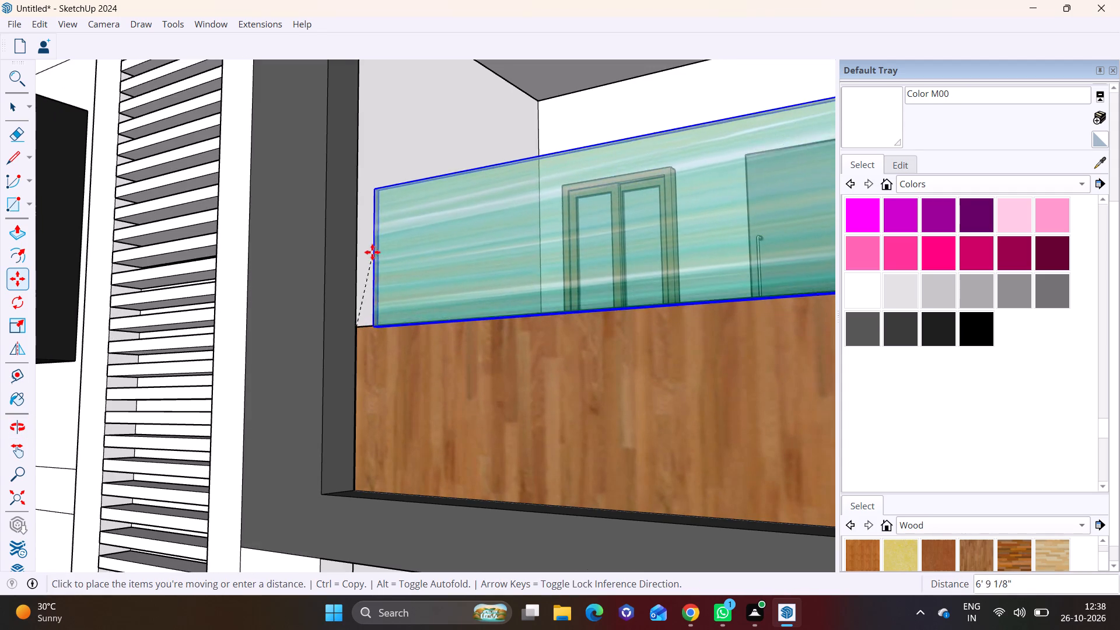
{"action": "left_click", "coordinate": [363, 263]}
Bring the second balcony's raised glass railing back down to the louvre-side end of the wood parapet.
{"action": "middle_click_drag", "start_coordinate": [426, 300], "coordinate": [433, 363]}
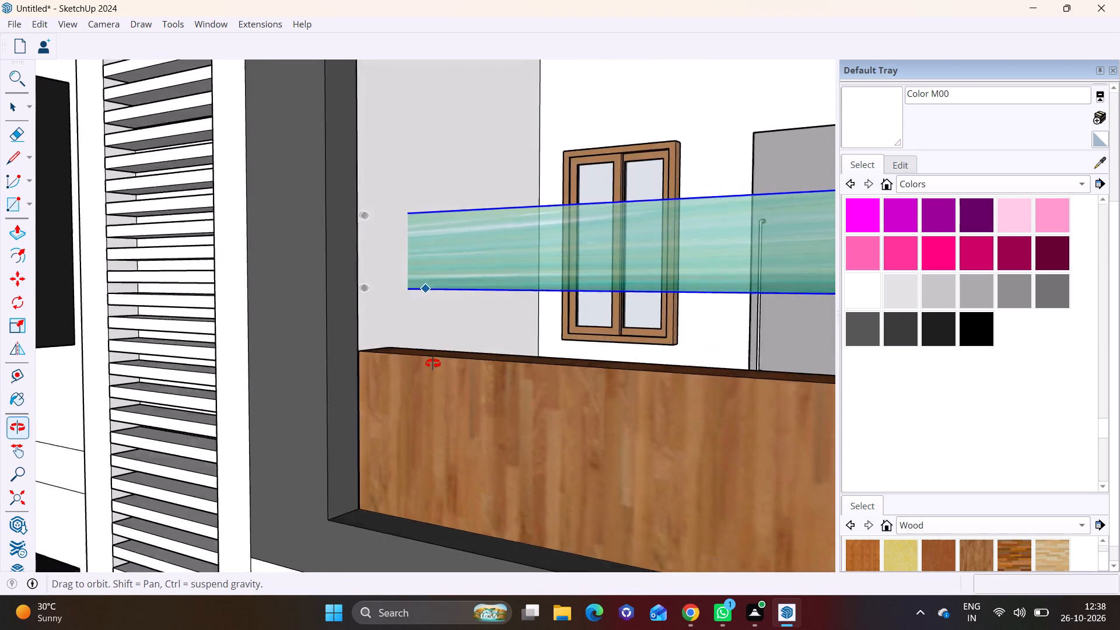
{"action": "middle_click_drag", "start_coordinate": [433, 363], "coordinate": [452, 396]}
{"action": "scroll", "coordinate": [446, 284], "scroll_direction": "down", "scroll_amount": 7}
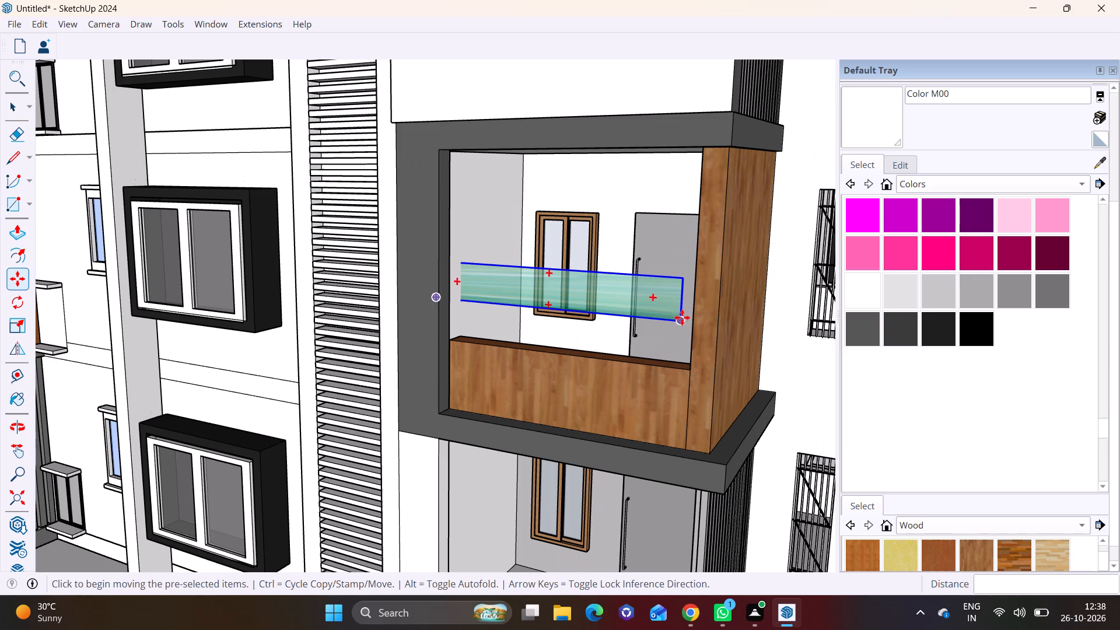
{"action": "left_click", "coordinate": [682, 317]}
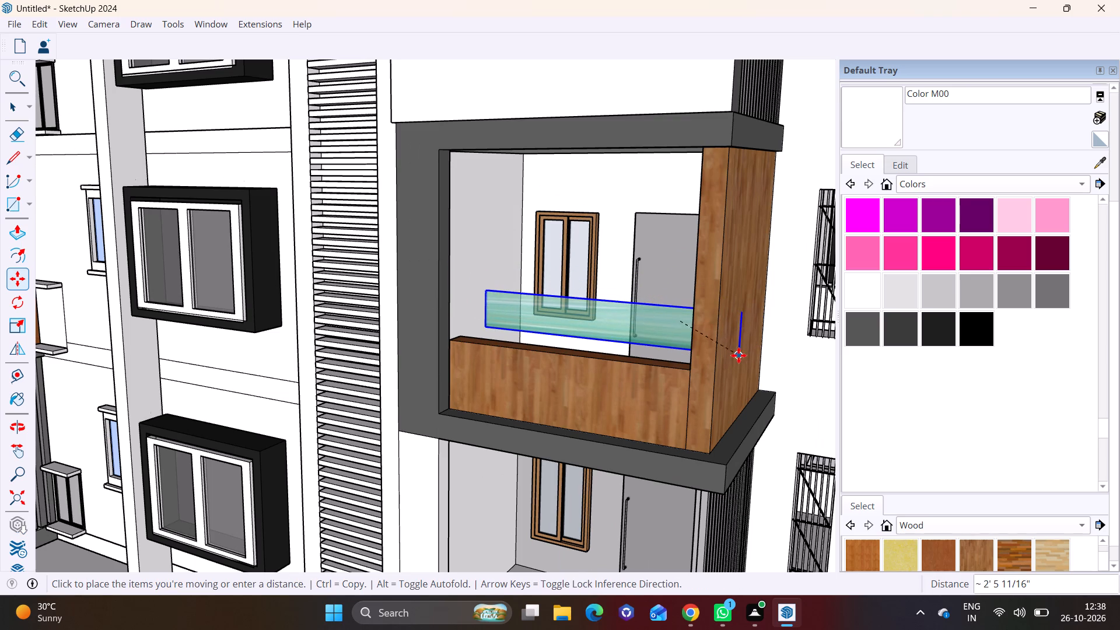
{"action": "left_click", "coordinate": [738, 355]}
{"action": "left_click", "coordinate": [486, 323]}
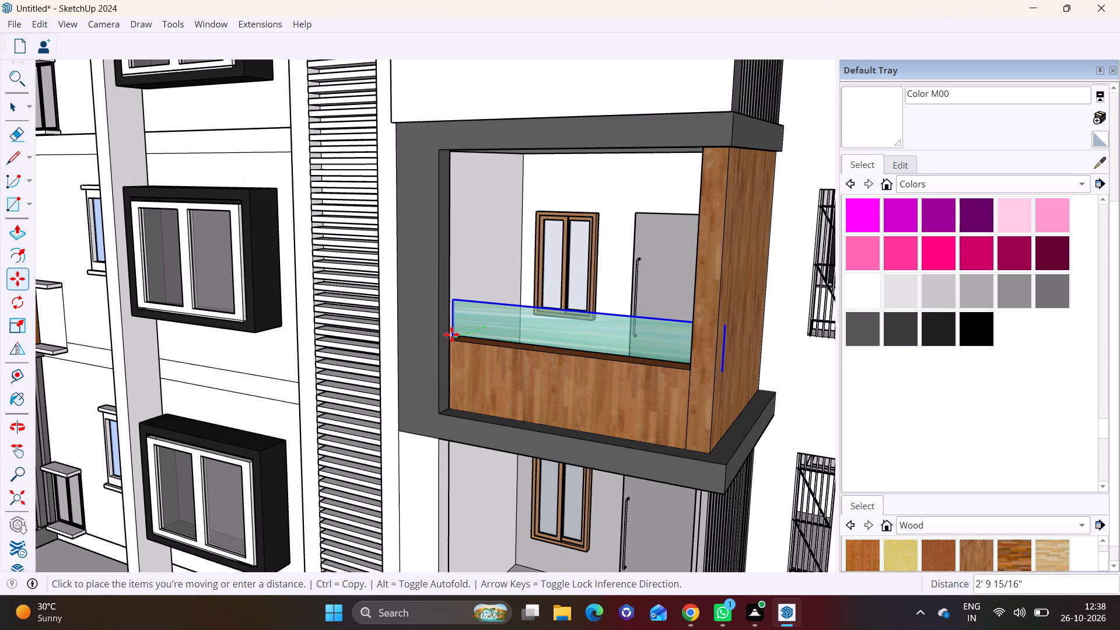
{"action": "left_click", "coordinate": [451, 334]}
Lift the second balcony's railing clear and set its lower louvre-side corner on the wood parapet's outer top corner.
{"action": "scroll", "coordinate": [501, 349], "scroll_direction": "up", "scroll_amount": 13}
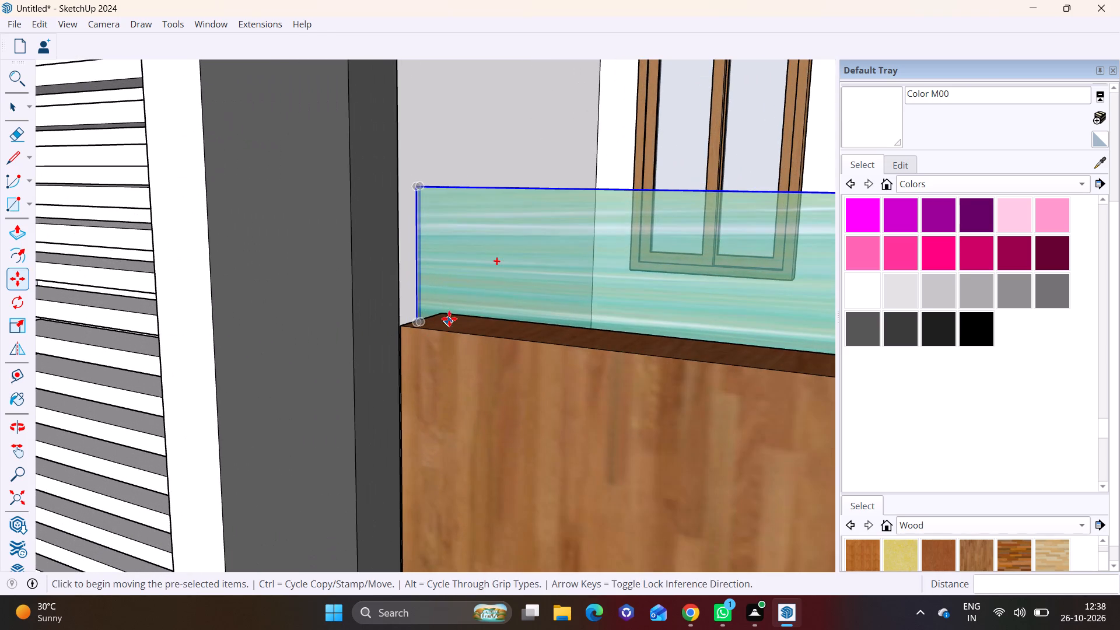
{"action": "left_click", "coordinate": [424, 186]}
{"action": "left_click", "coordinate": [424, 123]}
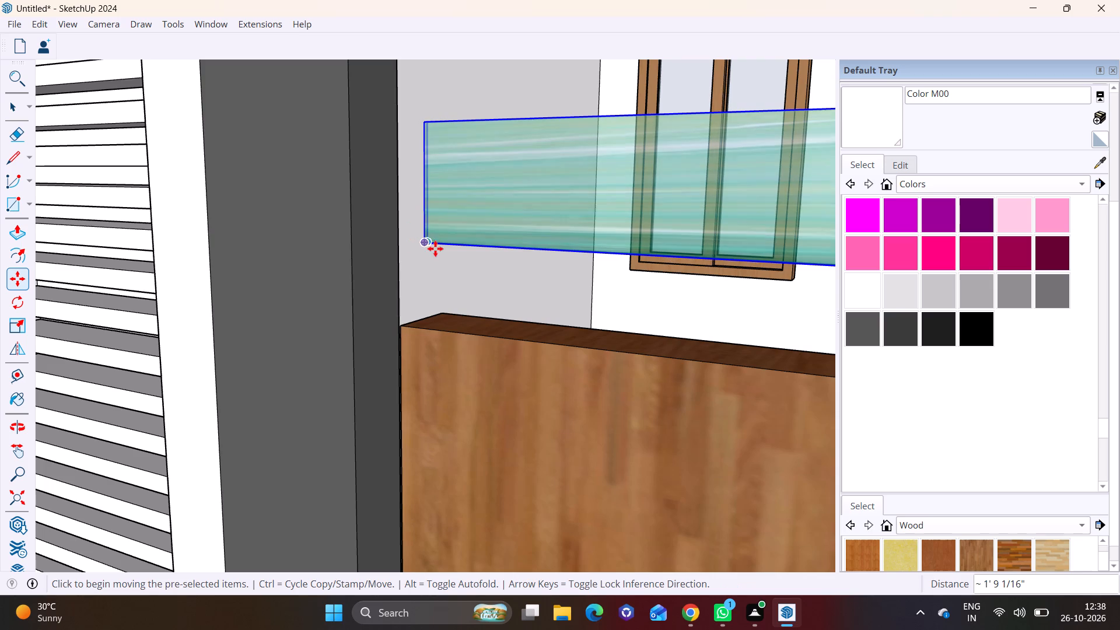
{"action": "left_click", "coordinate": [421, 242]}
{"action": "left_click", "coordinate": [406, 327]}
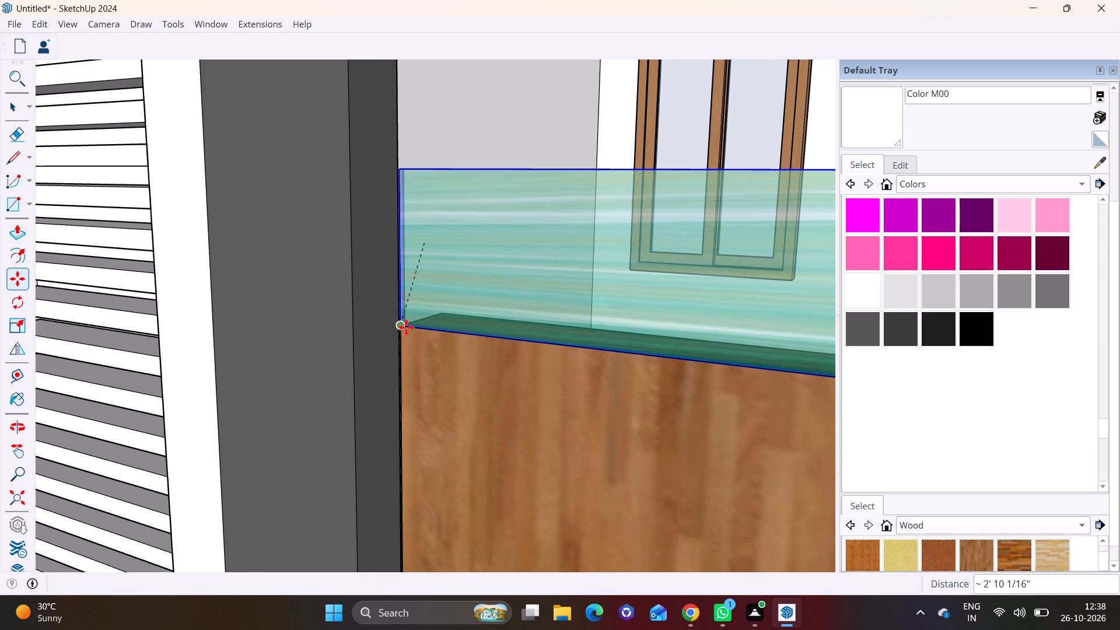
{"action": "scroll", "coordinate": [471, 315], "scroll_direction": "down", "scroll_amount": 16}
{"action": "middle_click_drag", "start_coordinate": [645, 272], "coordinate": [575, 401], "text": "shift"}
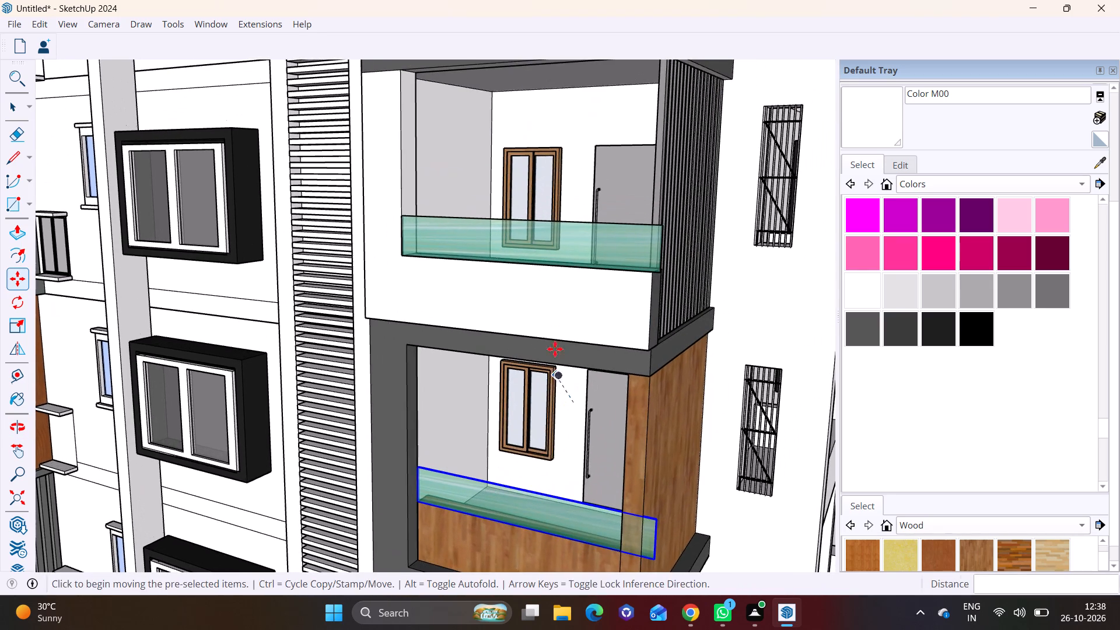
Shorten the second balcony's glass railing lengthwise with Scale so its free end stops at the wood side panel.
{"action": "middle_click_drag", "start_coordinate": [593, 362], "coordinate": [585, 220], "text": "shift"}
{"action": "key", "text": "space"}
{"action": "left_click", "coordinate": [567, 393]}
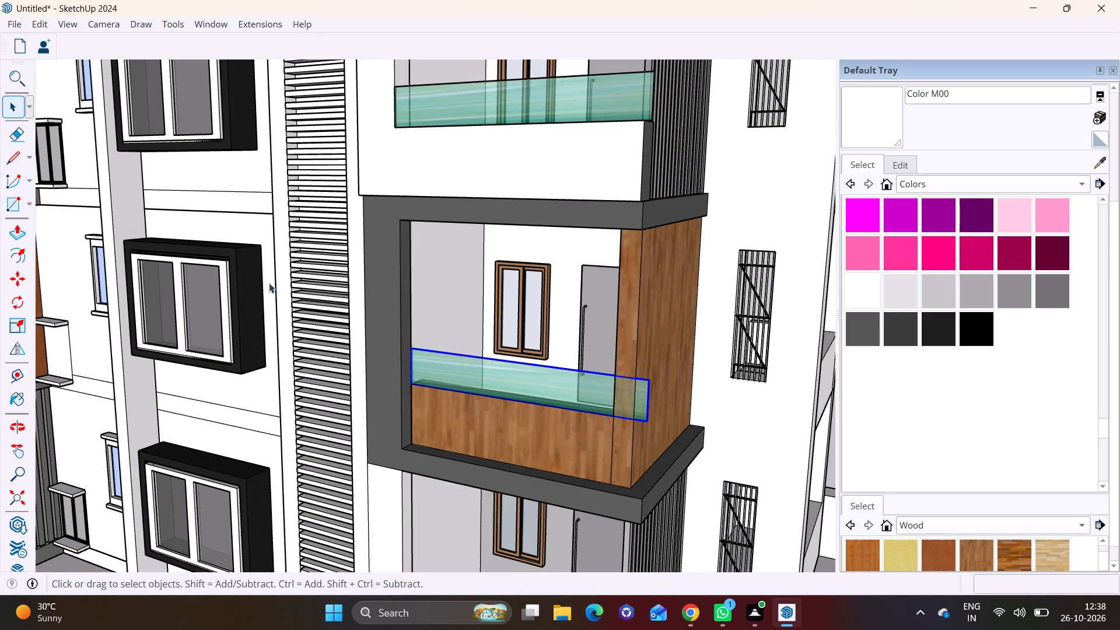
{"action": "left_click", "coordinate": [16, 324]}
{"action": "scroll", "coordinate": [485, 432], "scroll_direction": "up", "scroll_amount": 3}
{"action": "middle_click_drag", "start_coordinate": [695, 405], "coordinate": [524, 373]}
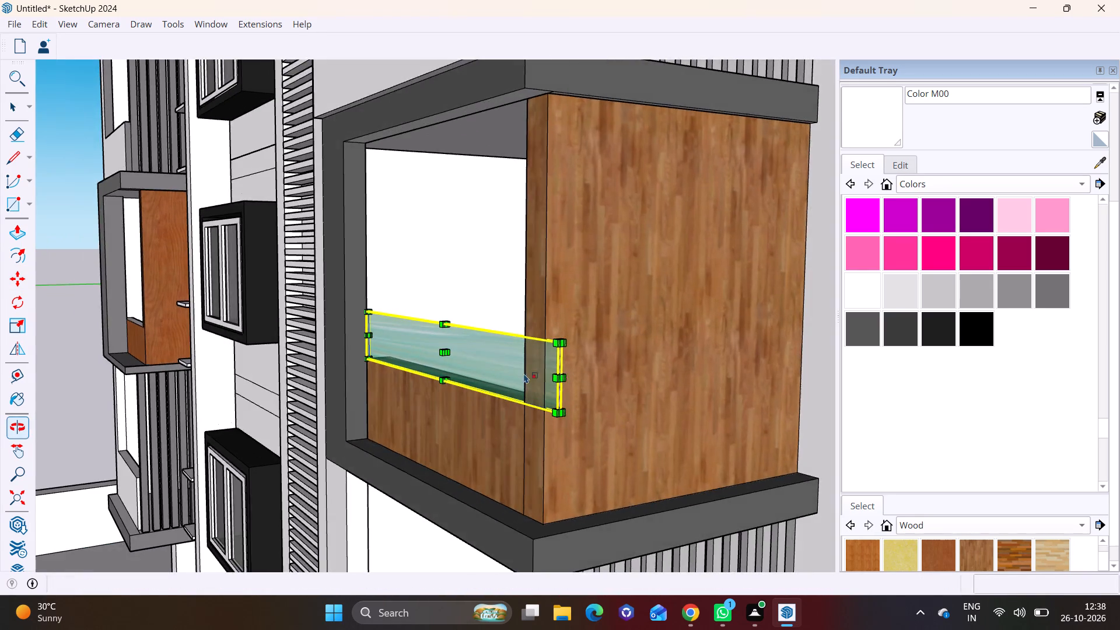
{"action": "middle_click_drag", "start_coordinate": [524, 373], "coordinate": [524, 373]}
{"action": "scroll", "coordinate": [556, 373], "scroll_direction": "up", "scroll_amount": 6}
{"action": "left_click", "coordinate": [567, 381]}
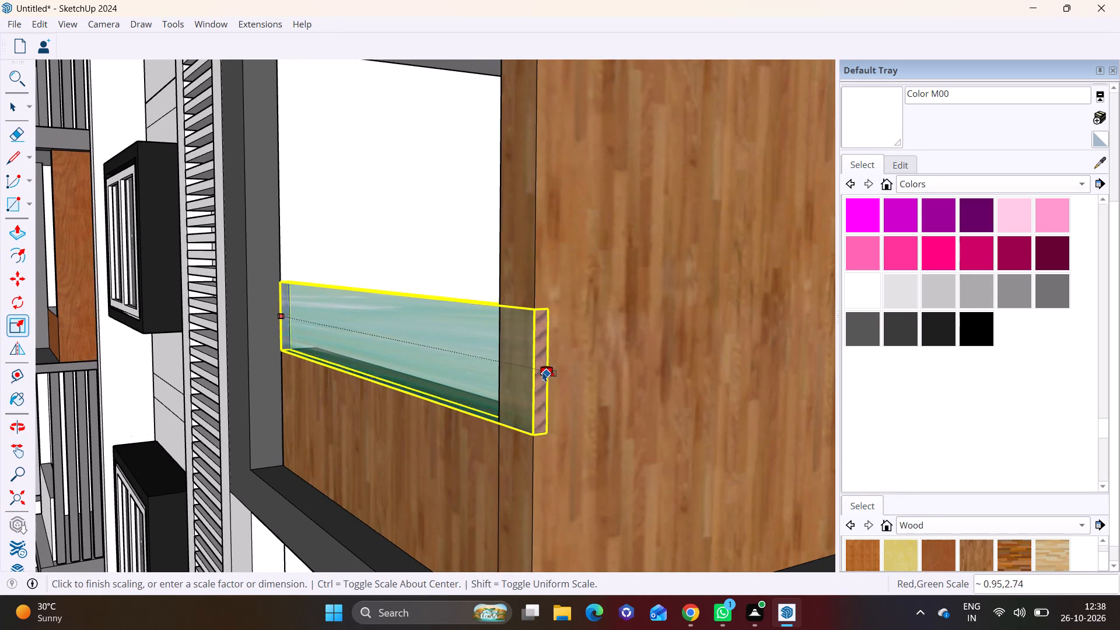
{"action": "key", "text": "ctrl+z"}
{"action": "scroll", "coordinate": [528, 379], "scroll_direction": "up", "scroll_amount": 2}
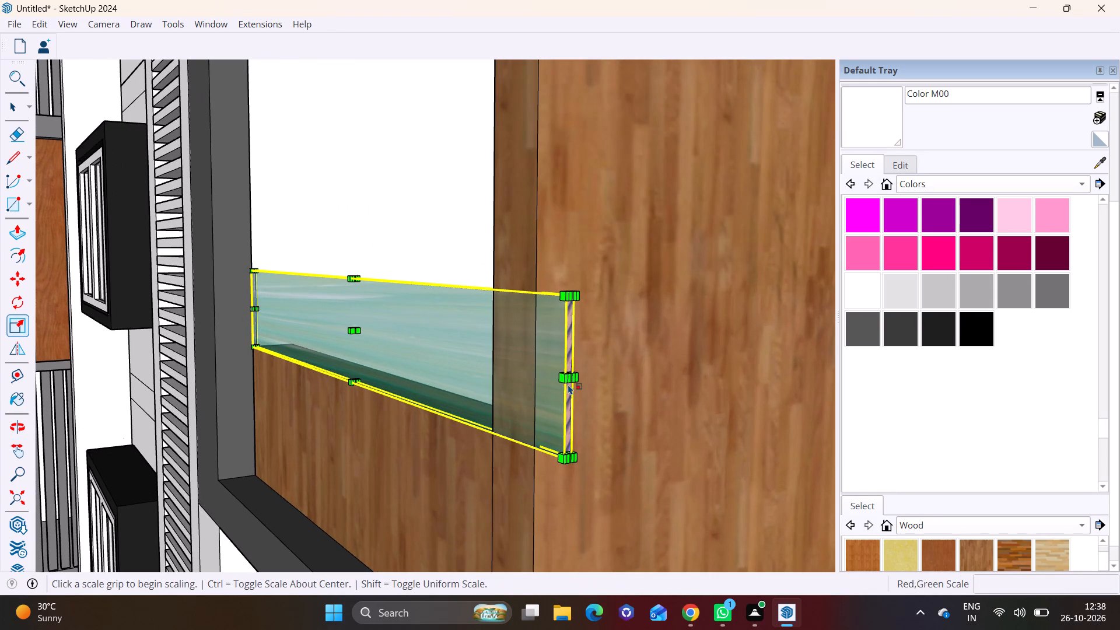
{"action": "left_click", "coordinate": [572, 378]}
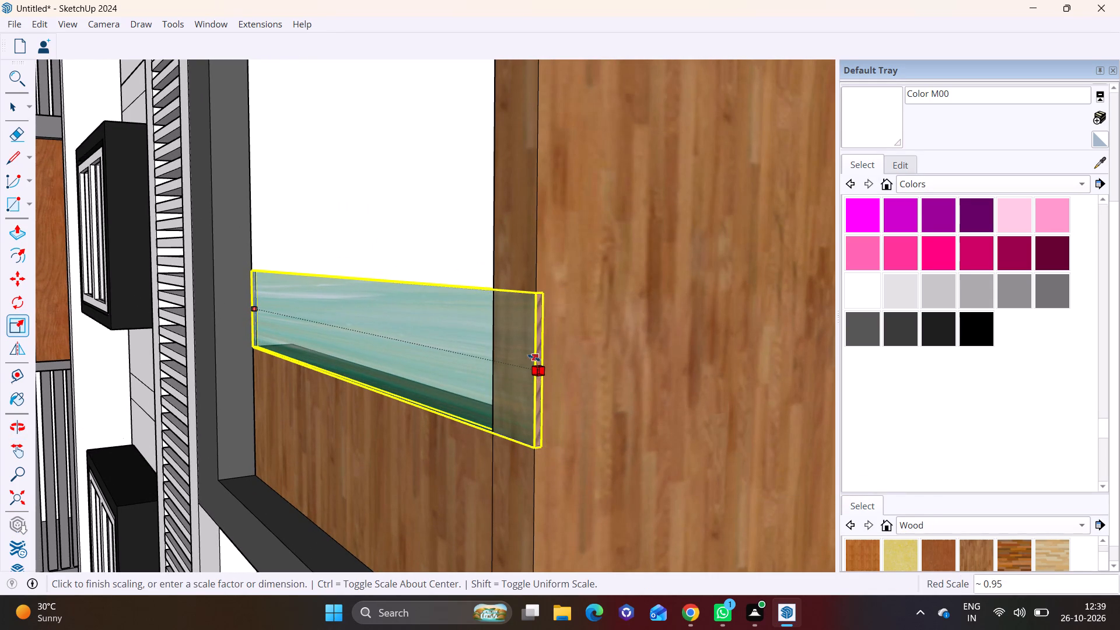
{"action": "left_click", "coordinate": [508, 352]}
Scale the third balcony's glass railing lengthwise to about 0.99, bringing its free end to the white parapet's outer corner.
{"action": "scroll", "coordinate": [476, 340], "scroll_direction": "down", "scroll_amount": 11}
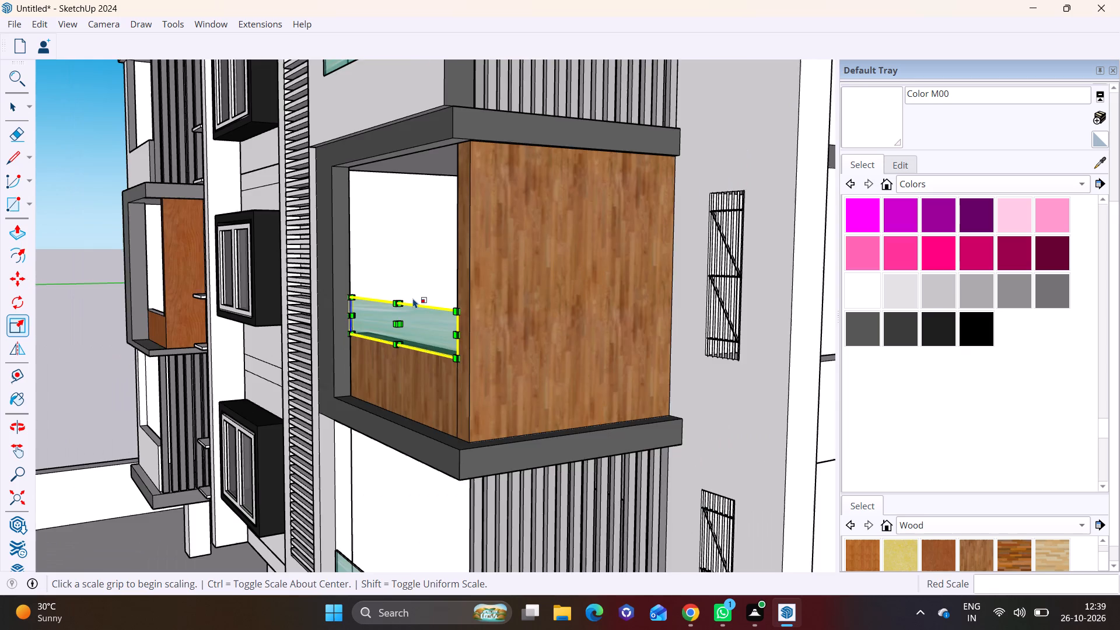
{"action": "scroll", "coordinate": [413, 298], "scroll_direction": "down", "scroll_amount": 5}
{"action": "middle_click_drag", "start_coordinate": [419, 236], "coordinate": [394, 415], "text": "shift"}
{"action": "scroll", "coordinate": [407, 317], "scroll_direction": "up", "scroll_amount": 7}
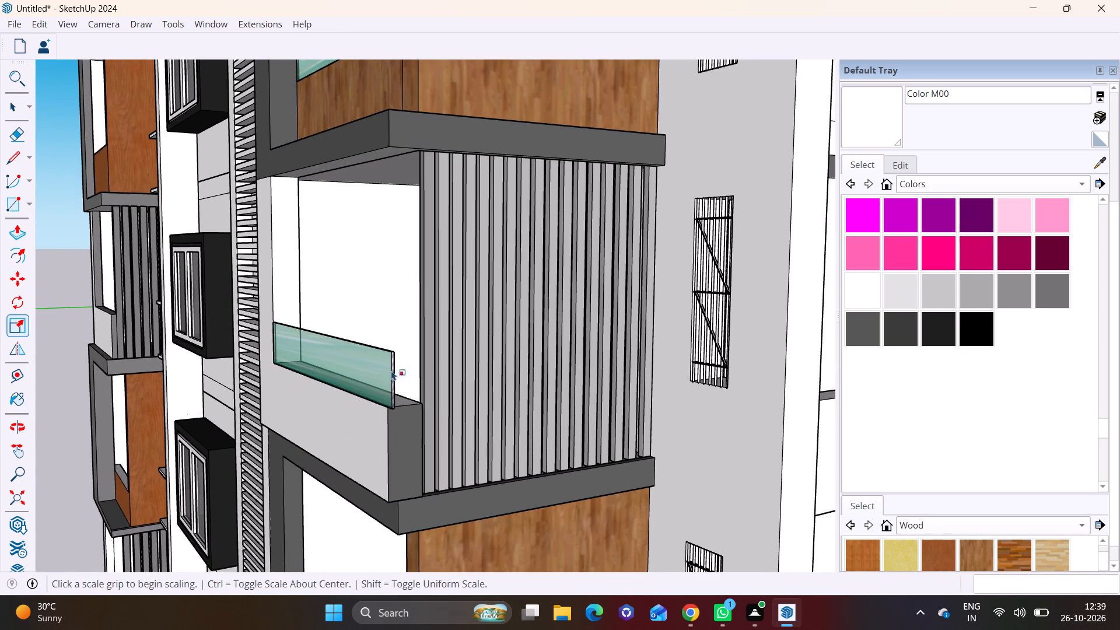
{"action": "scroll", "coordinate": [363, 370], "scroll_direction": "up", "scroll_amount": 7}
{"action": "middle_click_drag", "start_coordinate": [380, 376], "coordinate": [453, 356]}
{"action": "key", "text": "space"}
{"action": "left_click", "coordinate": [512, 343]}
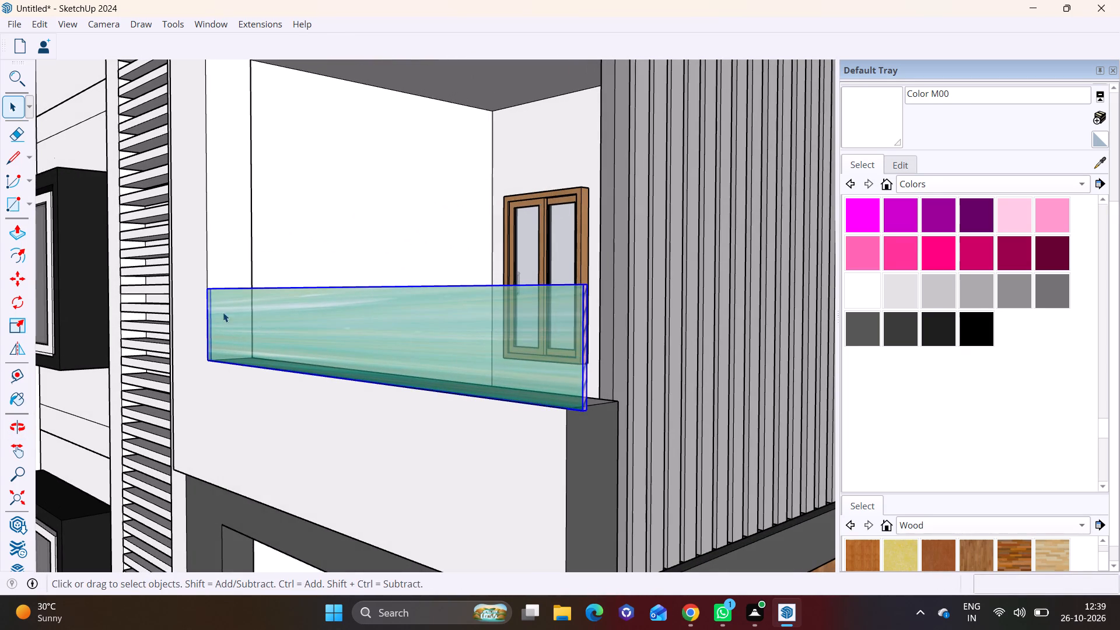
{"action": "left_click", "coordinate": [24, 323]}
{"action": "scroll", "coordinate": [629, 402], "scroll_direction": "up", "scroll_amount": 4}
{"action": "middle_click_drag", "start_coordinate": [598, 375], "coordinate": [596, 375]}
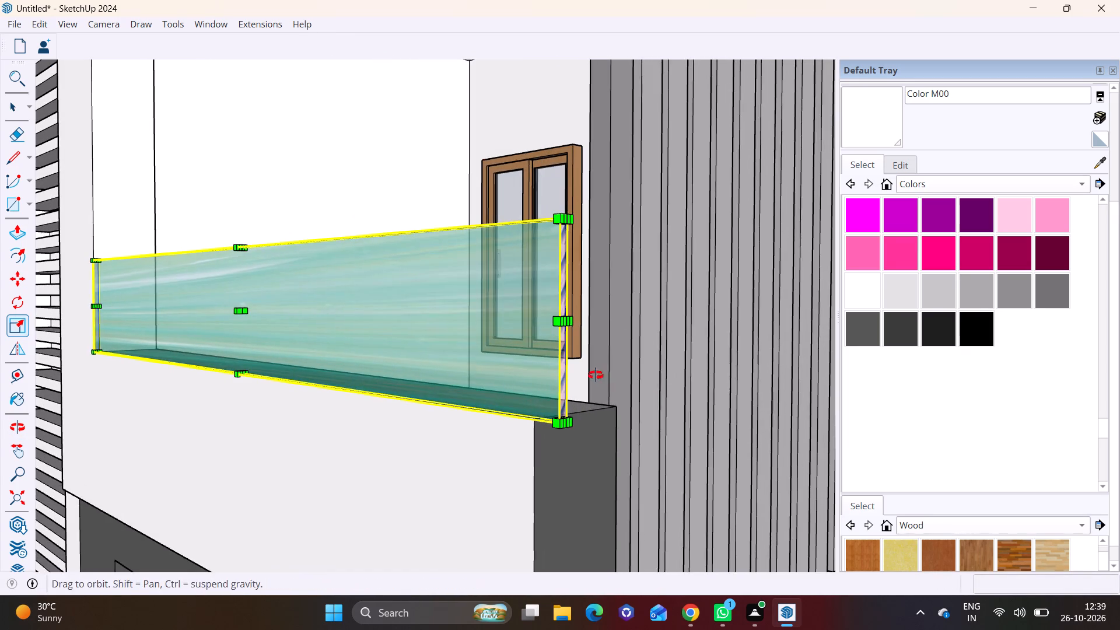
{"action": "middle_click_drag", "start_coordinate": [596, 375], "coordinate": [545, 388]}
{"action": "left_click", "coordinate": [459, 345]}
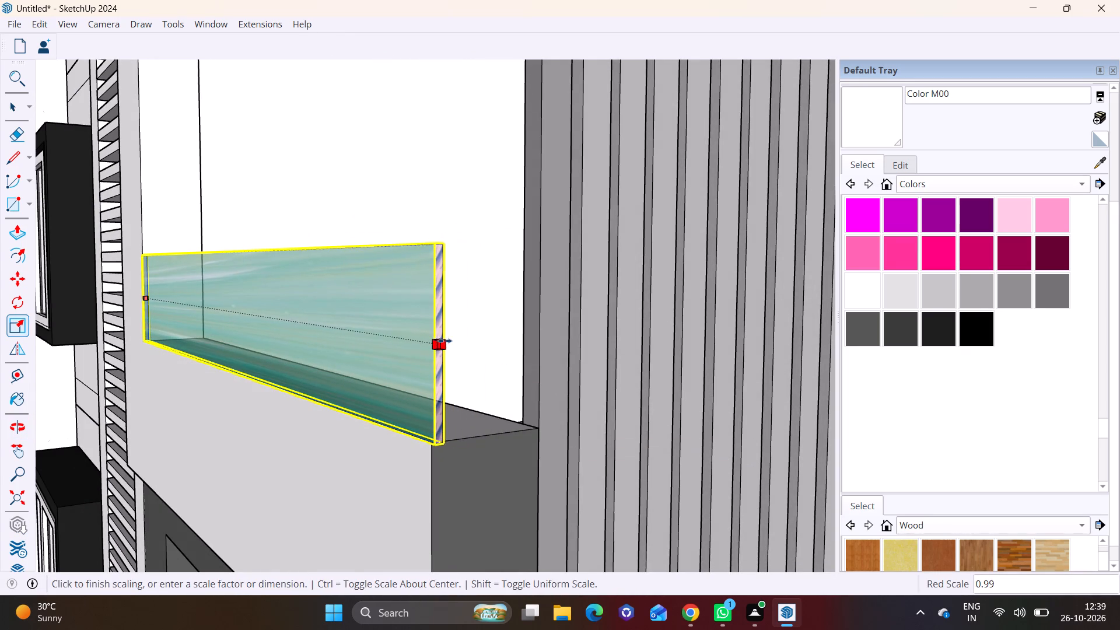
{"action": "left_click", "coordinate": [439, 338]}
Shorten the top balcony's glass railing lengthwise with Scale so it ends at the inner edge of the wood side panel.
{"action": "scroll", "coordinate": [453, 336], "scroll_direction": "down", "scroll_amount": 8}
{"action": "middle_click_drag", "start_coordinate": [439, 261], "coordinate": [422, 514], "text": "shift"}
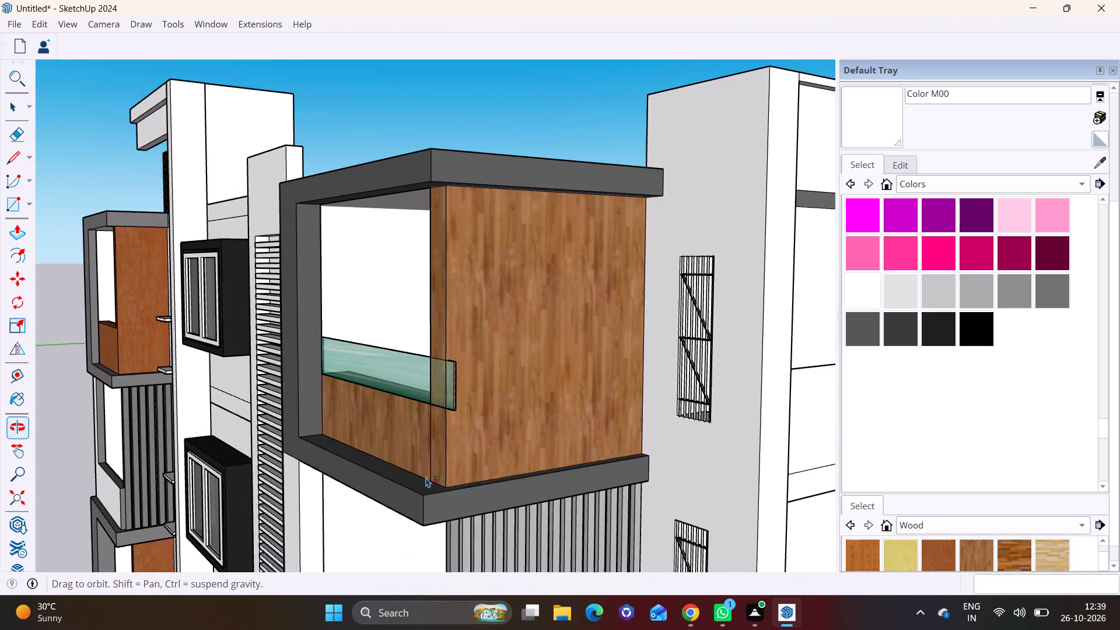
{"action": "scroll", "coordinate": [421, 368], "scroll_direction": "up", "scroll_amount": 6}
{"action": "key", "text": "space"}
{"action": "left_click", "coordinate": [416, 370]}
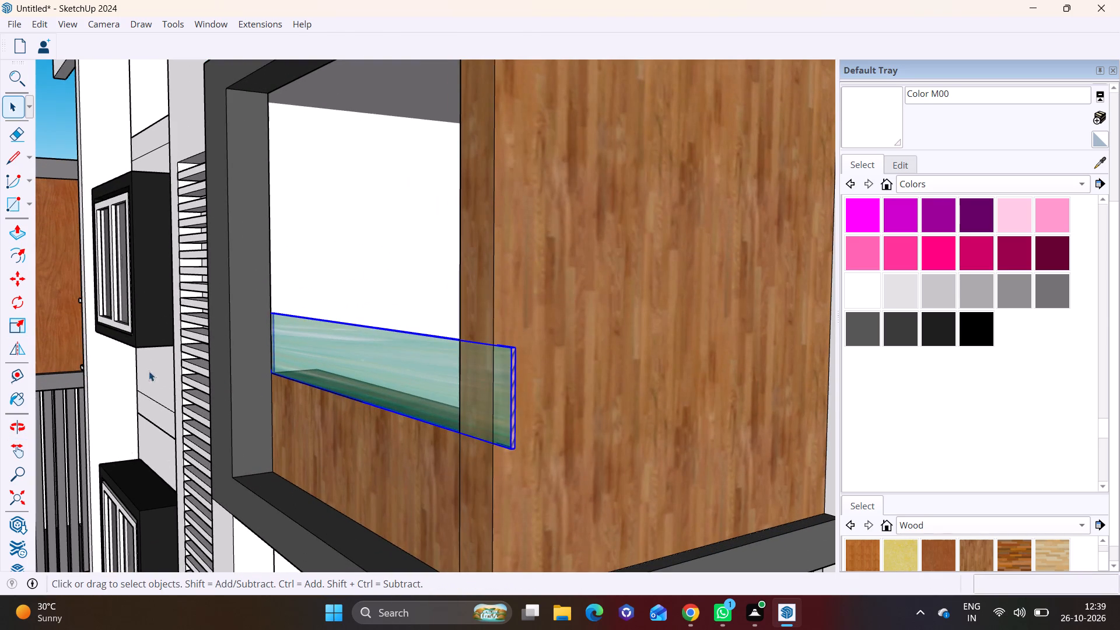
{"action": "left_click", "coordinate": [13, 330]}
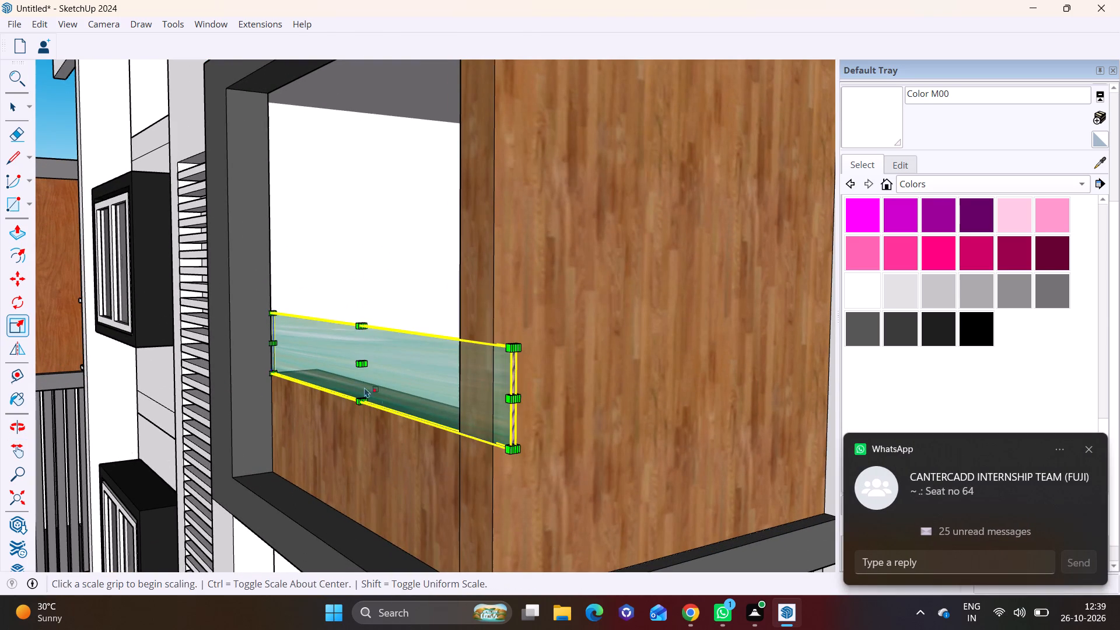
{"action": "scroll", "coordinate": [407, 403], "scroll_direction": "up", "scroll_amount": 5}
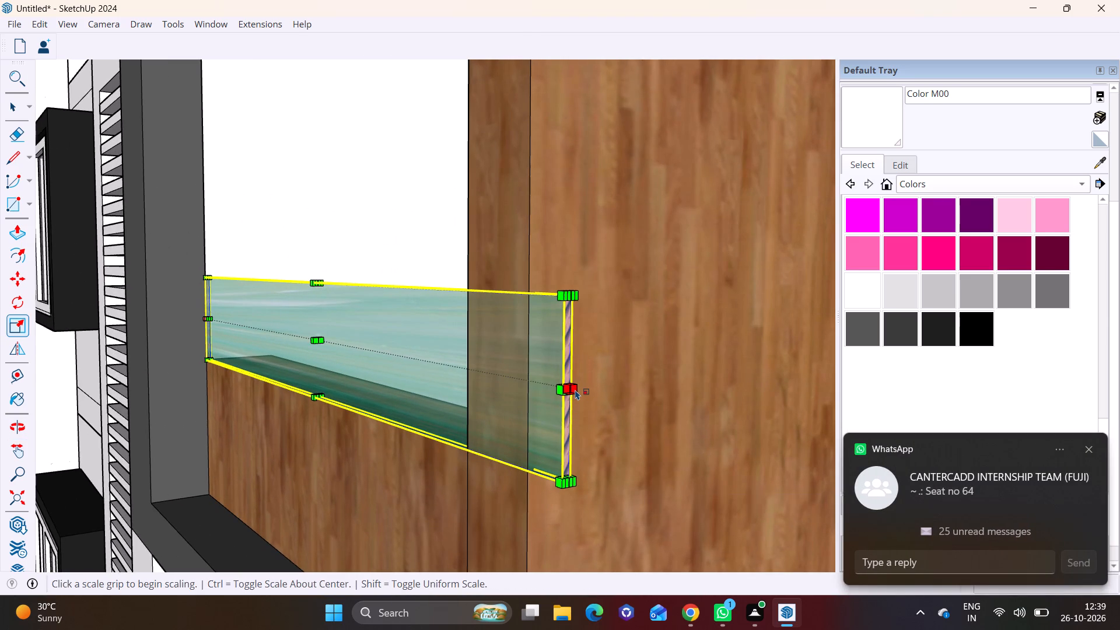
{"action": "left_click", "coordinate": [571, 390]}
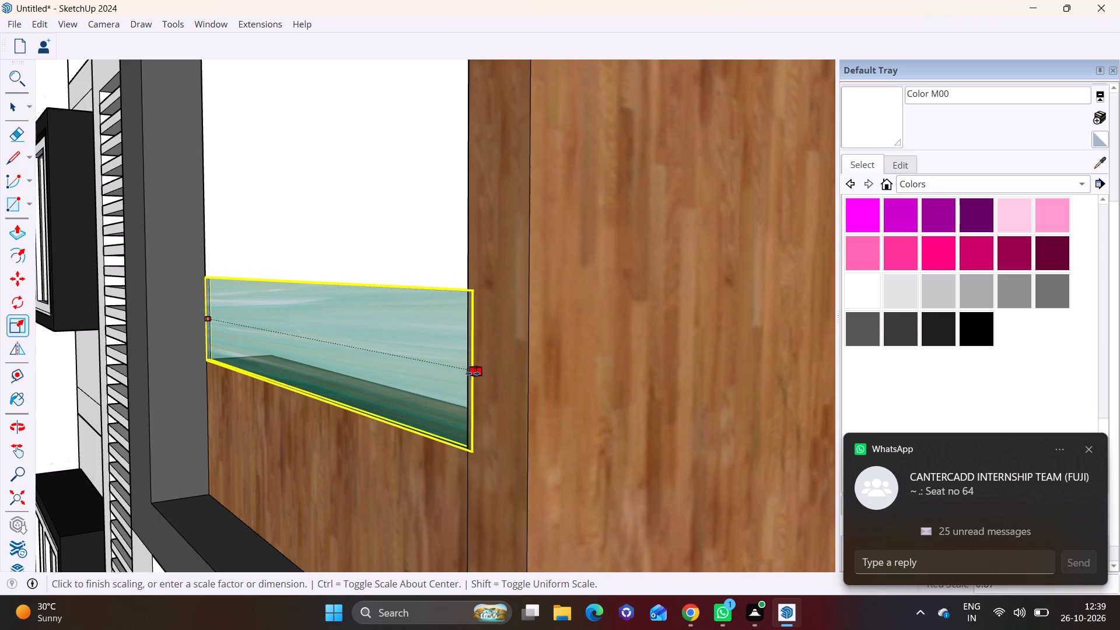
{"action": "left_click", "coordinate": [467, 372]}
{"action": "key", "text": "space"}
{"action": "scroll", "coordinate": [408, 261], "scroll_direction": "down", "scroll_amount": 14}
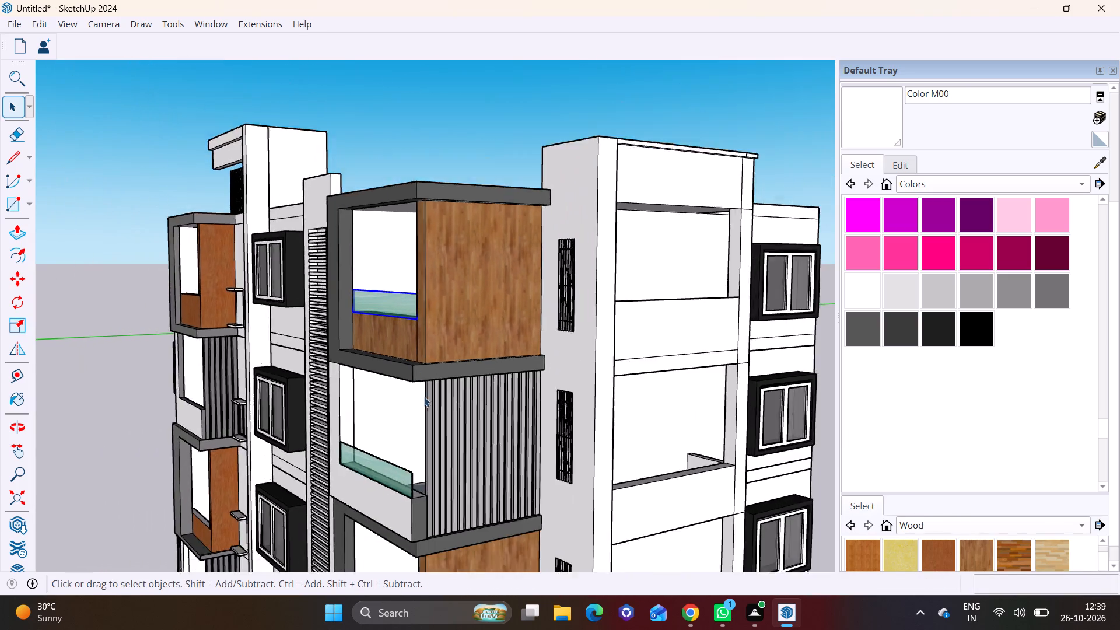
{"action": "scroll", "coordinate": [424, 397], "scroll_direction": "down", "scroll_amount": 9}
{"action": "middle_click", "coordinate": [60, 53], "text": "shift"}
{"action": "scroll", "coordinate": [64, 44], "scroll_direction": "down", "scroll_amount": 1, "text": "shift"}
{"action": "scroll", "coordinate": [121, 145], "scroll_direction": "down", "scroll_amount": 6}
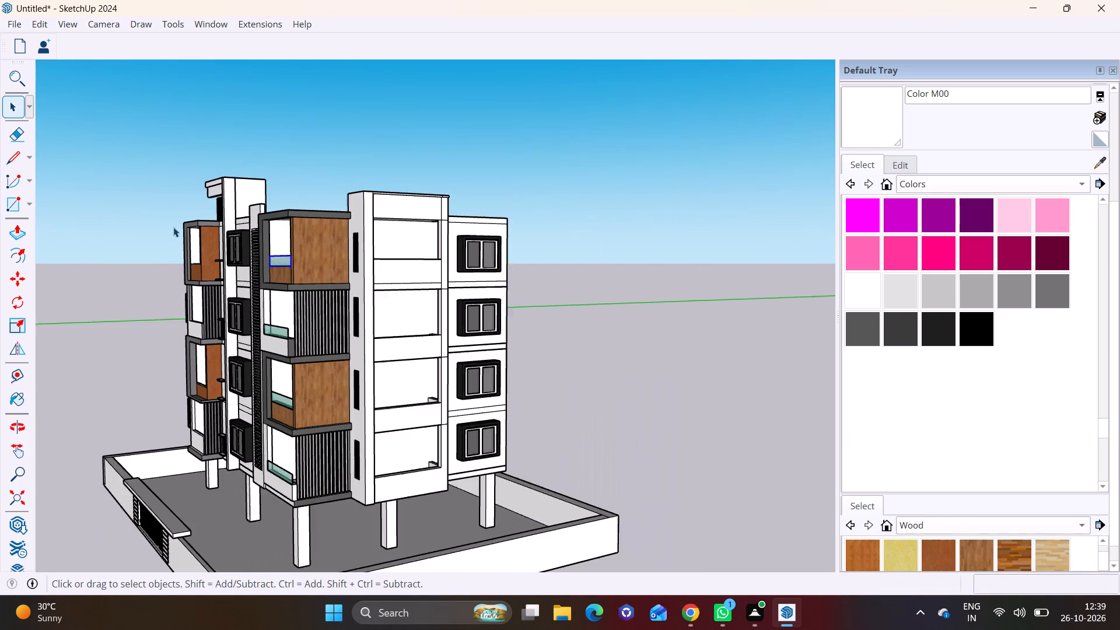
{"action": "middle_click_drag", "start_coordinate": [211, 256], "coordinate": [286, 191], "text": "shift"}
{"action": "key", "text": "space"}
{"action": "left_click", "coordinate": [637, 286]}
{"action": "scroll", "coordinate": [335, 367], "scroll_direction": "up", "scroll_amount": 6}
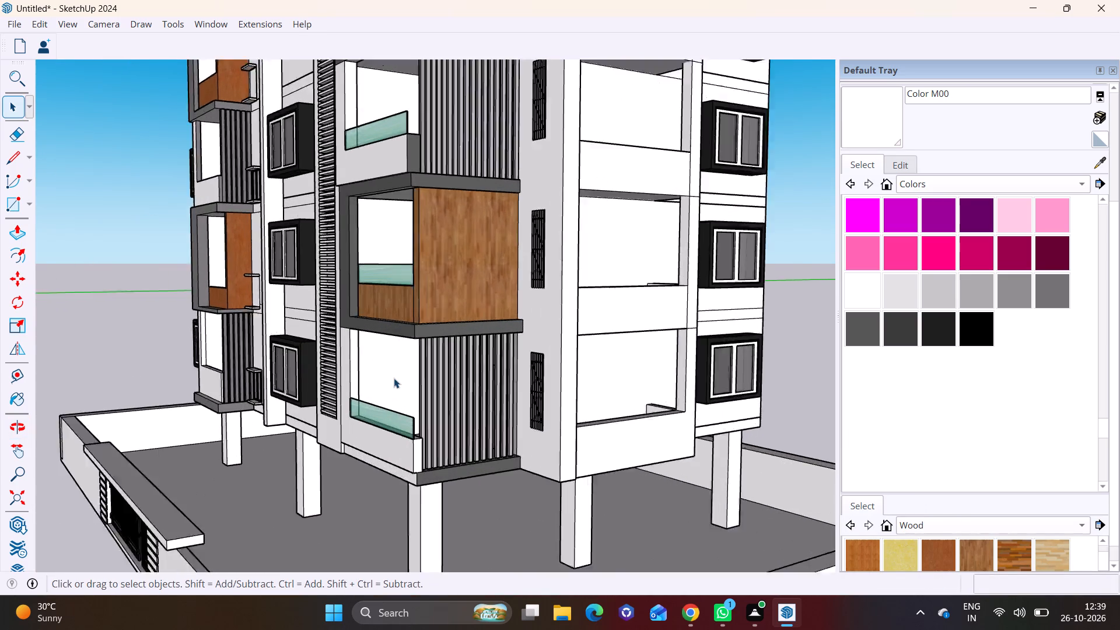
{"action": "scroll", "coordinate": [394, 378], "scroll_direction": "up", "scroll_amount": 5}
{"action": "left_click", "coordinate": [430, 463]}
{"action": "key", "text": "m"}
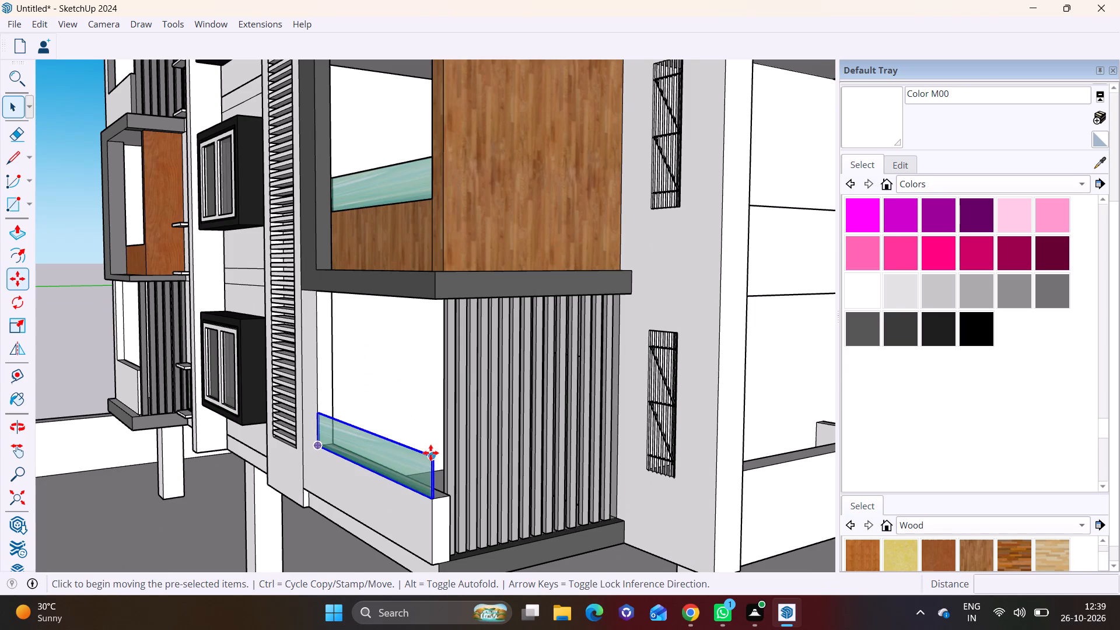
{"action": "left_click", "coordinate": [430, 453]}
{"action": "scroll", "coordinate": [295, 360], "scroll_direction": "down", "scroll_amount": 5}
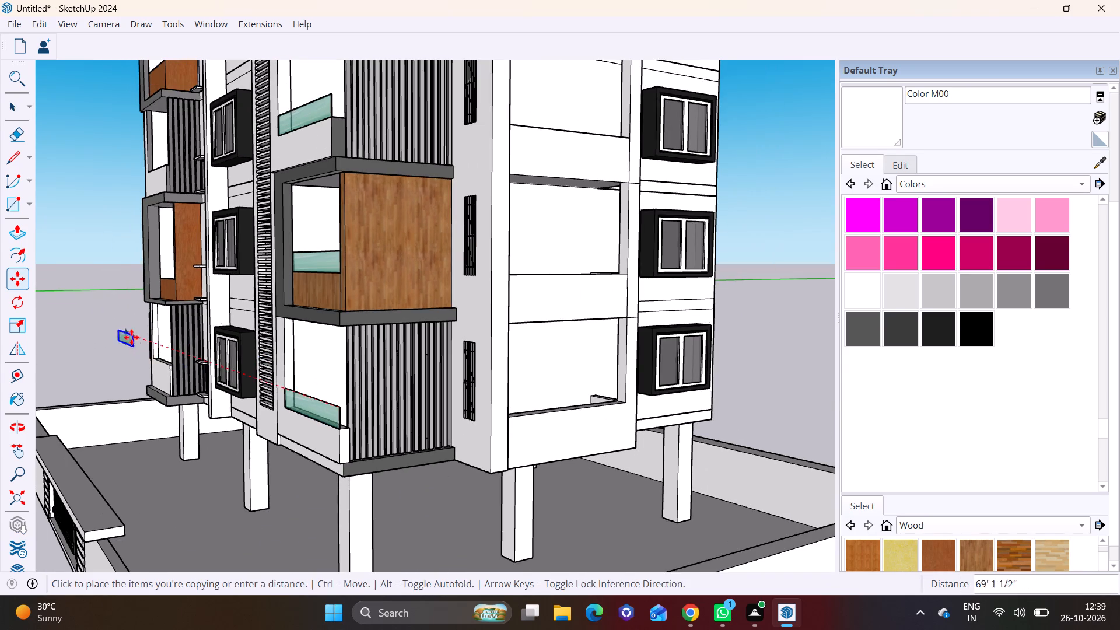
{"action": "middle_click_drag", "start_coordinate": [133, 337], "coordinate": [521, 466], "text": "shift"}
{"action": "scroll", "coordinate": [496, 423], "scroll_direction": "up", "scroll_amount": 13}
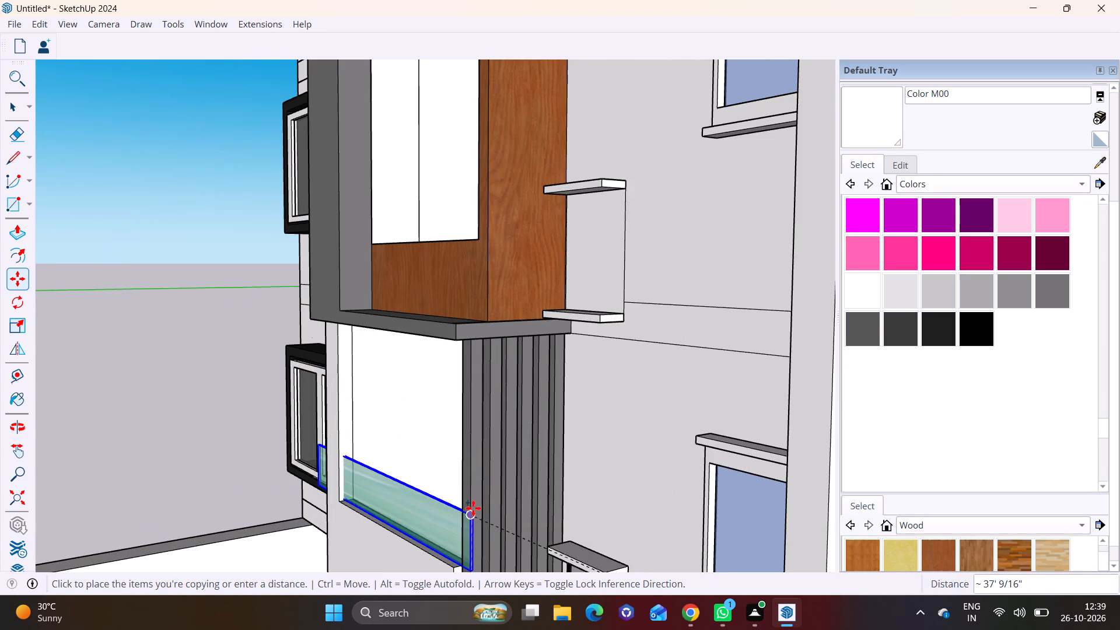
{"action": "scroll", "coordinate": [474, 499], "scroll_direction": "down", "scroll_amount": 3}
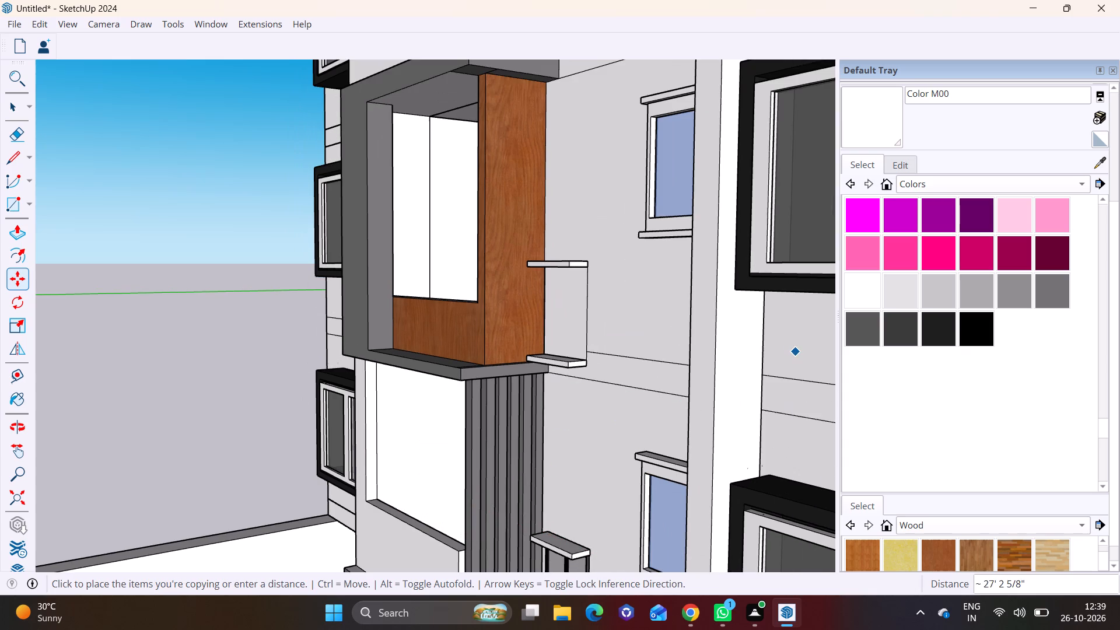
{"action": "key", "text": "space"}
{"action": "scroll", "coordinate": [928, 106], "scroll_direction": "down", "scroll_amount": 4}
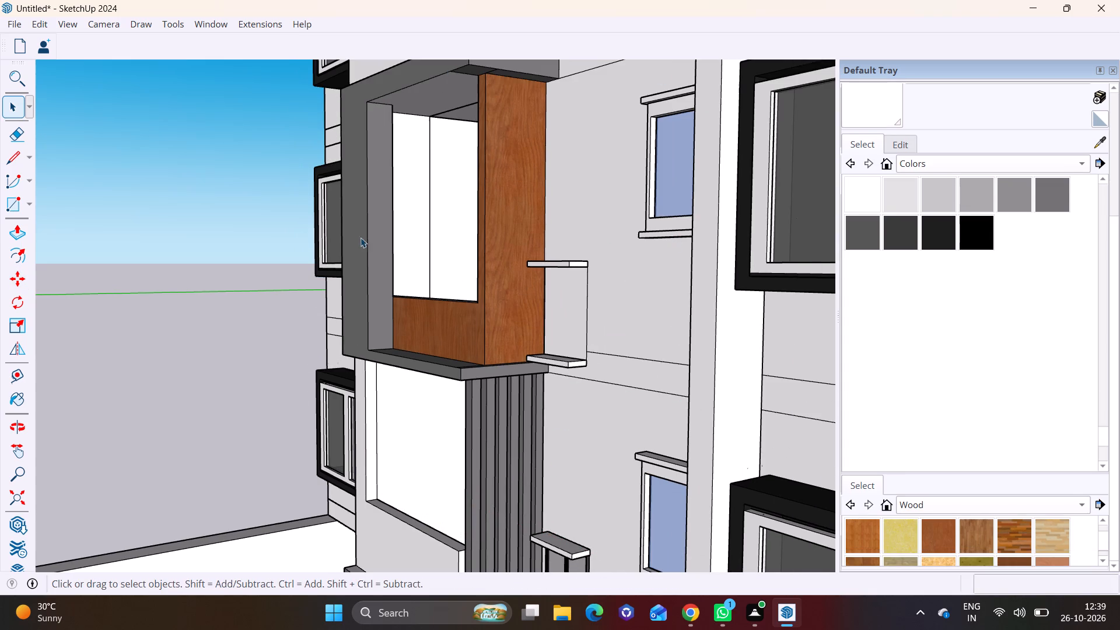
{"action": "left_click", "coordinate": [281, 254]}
Examine the whole front facade from several angles, comparing the balconies with glass railings against the other stack of balconies.
{"action": "scroll", "coordinate": [307, 238], "scroll_direction": "down", "scroll_amount": 10}
{"action": "middle_click_drag", "start_coordinate": [495, 342], "coordinate": [438, 261], "text": "shift"}
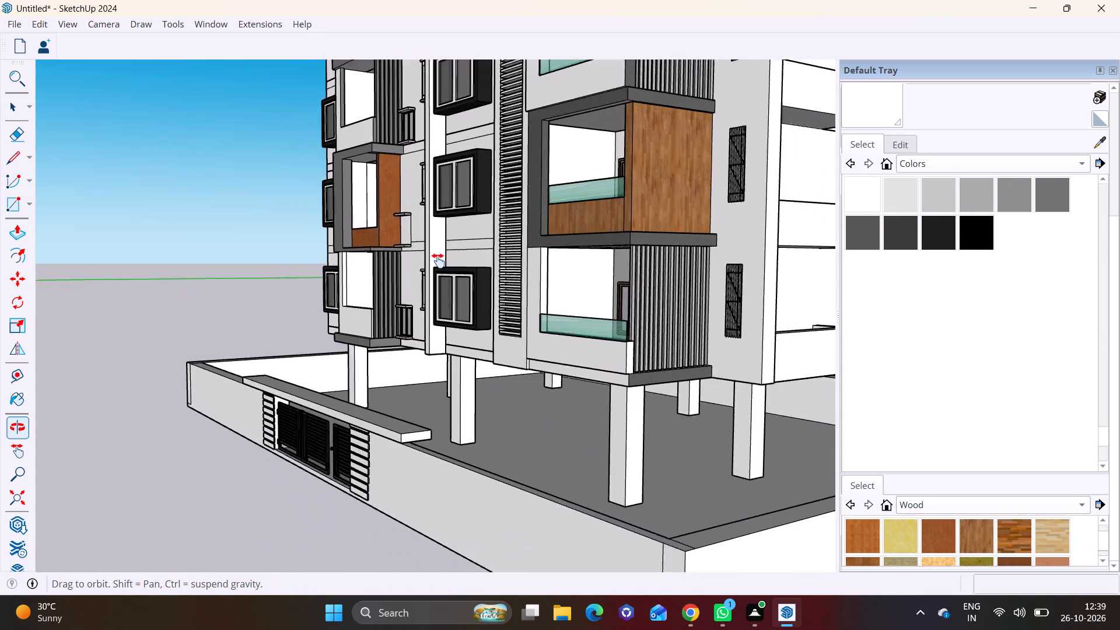
{"action": "middle_click_drag", "start_coordinate": [438, 261], "coordinate": [419, 244], "text": "shift"}
{"action": "middle_click_drag", "start_coordinate": [441, 289], "coordinate": [642, 262]}
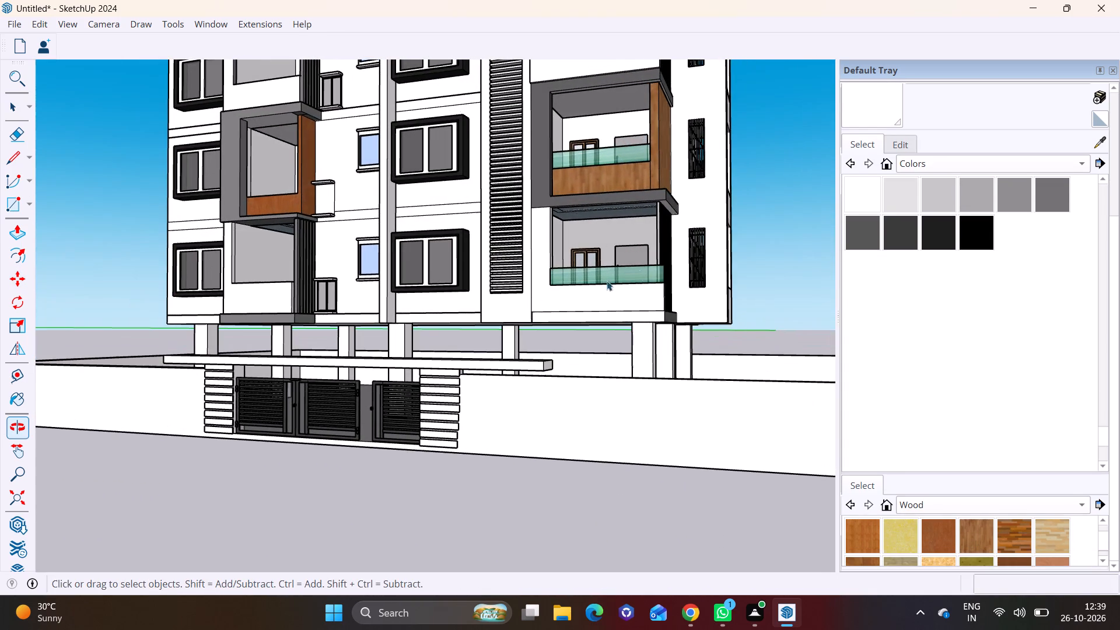
{"action": "scroll", "coordinate": [440, 299], "scroll_direction": "down", "scroll_amount": 7}
{"action": "scroll", "coordinate": [466, 257], "scroll_direction": "down", "scroll_amount": 2}
{"action": "middle_click_drag", "start_coordinate": [480, 223], "coordinate": [459, 309], "text": "shift"}
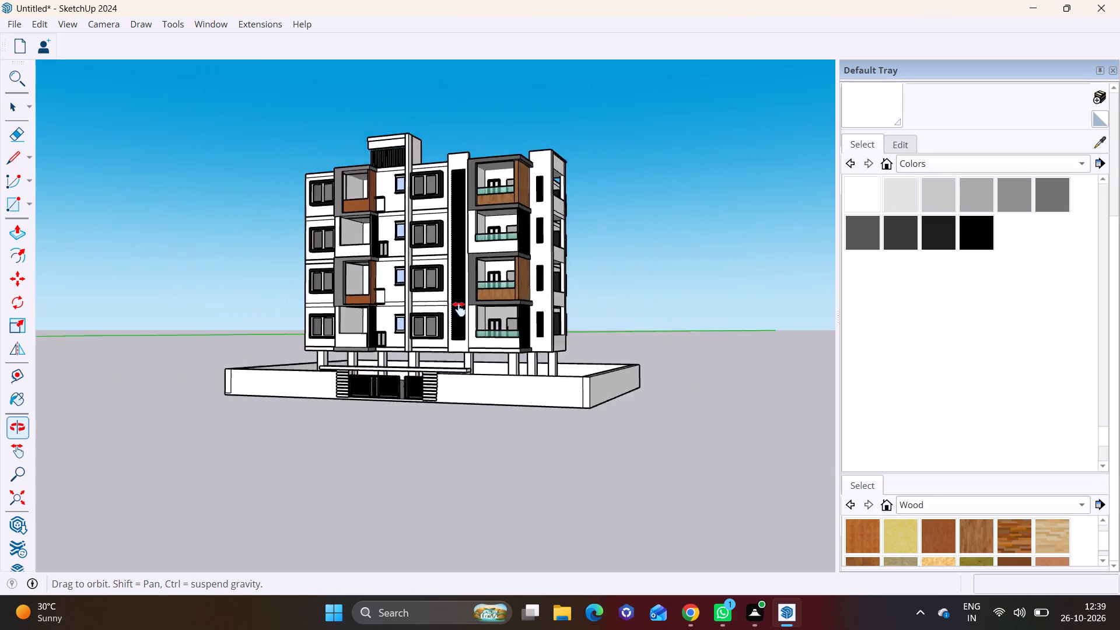
{"action": "middle_click_drag", "start_coordinate": [459, 309], "coordinate": [440, 414], "text": "shift"}
{"action": "scroll", "coordinate": [440, 414], "scroll_direction": "down", "scroll_amount": 1, "text": "shift"}
{"action": "middle_click_drag", "start_coordinate": [468, 363], "coordinate": [461, 361]}
{"action": "scroll", "coordinate": [450, 358], "scroll_direction": "up", "scroll_amount": 4}
{"action": "middle_click_drag", "start_coordinate": [448, 358], "coordinate": [465, 273], "text": "shift"}
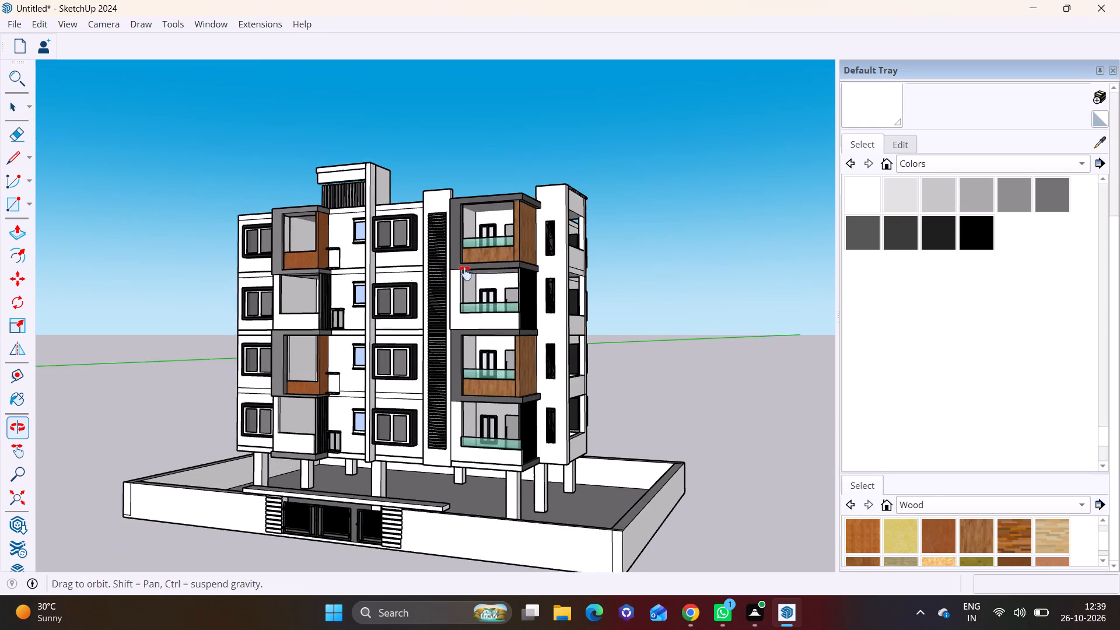
{"action": "middle_click_drag", "start_coordinate": [465, 273], "coordinate": [466, 271], "text": "shift"}
{"action": "scroll", "coordinate": [469, 313], "scroll_direction": "up", "scroll_amount": 1}
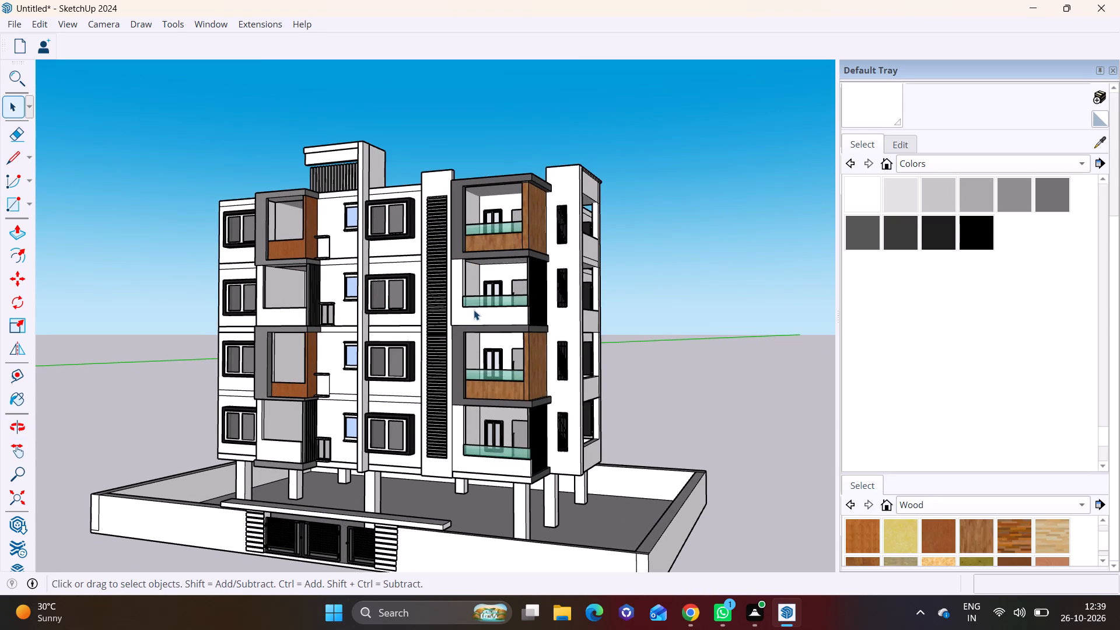
{"action": "scroll", "coordinate": [475, 315], "scroll_direction": "up", "scroll_amount": 1}
{"action": "middle_click", "coordinate": [475, 315]}
{"action": "scroll", "coordinate": [512, 337], "scroll_direction": "up", "scroll_amount": 3}
{"action": "middle_click_drag", "start_coordinate": [552, 368], "coordinate": [498, 300], "text": "shift"}
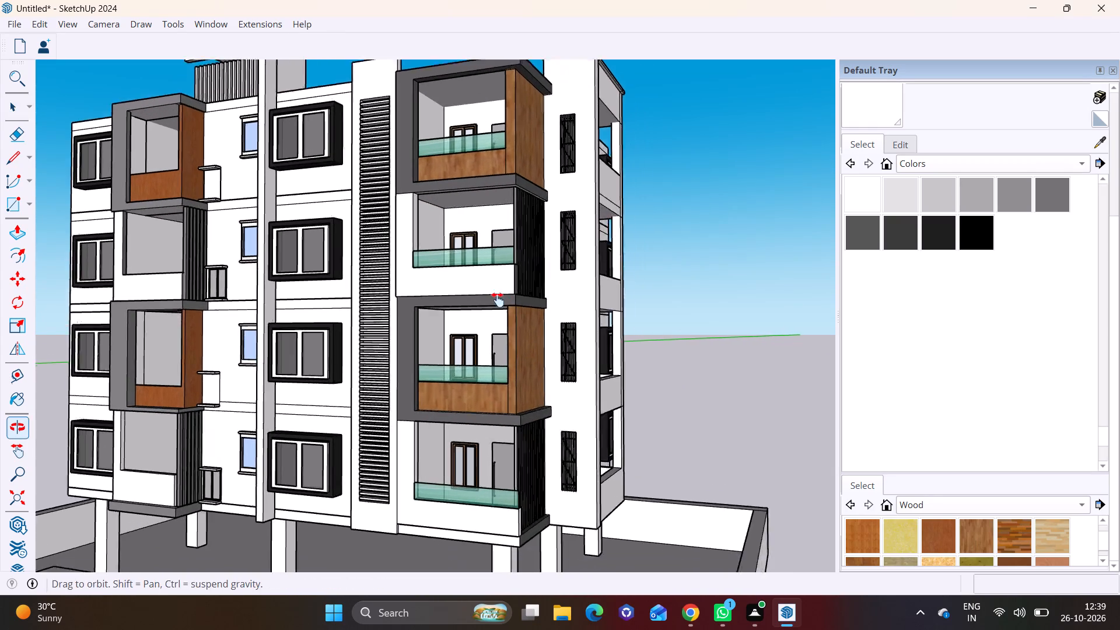
{"action": "middle_click_drag", "start_coordinate": [498, 300], "coordinate": [465, 240], "text": "shift"}
{"action": "middle_click_drag", "start_coordinate": [471, 300], "coordinate": [439, 290]}
Draw a 6' 2 1/2" square on the front compound wall, from the corner strip's bottom edge up to the wall's top edge.
{"action": "middle_click_drag", "start_coordinate": [593, 424], "coordinate": [563, 228], "text": "shift"}
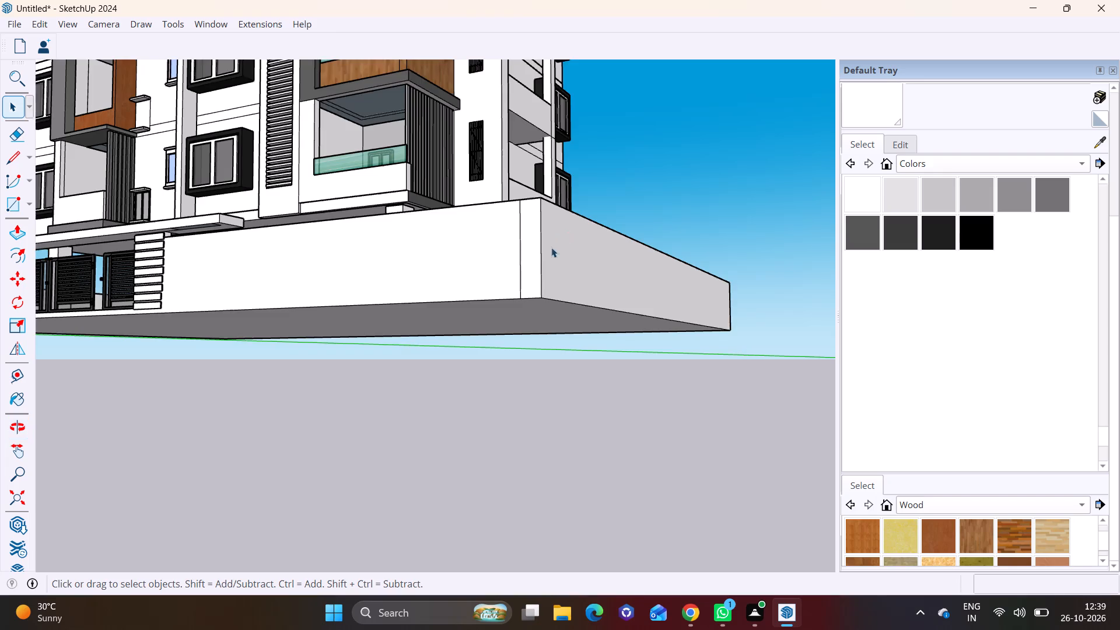
{"action": "scroll", "coordinate": [548, 252], "scroll_direction": "up", "scroll_amount": 2}
{"action": "middle_click_drag", "start_coordinate": [525, 253], "coordinate": [622, 426]}
{"action": "middle_click_drag", "start_coordinate": [580, 414], "coordinate": [612, 464]}
{"action": "scroll", "coordinate": [645, 454], "scroll_direction": "up", "scroll_amount": 3}
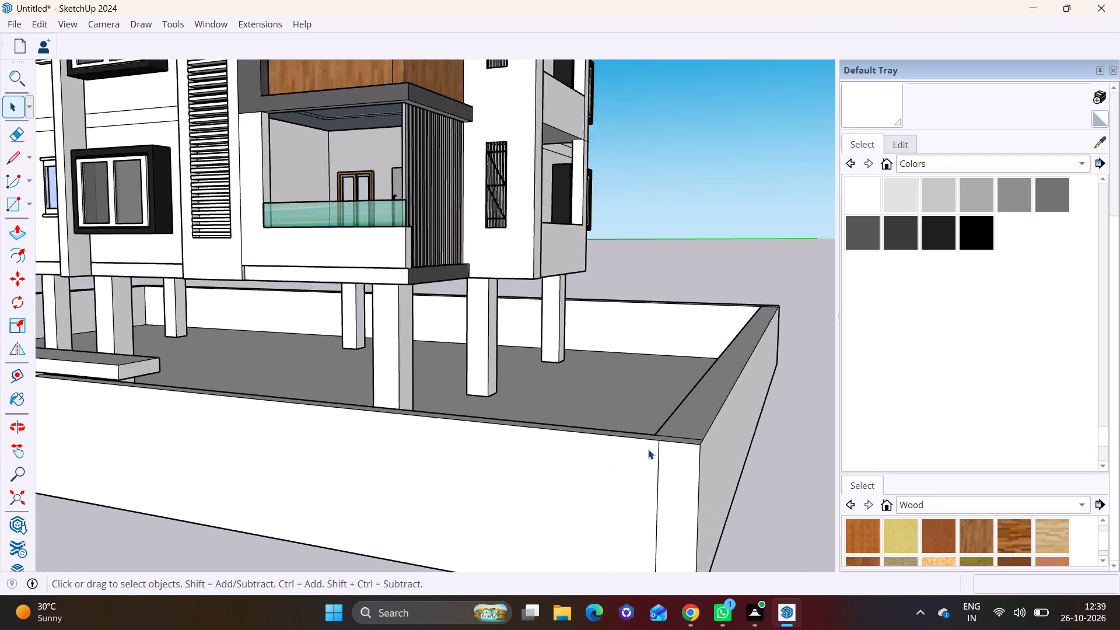
{"action": "scroll", "coordinate": [648, 449], "scroll_direction": "up", "scroll_amount": 2}
{"action": "middle_click_drag", "start_coordinate": [657, 430], "coordinate": [666, 303], "text": "shift"}
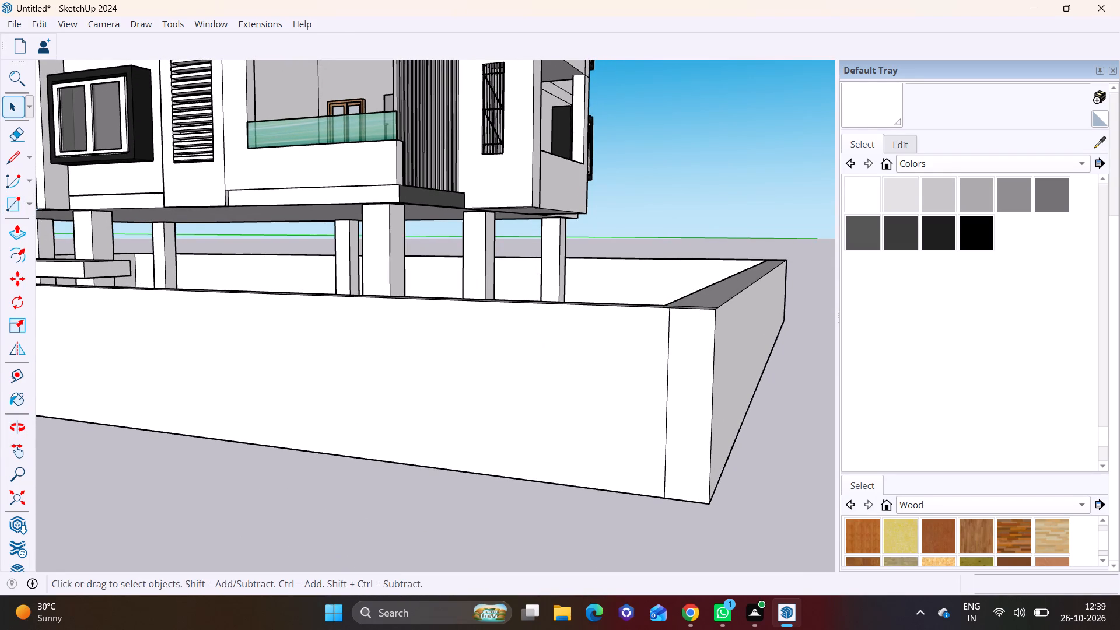
{"action": "left_click", "coordinate": [30, 201]}
{"action": "left_click_drag", "start_coordinate": [46, 222], "coordinate": [64, 216]}
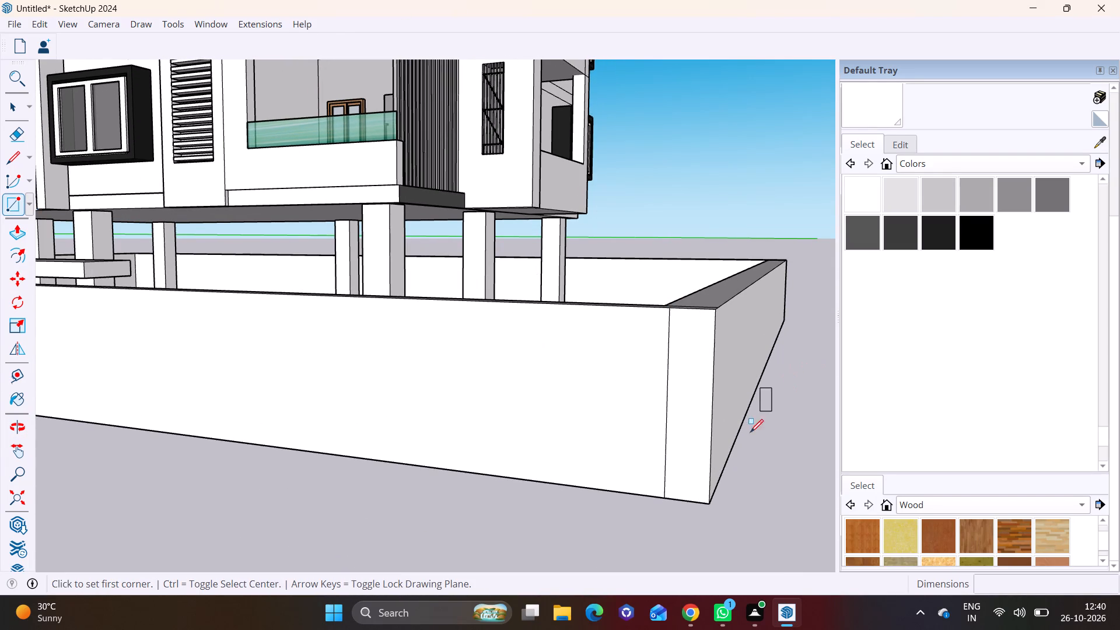
{"action": "left_click", "coordinate": [666, 491]}
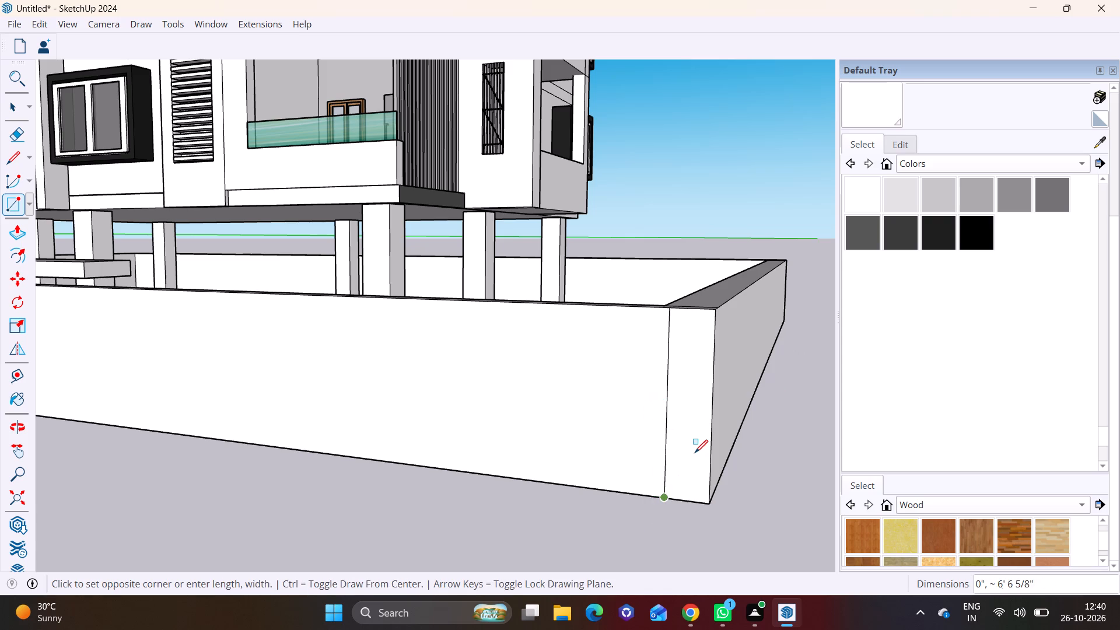
{"action": "left_click", "coordinate": [487, 300]}
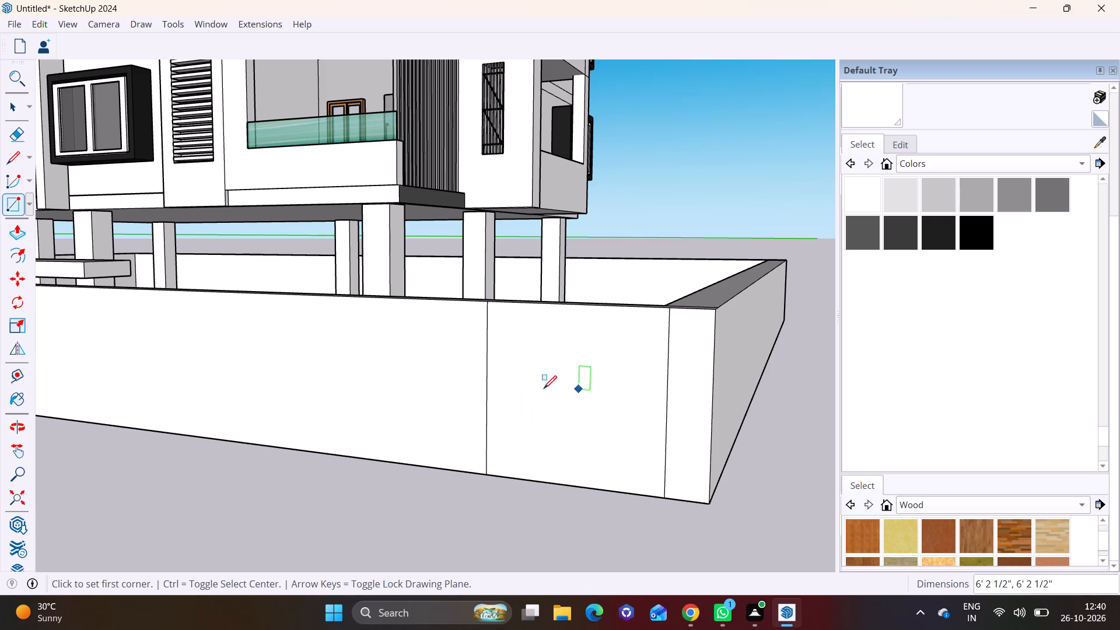
Draw a 6' 2 1/2" wide, about 10 3/4" high rectangle across the square on the front wall, just below its top edge.
{"action": "left_click_drag", "start_coordinate": [25, 197], "coordinate": [26, 202]}
{"action": "left_click", "coordinate": [47, 226]}
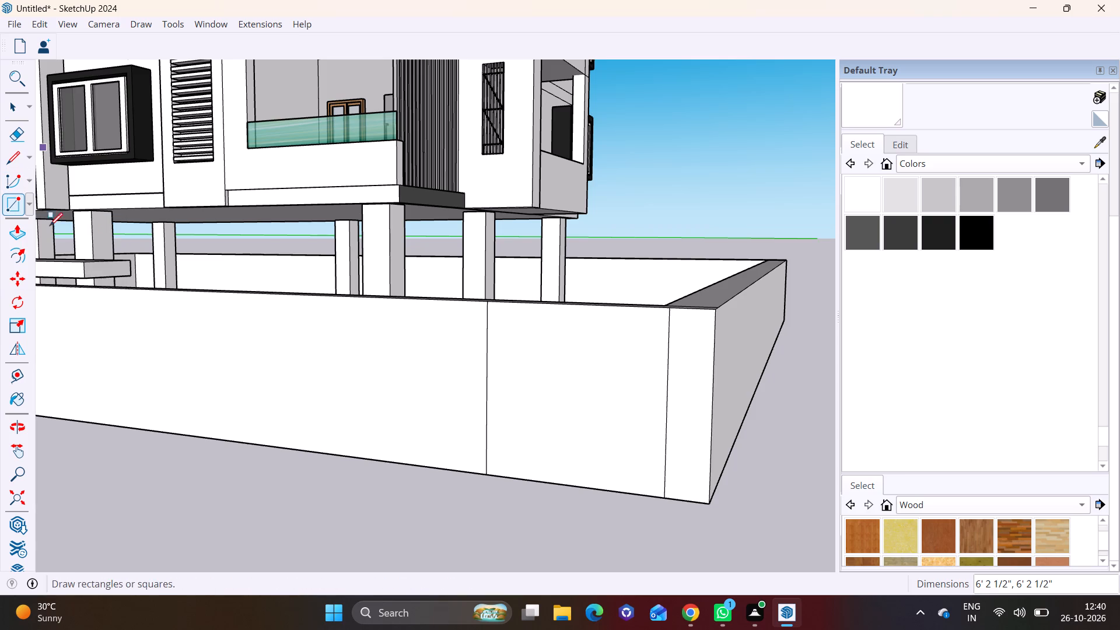
{"action": "scroll", "coordinate": [477, 314], "scroll_direction": "up", "scroll_amount": 1}
{"action": "scroll", "coordinate": [525, 330], "scroll_direction": "up", "scroll_amount": 1}
{"action": "left_click", "coordinate": [488, 306]}
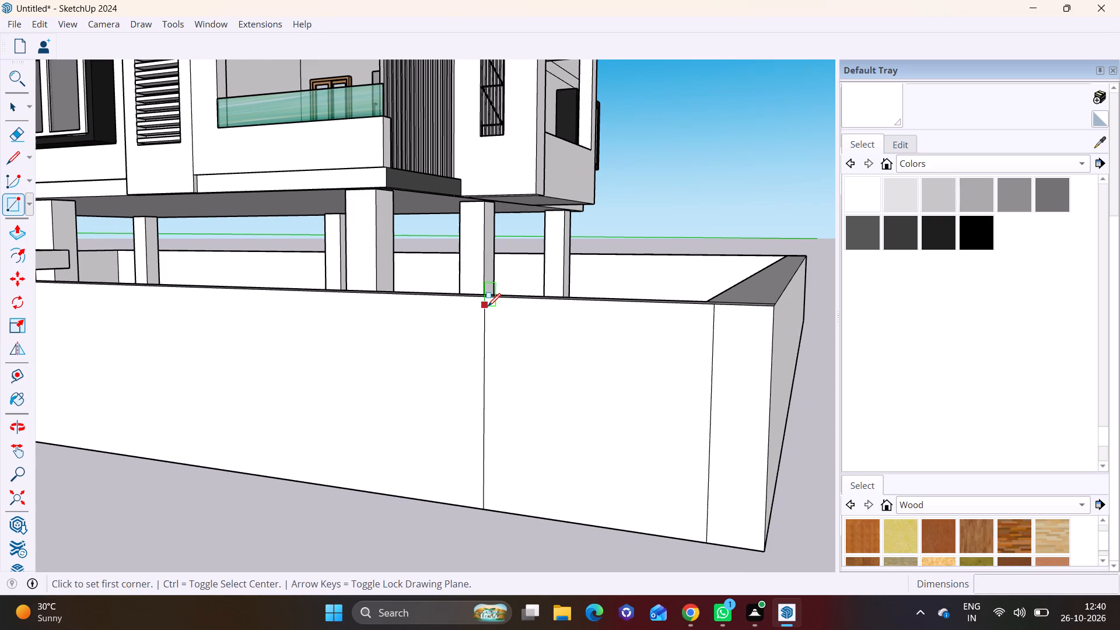
{"action": "left_click", "coordinate": [713, 350]}
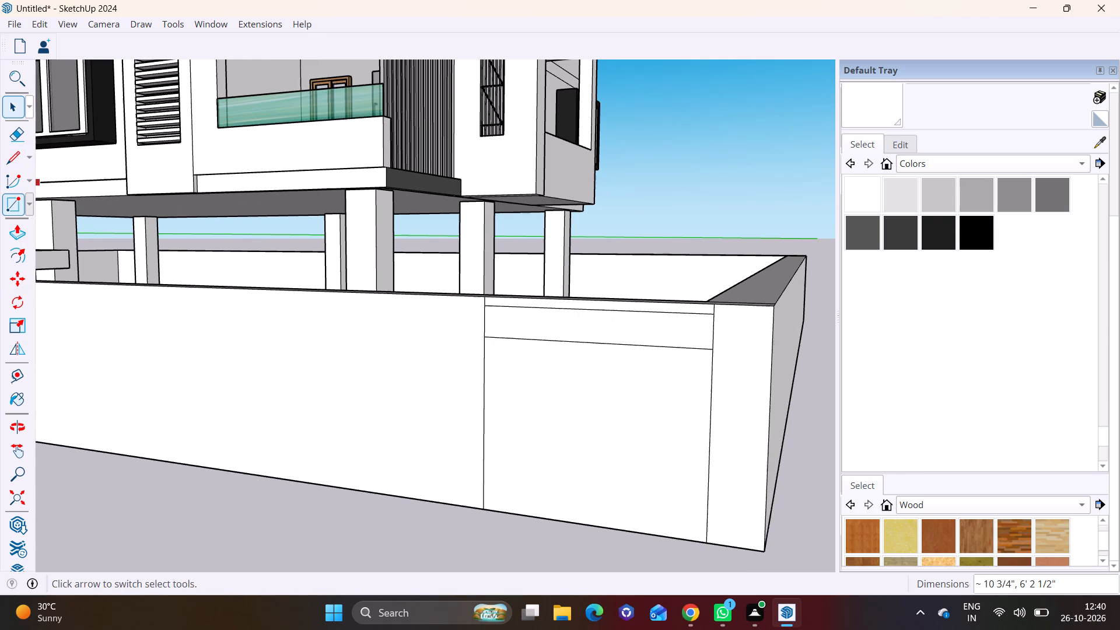
Make the new rectangle's face and edges a separate group.
{"action": "left_click", "coordinate": [13, 108]}
{"action": "triple_click", "coordinate": [520, 316]}
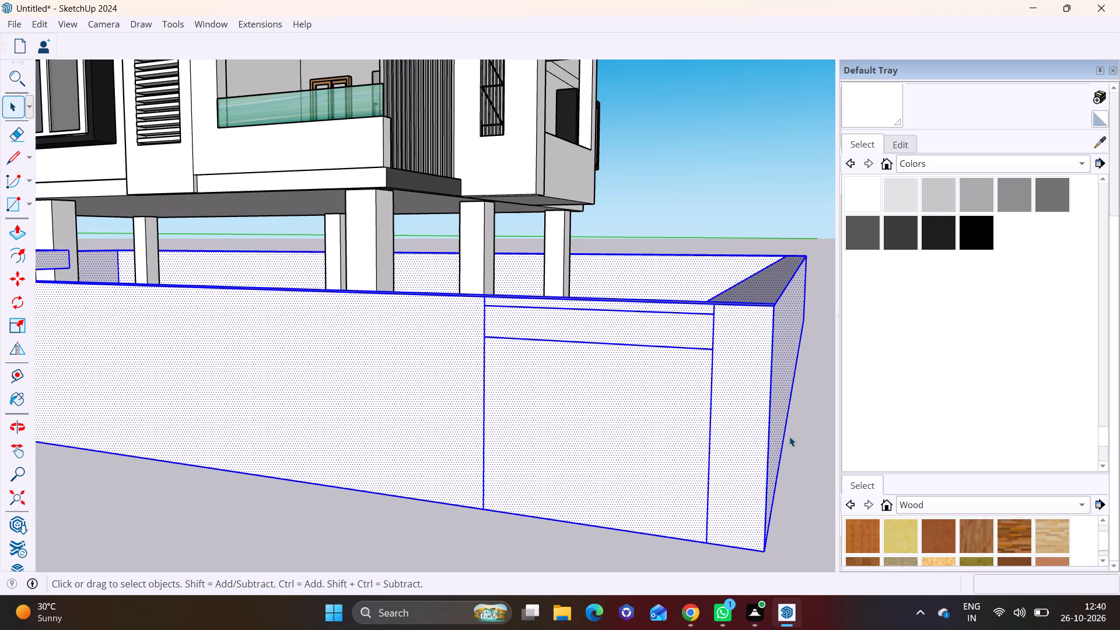
{"action": "left_click", "coordinate": [827, 422]}
{"action": "double_click", "coordinate": [640, 338]}
{"action": "right_click", "coordinate": [640, 338]}
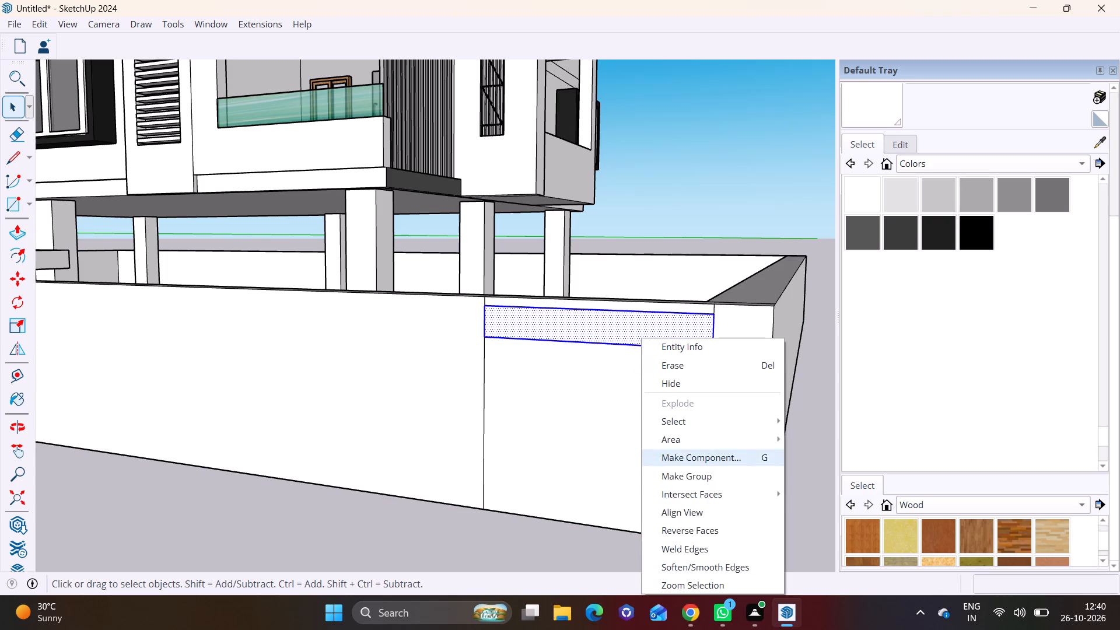
{"action": "left_click", "coordinate": [685, 475]}
Inside the rectangle's group, pull the face out 2 7/8" from the front wall to form a raised slat, and leave the group.
{"action": "middle_click_drag", "start_coordinate": [622, 386], "coordinate": [449, 411]}
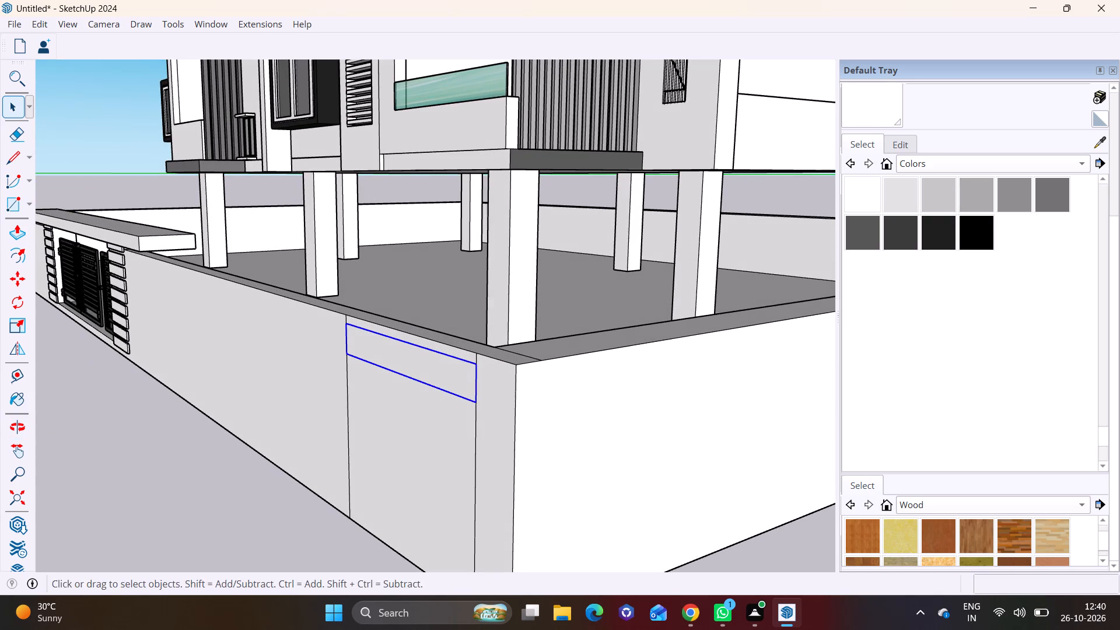
{"action": "left_click", "coordinate": [10, 111]}
{"action": "double_click", "coordinate": [410, 367]}
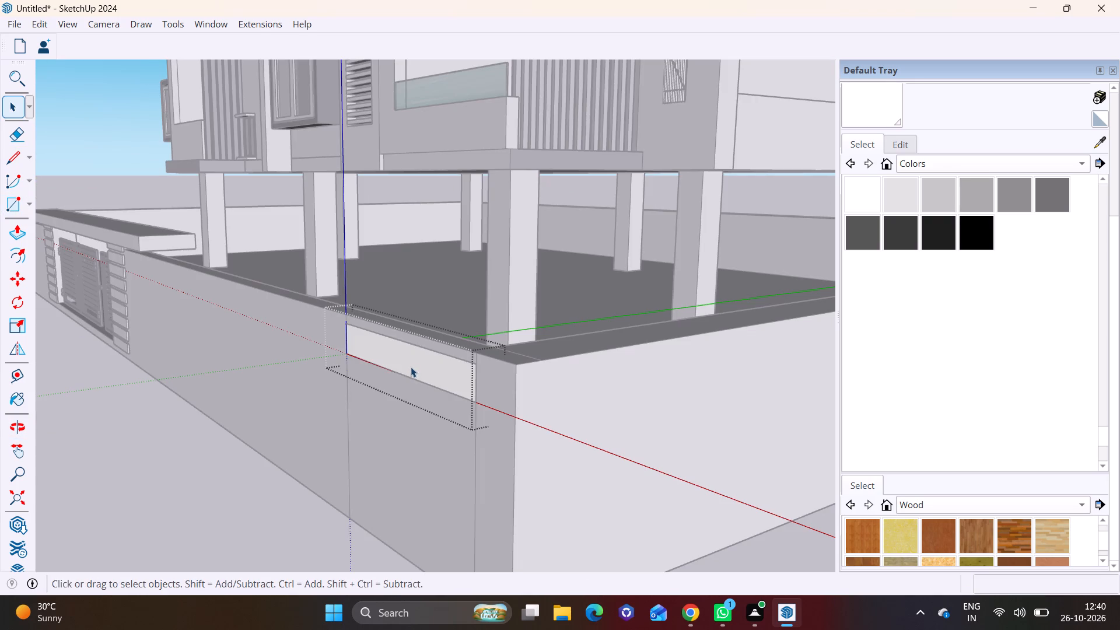
{"action": "left_click", "coordinate": [414, 365]}
{"action": "left_click", "coordinate": [11, 226]}
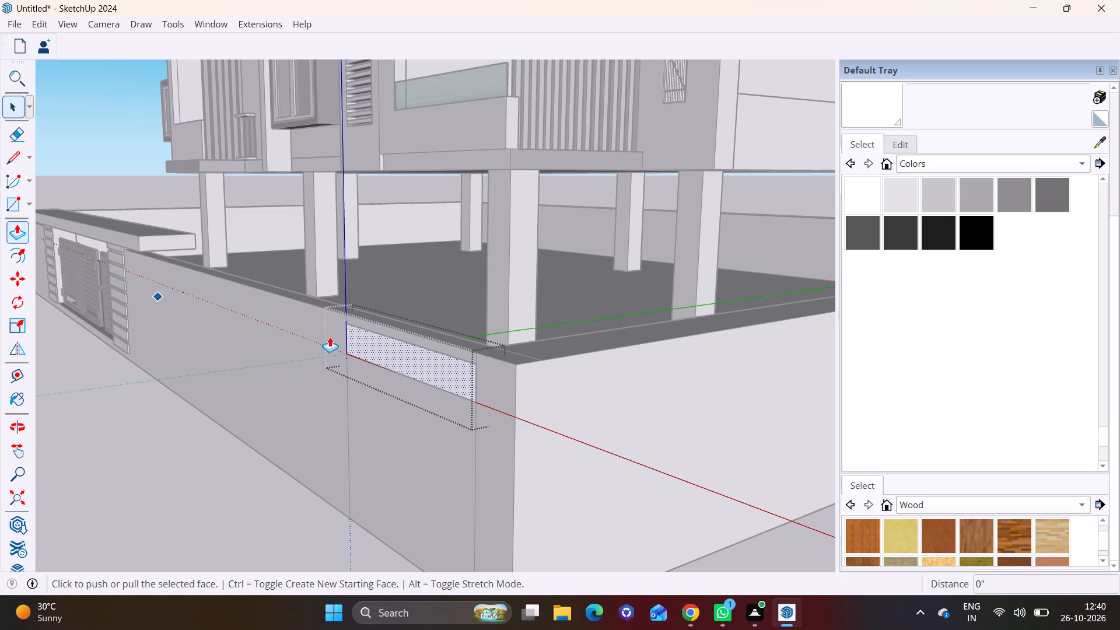
{"action": "left_click", "coordinate": [426, 360]}
{"action": "left_click", "coordinate": [418, 360]}
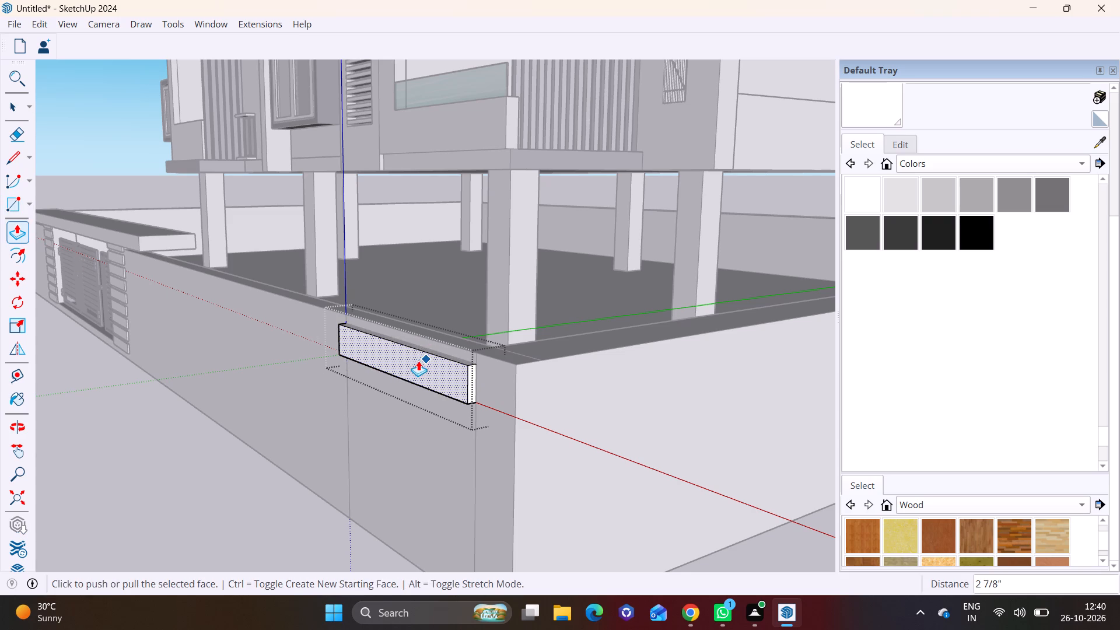
{"action": "scroll", "coordinate": [292, 444], "scroll_direction": "down", "scroll_amount": 5}
{"action": "key", "text": "space"}
{"action": "left_click", "coordinate": [251, 512]}
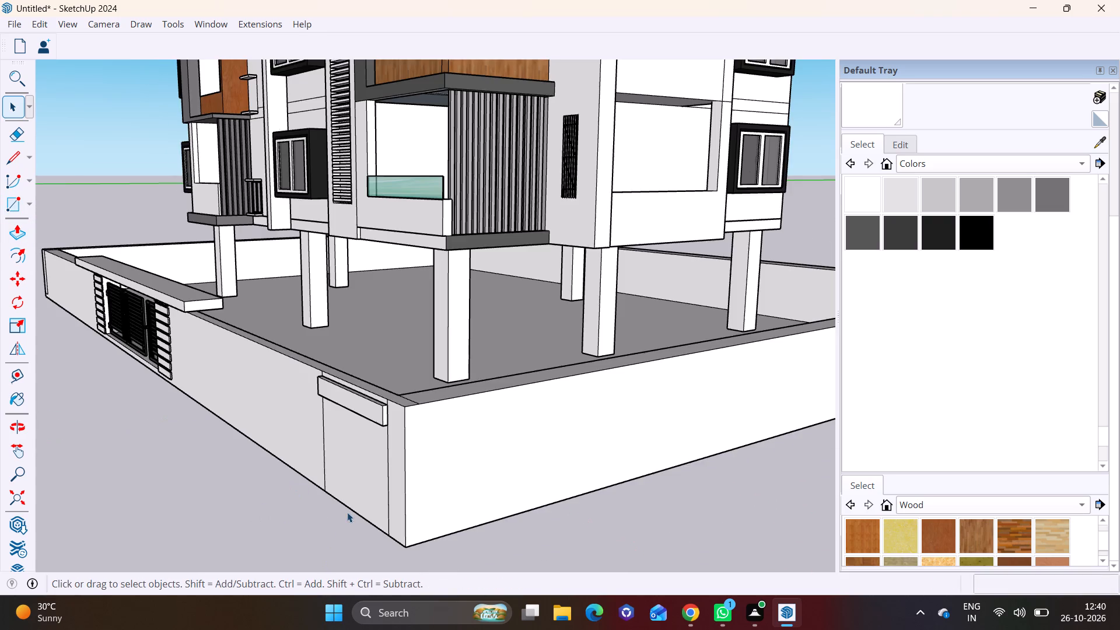
Copy the slat down the wall twice, the first about 1' 3" below the original and the second 1' 1 1/2" below that.
{"action": "middle_click_drag", "start_coordinate": [347, 512], "coordinate": [342, 377], "text": "shift"}
{"action": "scroll", "coordinate": [344, 348], "scroll_direction": "up", "scroll_amount": 5}
{"action": "left_click", "coordinate": [389, 201]}
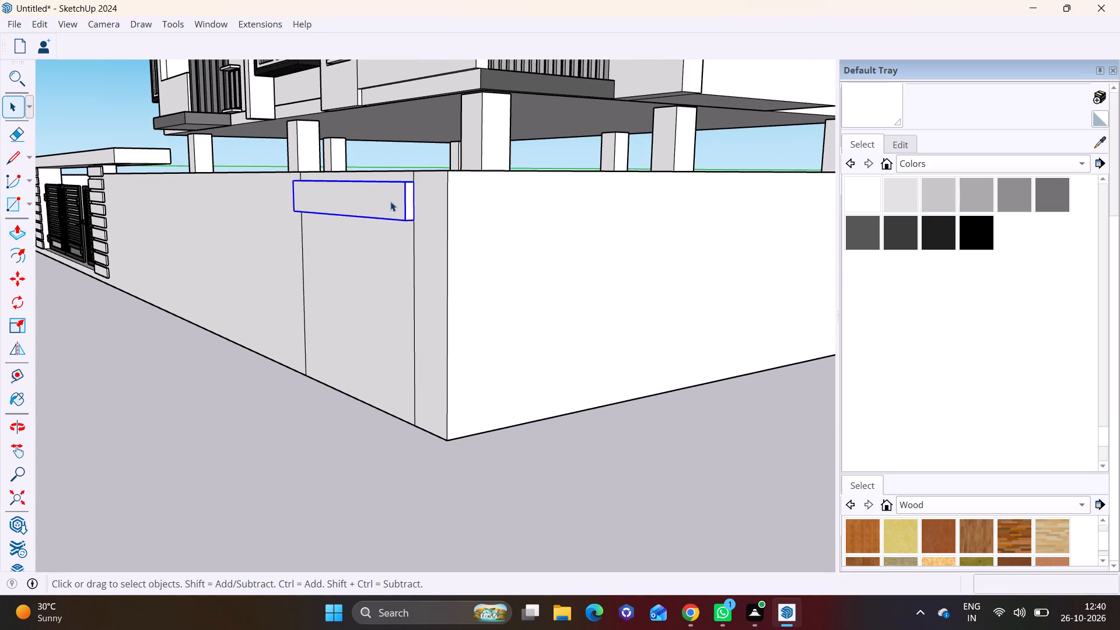
{"action": "key", "text": "m"}
{"action": "left_click", "coordinate": [420, 184]}
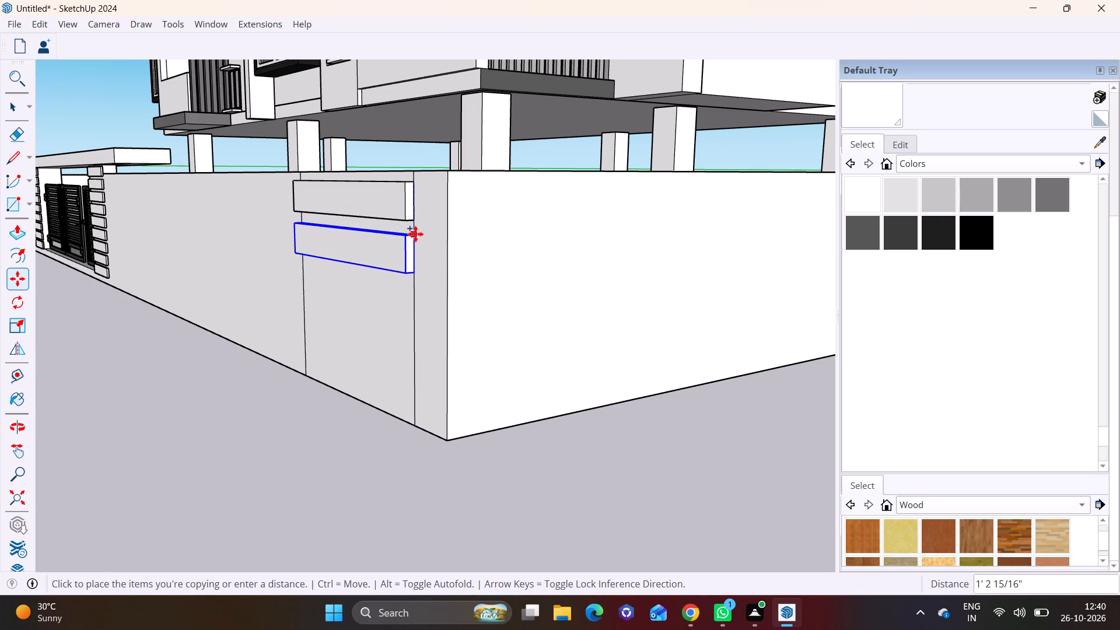
{"action": "left_click", "coordinate": [415, 234]}
{"action": "left_click", "coordinate": [418, 235]}
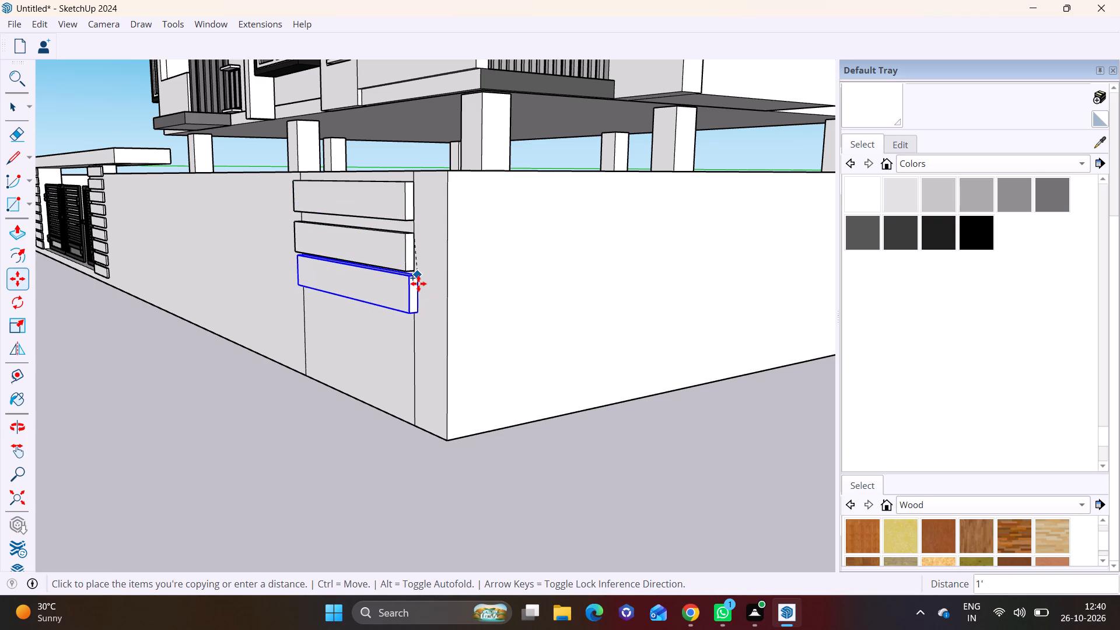
{"action": "scroll", "coordinate": [420, 283], "scroll_direction": "up", "scroll_amount": 6}
{"action": "left_click", "coordinate": [407, 278]}
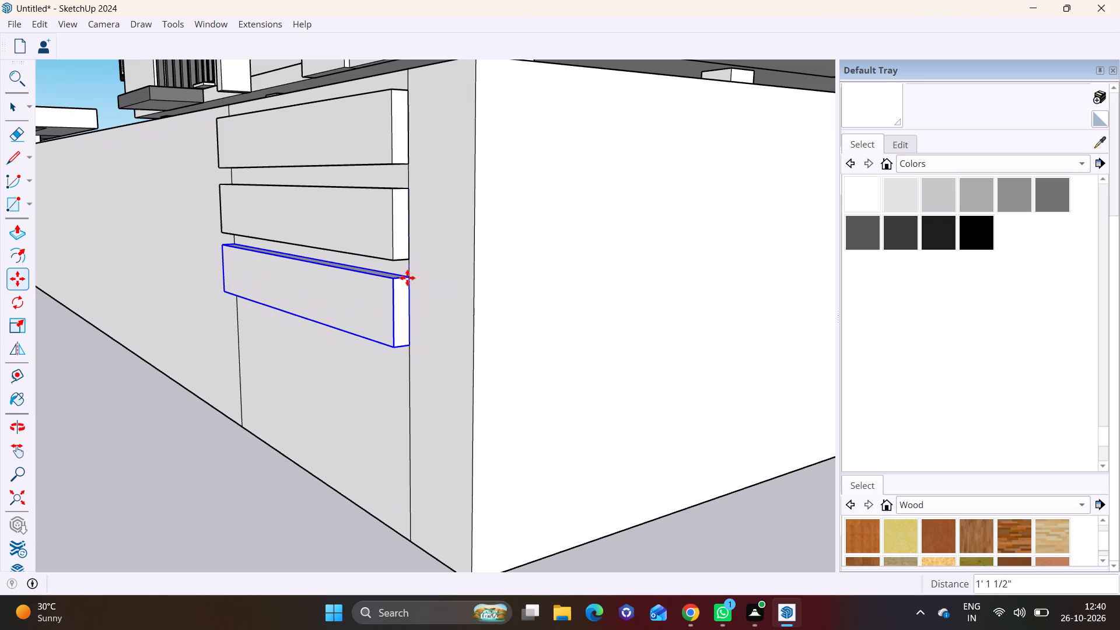
Copy the lowest slat down the wall two more times at about 1' 1" spacing, making a stack of five.
{"action": "left_click", "coordinate": [411, 280]}
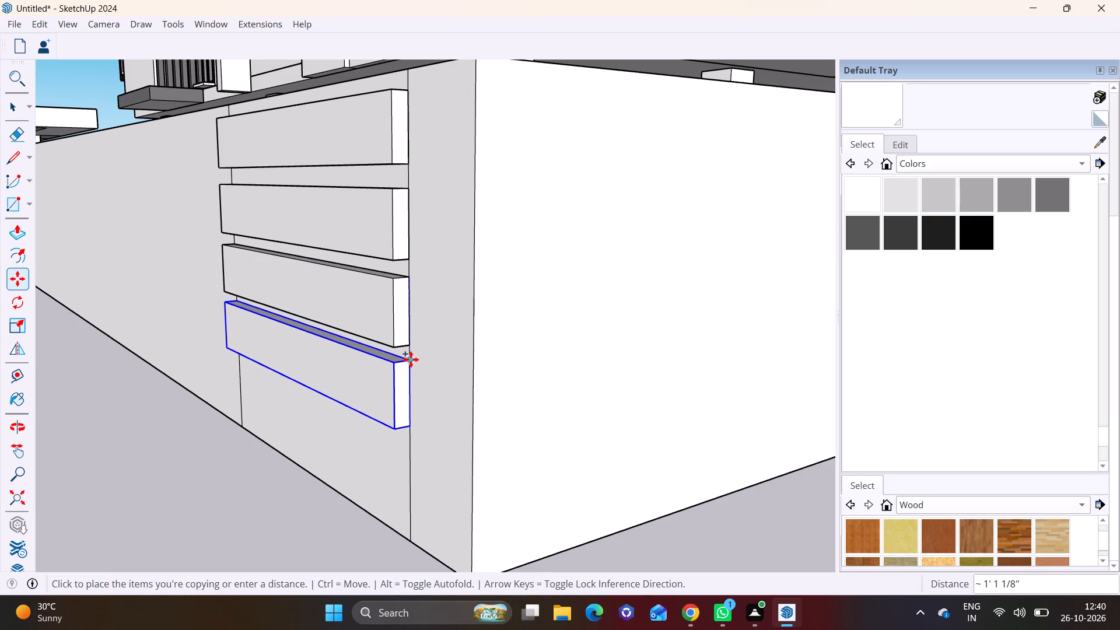
{"action": "left_click", "coordinate": [411, 359]}
{"action": "scroll", "coordinate": [411, 357], "scroll_direction": "down", "scroll_amount": 1}
{"action": "middle_click_drag", "start_coordinate": [411, 356], "coordinate": [443, 198], "text": "shift"}
{"action": "scroll", "coordinate": [443, 199], "scroll_direction": "up", "scroll_amount": 1, "text": "shift"}
{"action": "left_click", "coordinate": [444, 205]}
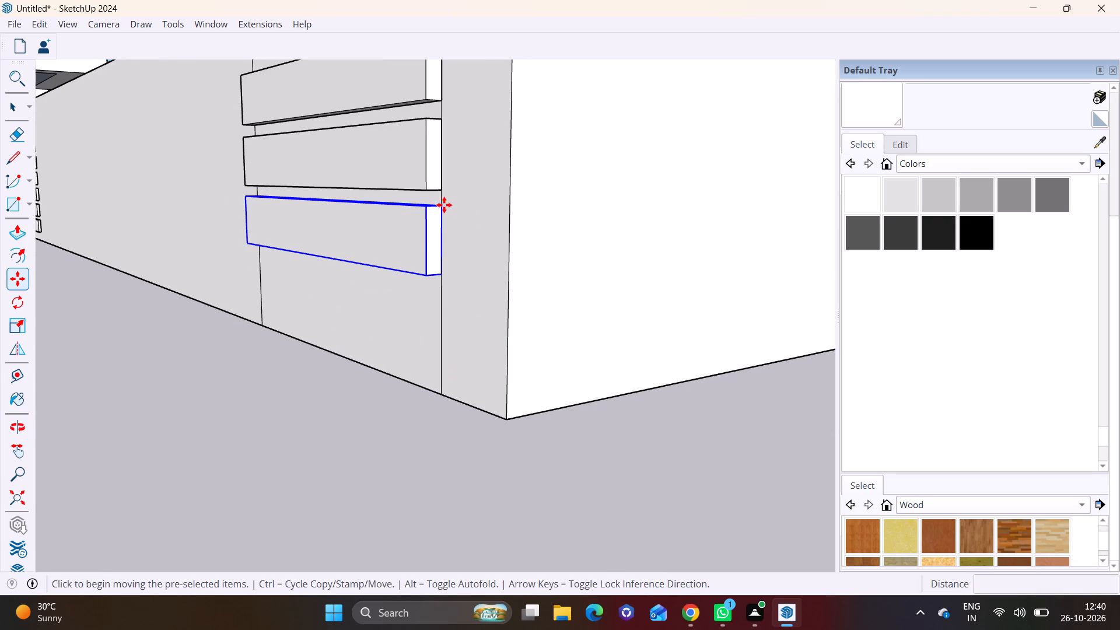
{"action": "left_click", "coordinate": [441, 292]}
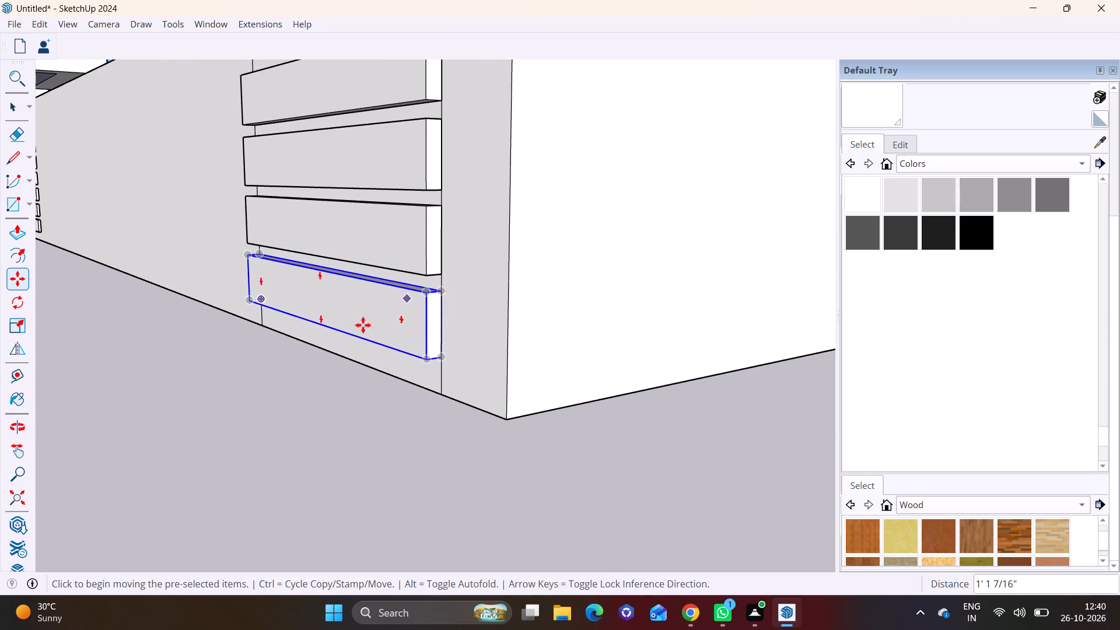
{"action": "key", "text": "space"}
{"action": "left_click", "coordinate": [292, 420]}
Open the top slat's group and pull its end face about 1' 4 11/16" to the compound wall's corner edge.
{"action": "scroll", "coordinate": [288, 366], "scroll_direction": "down", "scroll_amount": 9}
{"action": "middle_click_drag", "start_coordinate": [306, 370], "coordinate": [418, 349]}
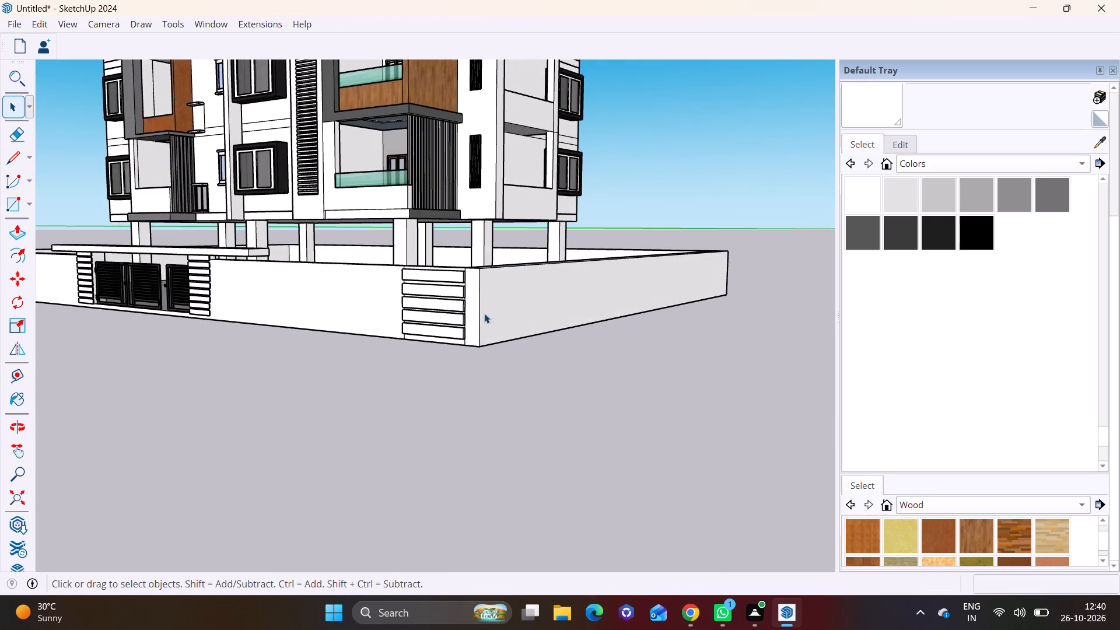
{"action": "scroll", "coordinate": [484, 313], "scroll_direction": "up", "scroll_amount": 9}
{"action": "middle_click_drag", "start_coordinate": [442, 282], "coordinate": [372, 329], "text": "shift"}
{"action": "scroll", "coordinate": [387, 315], "scroll_direction": "up", "scroll_amount": 2}
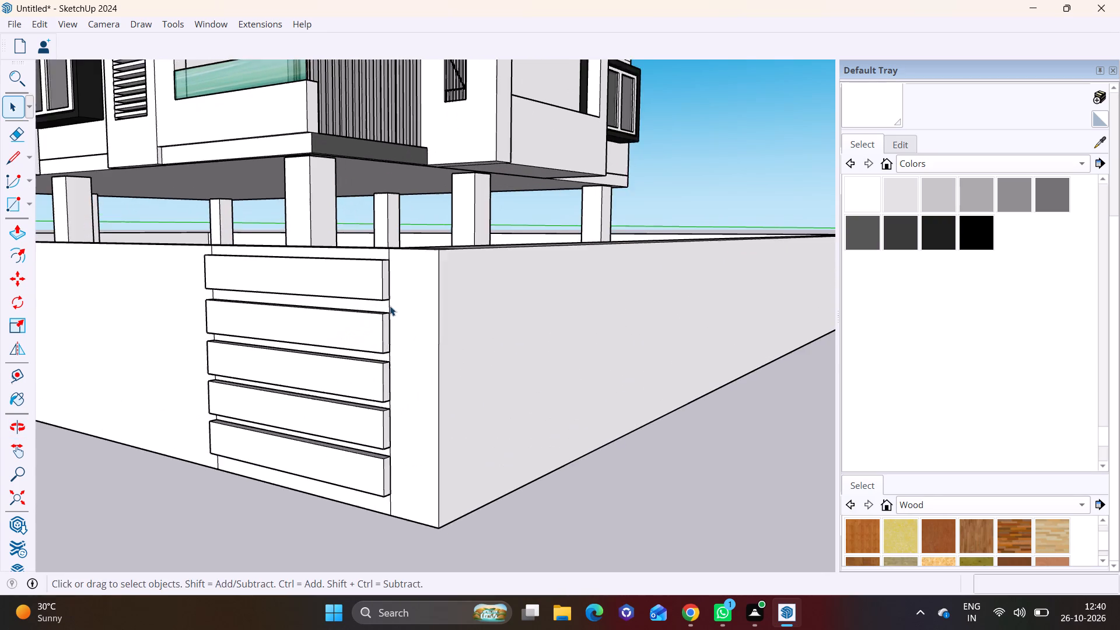
{"action": "scroll", "coordinate": [390, 306], "scroll_direction": "up", "scroll_amount": 4}
{"action": "middle_click_drag", "start_coordinate": [395, 301], "coordinate": [389, 299]}
{"action": "triple_click", "coordinate": [383, 275]}
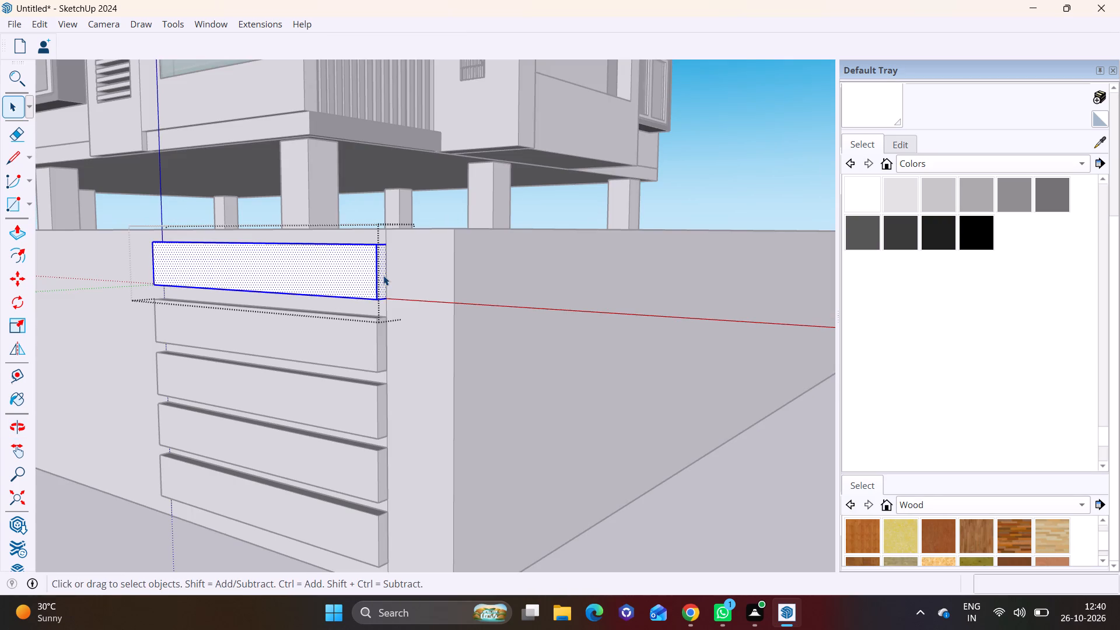
{"action": "left_click", "coordinate": [384, 273]}
{"action": "left_click", "coordinate": [16, 230]}
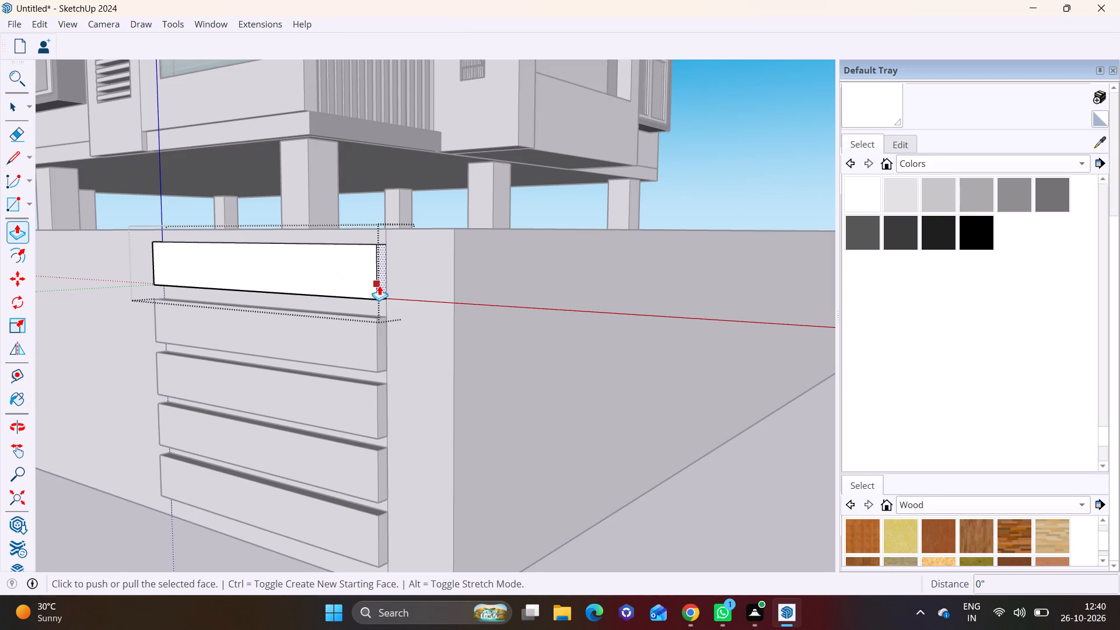
{"action": "left_click", "coordinate": [380, 274]}
{"action": "left_click", "coordinate": [456, 321]}
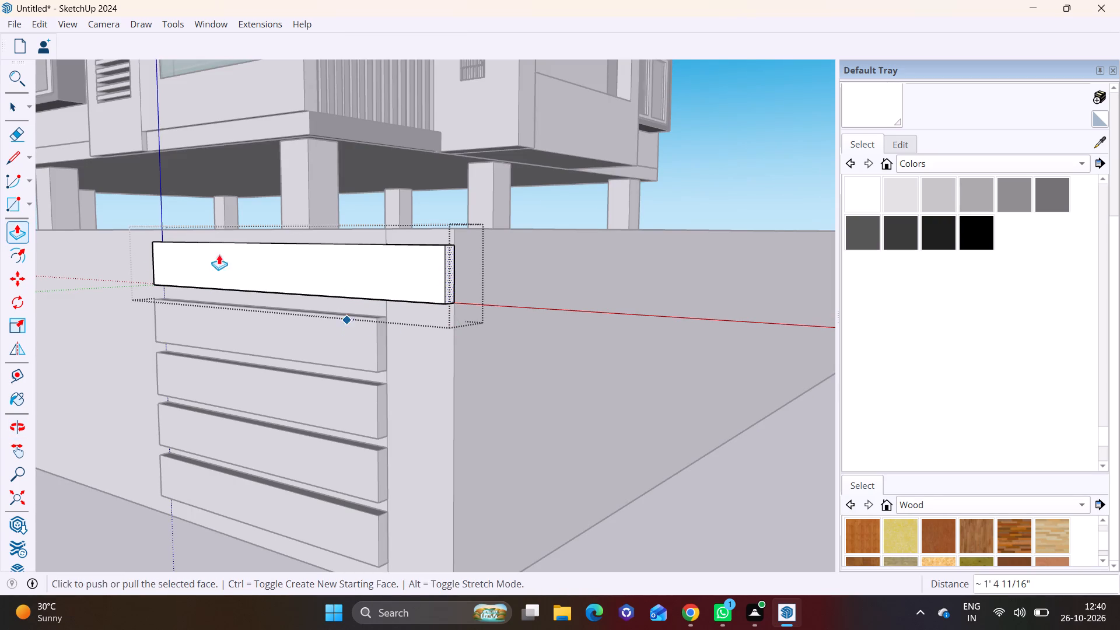
Open the second slat's group and pull its end face to the compound wall's corner edge.
{"action": "left_click", "coordinate": [6, 111]}
{"action": "triple_click", "coordinate": [383, 341]}
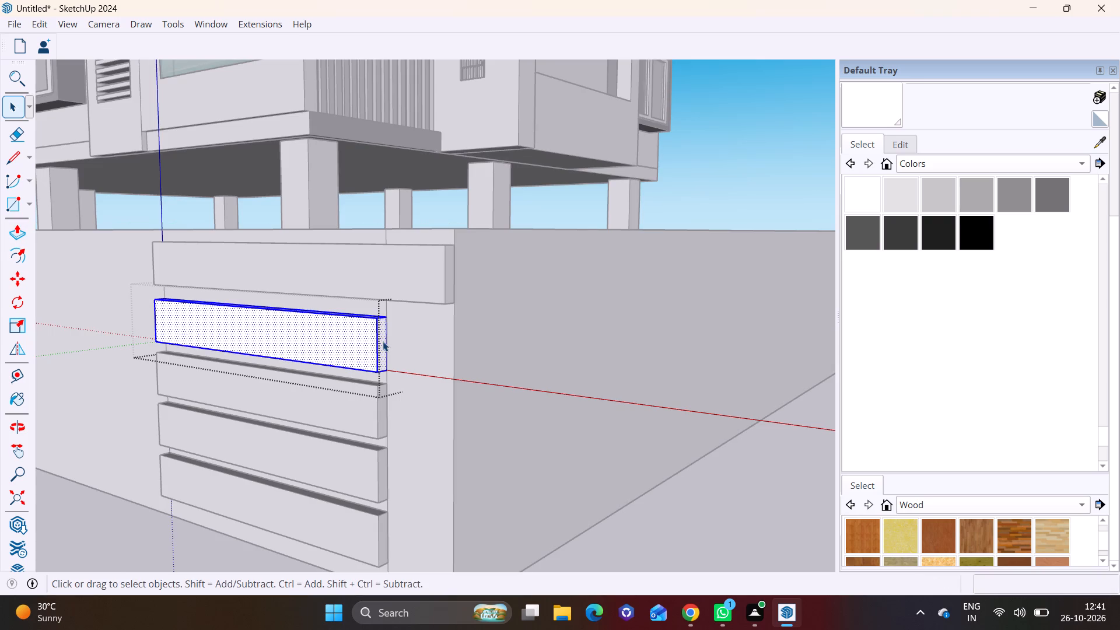
{"action": "left_click", "coordinate": [383, 341]}
{"action": "left_click", "coordinate": [381, 345]}
{"action": "left_click", "coordinate": [12, 228]}
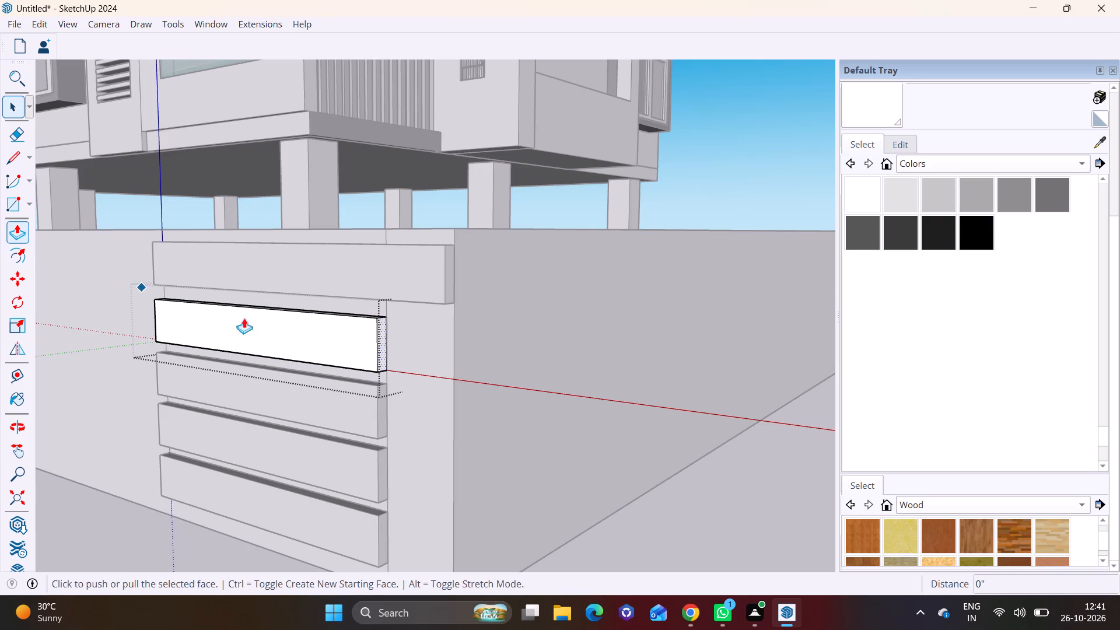
{"action": "left_click", "coordinate": [381, 347]}
{"action": "left_click", "coordinate": [454, 396]}
Open the third slat's group and pull its end face about 1' 4 11/16" to the compound wall's corner edge.
{"action": "scroll", "coordinate": [351, 393], "scroll_direction": "down", "scroll_amount": 2}
{"action": "left_click", "coordinate": [10, 102]}
{"action": "scroll", "coordinate": [343, 419], "scroll_direction": "up", "scroll_amount": 2}
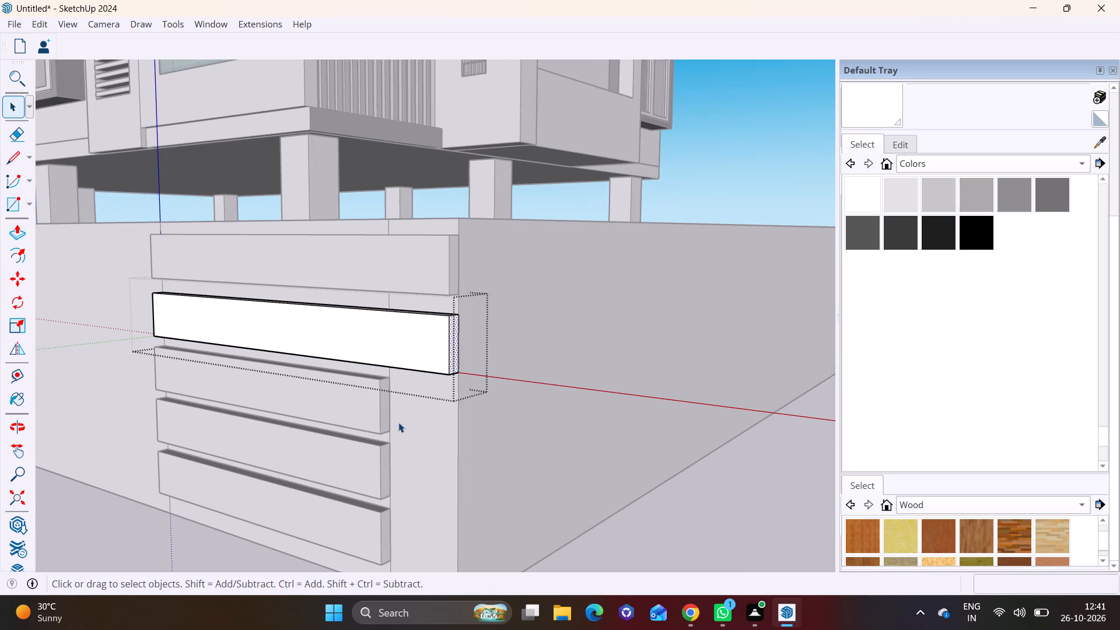
{"action": "double_click", "coordinate": [388, 412]}
{"action": "double_click", "coordinate": [386, 406]}
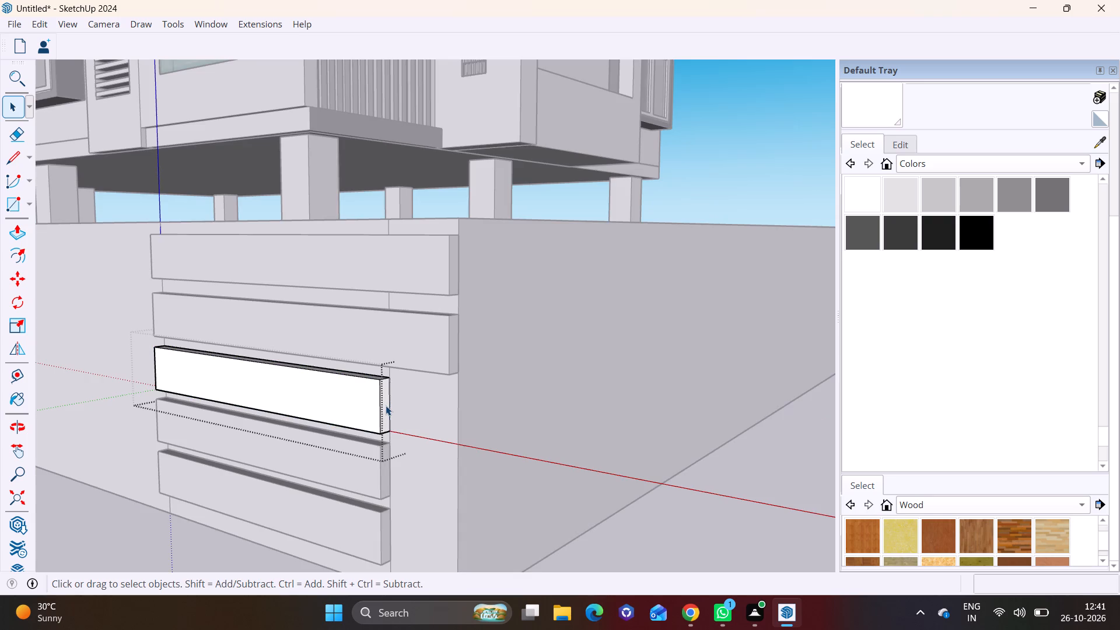
{"action": "left_click", "coordinate": [386, 405]}
{"action": "left_click", "coordinate": [384, 399]}
{"action": "left_click", "coordinate": [16, 232]}
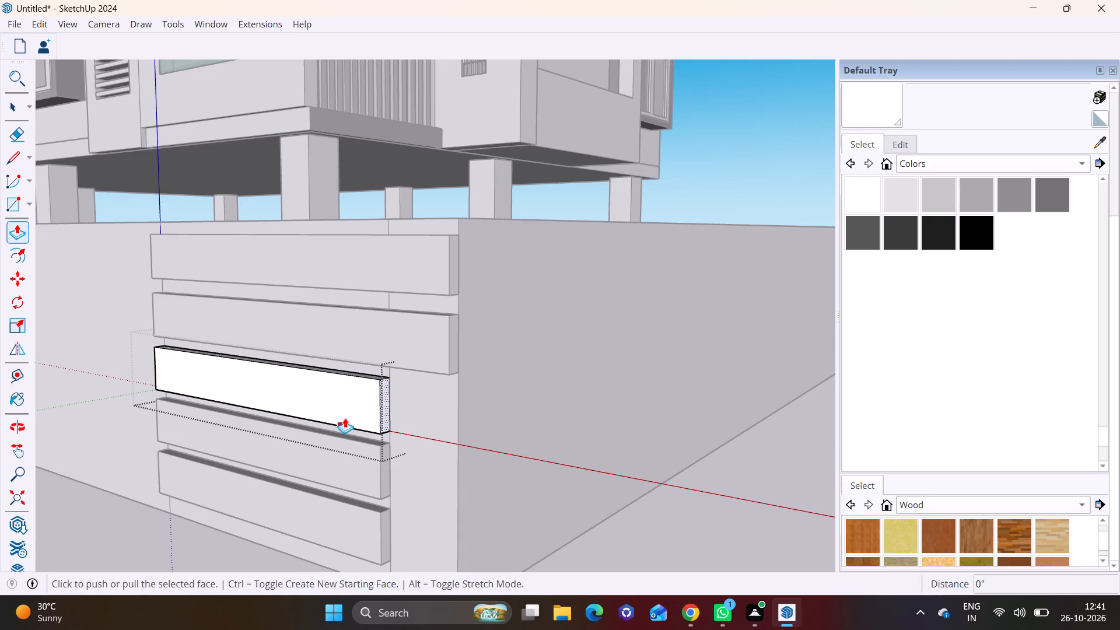
{"action": "left_click", "coordinate": [383, 411]}
{"action": "left_click", "coordinate": [453, 457]}
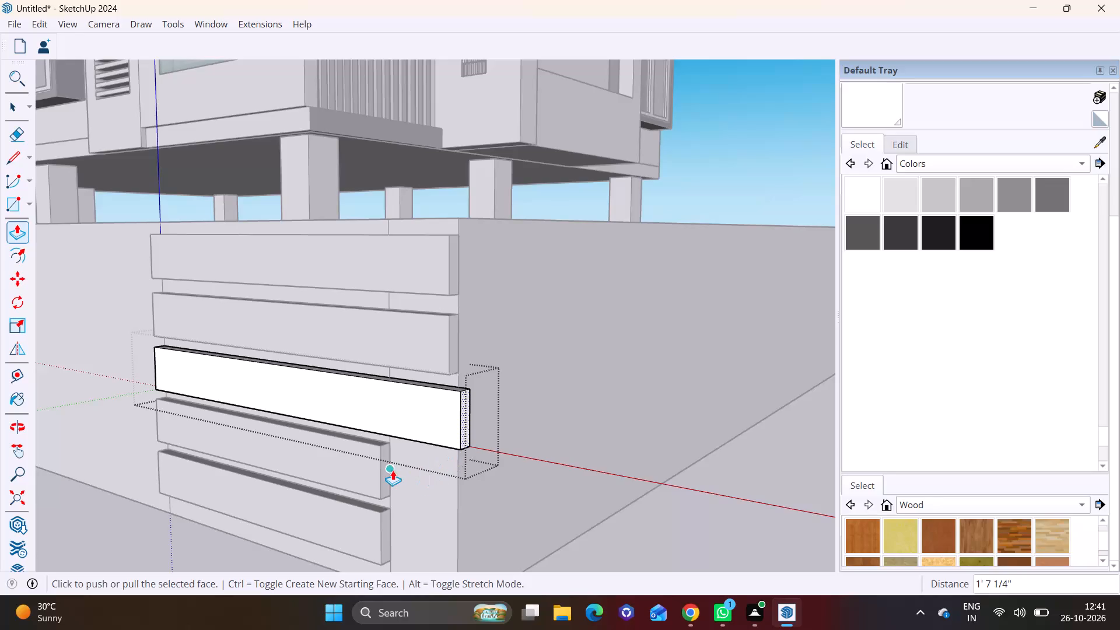
{"action": "key", "text": "ctrl+z"}
{"action": "left_click", "coordinate": [383, 407]}
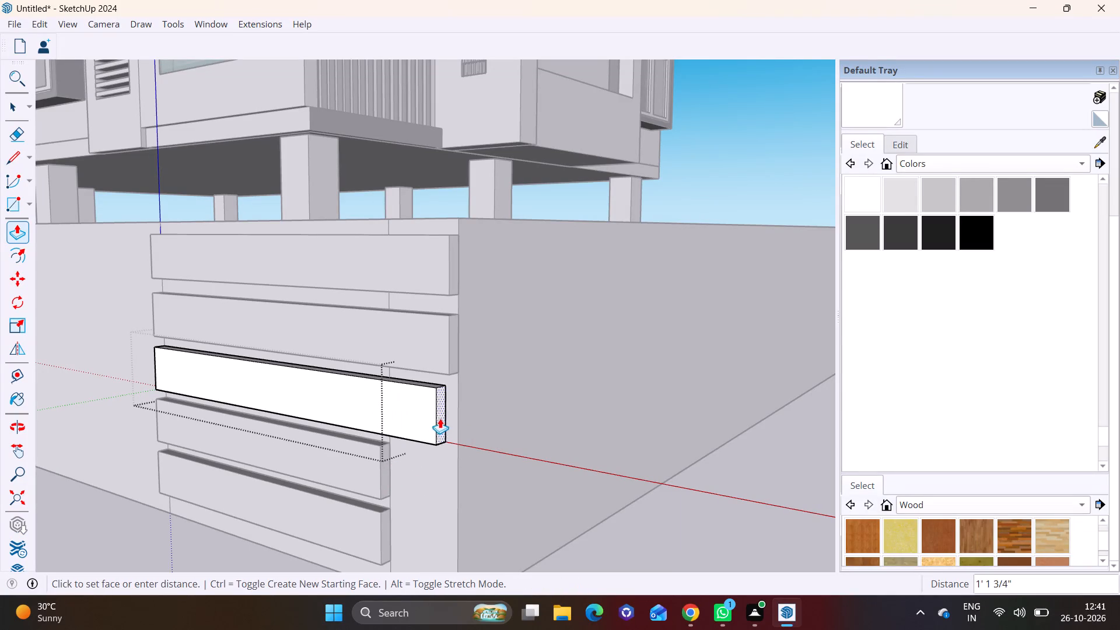
{"action": "left_click", "coordinate": [457, 470]}
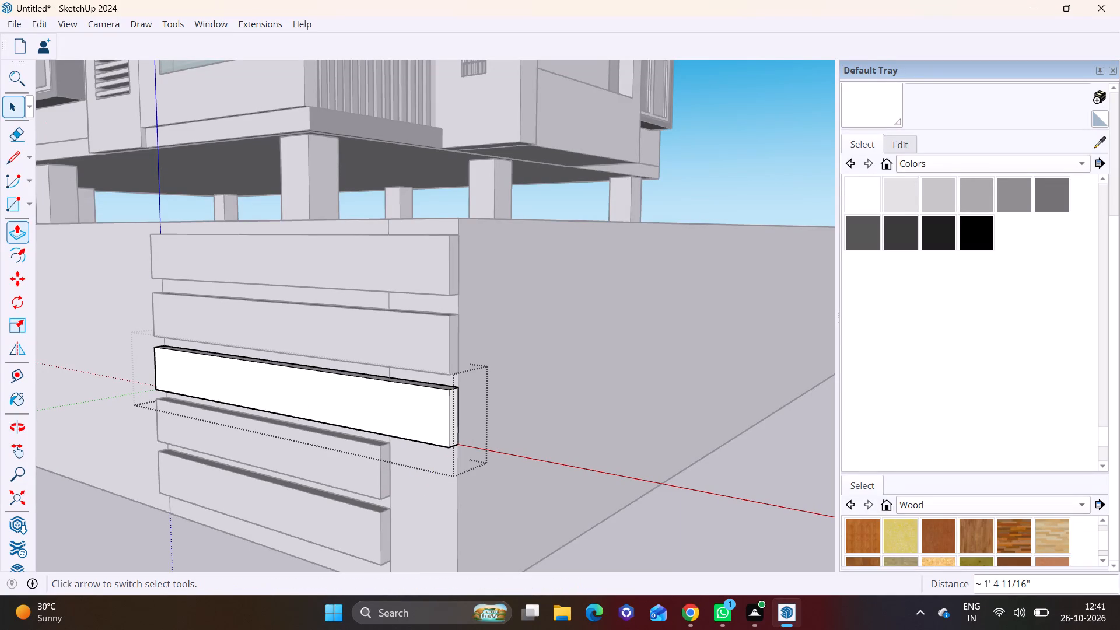
Open the fourth slat's group and pull its end face about 1' 4 11/16" to the compound wall's corner edge.
{"action": "left_click", "coordinate": [19, 105]}
{"action": "triple_click", "coordinate": [385, 468]}
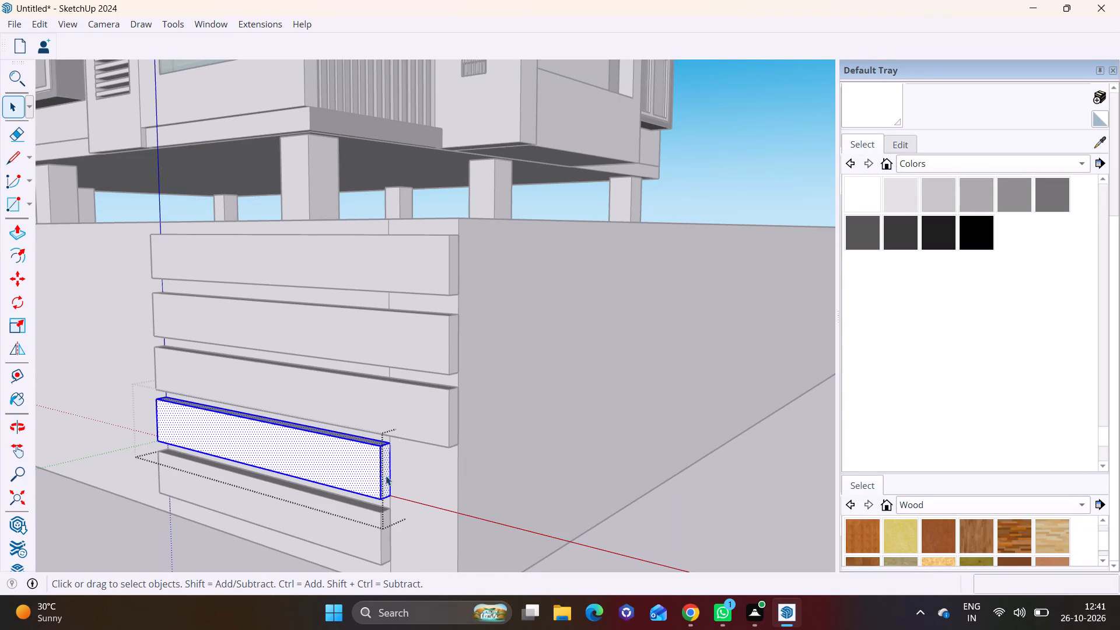
{"action": "left_click", "coordinate": [387, 474]}
{"action": "left_click", "coordinate": [13, 235]}
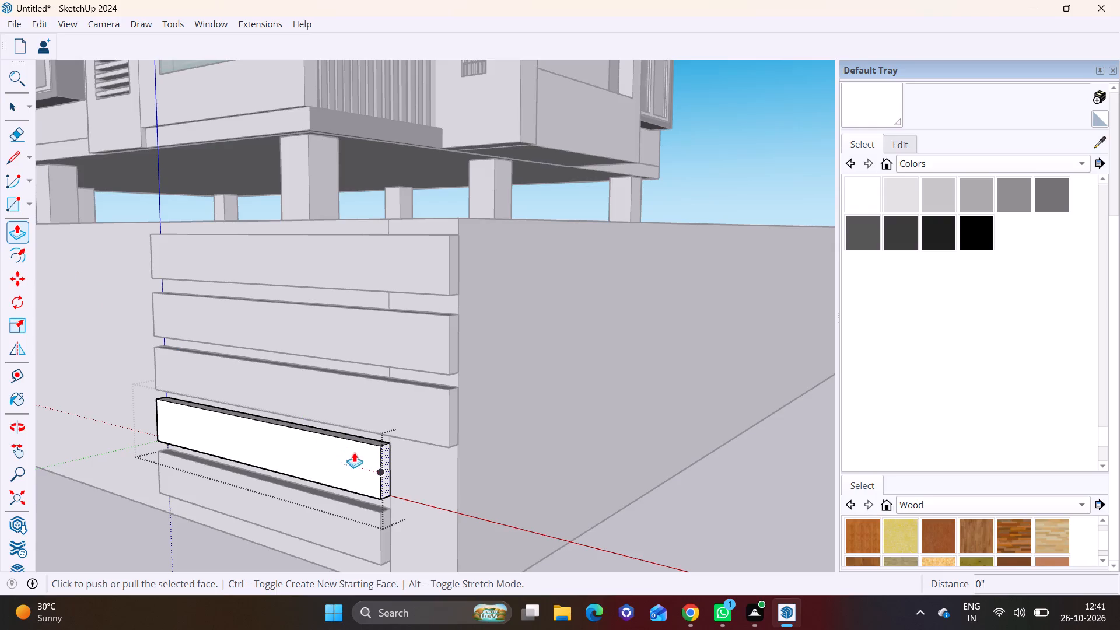
{"action": "left_click", "coordinate": [383, 466]}
{"action": "left_click", "coordinate": [456, 538]}
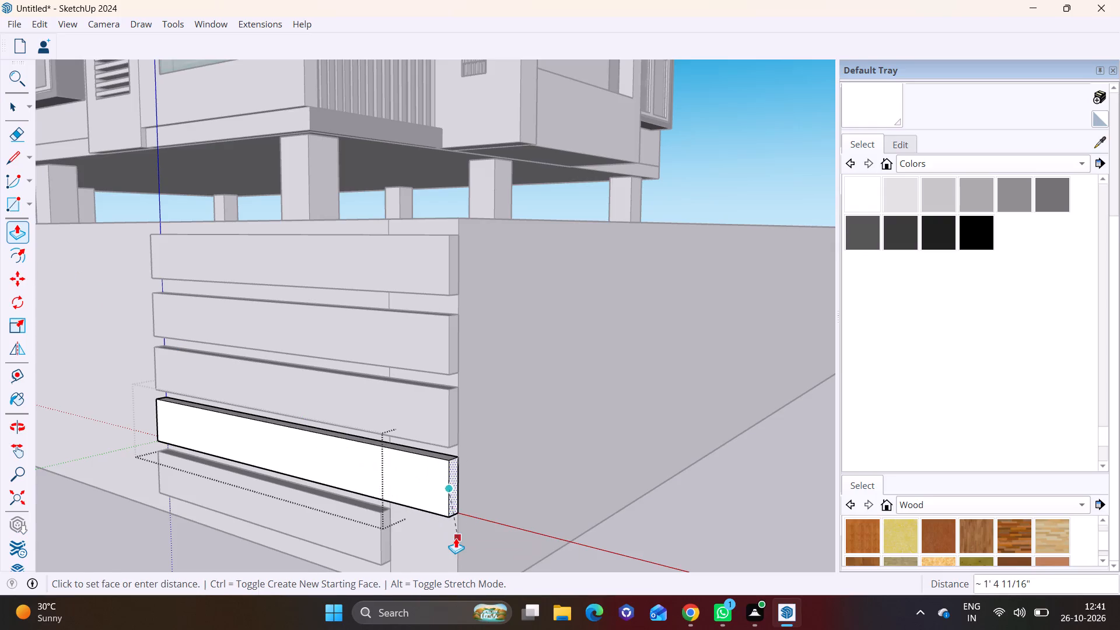
Open the bottom slat's group and pull its end face about 1' 4 11/16" to the compound wall's corner edge.
{"action": "scroll", "coordinate": [454, 537], "scroll_direction": "down", "scroll_amount": 3}
{"action": "middle_click_drag", "start_coordinate": [453, 536], "coordinate": [440, 357]}
{"action": "scroll", "coordinate": [418, 377], "scroll_direction": "up", "scroll_amount": 5}
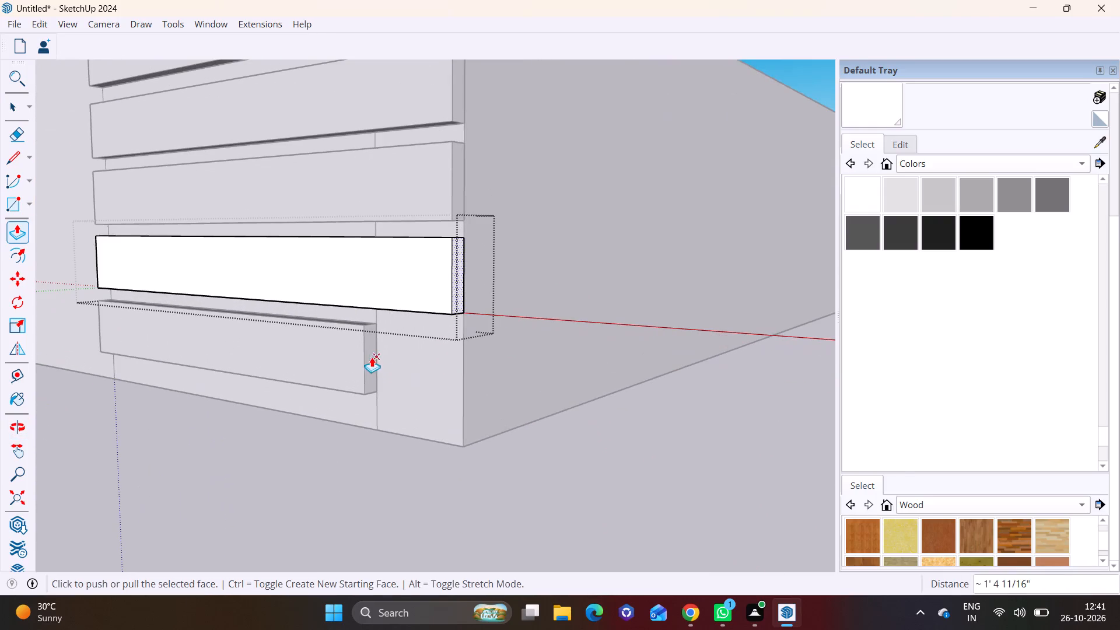
{"action": "left_click", "coordinate": [9, 117]}
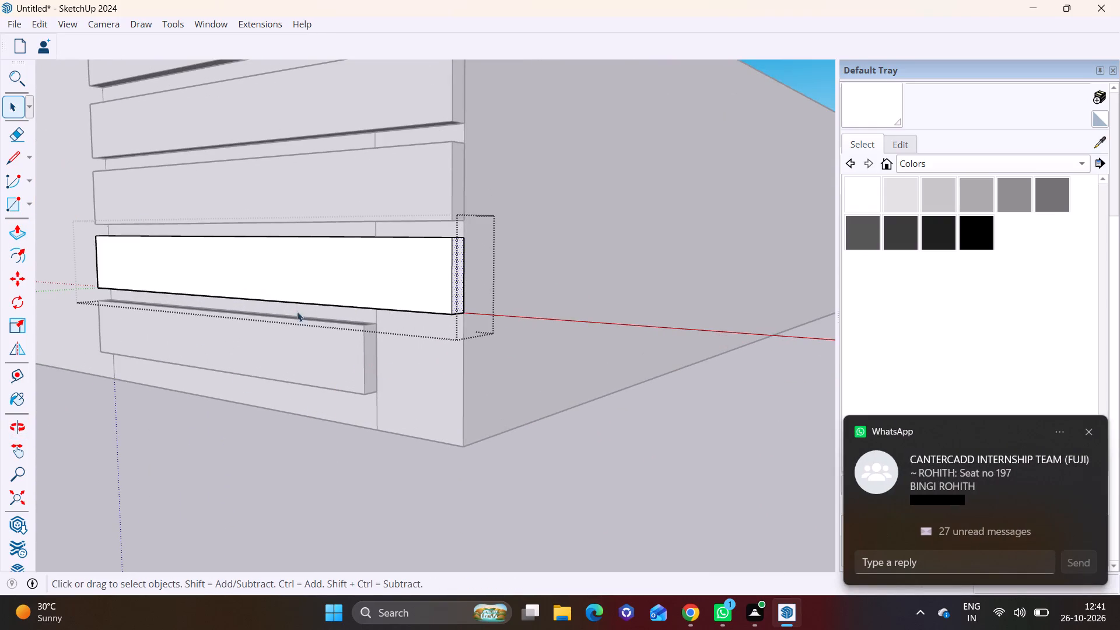
{"action": "left_click", "coordinate": [370, 361]}
{"action": "double_click", "coordinate": [370, 361]}
{"action": "left_click", "coordinate": [370, 361]}
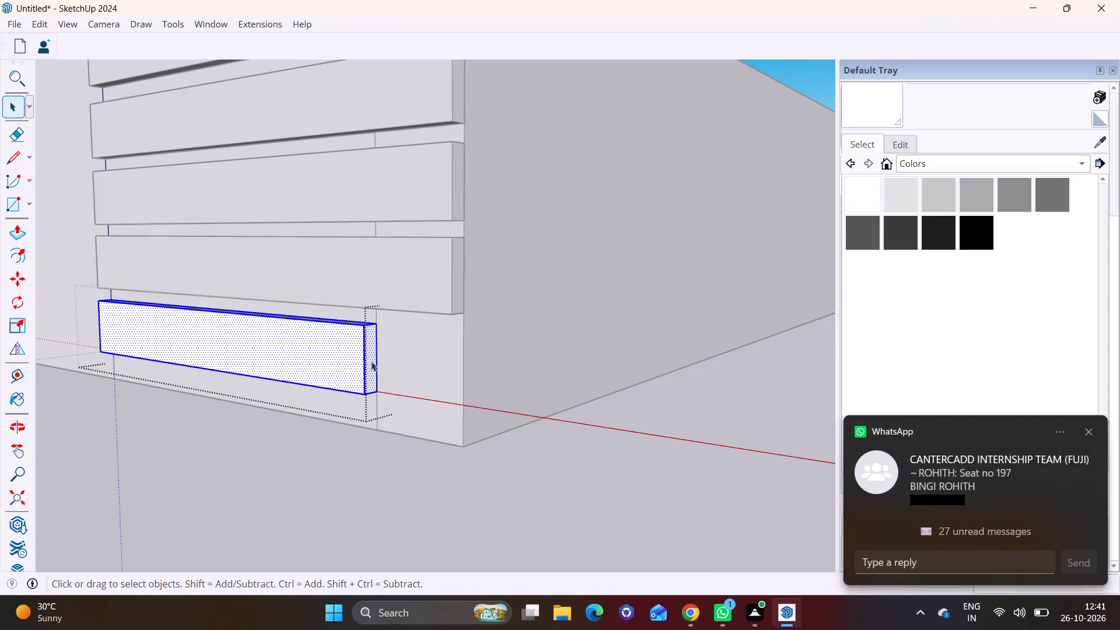
{"action": "left_click", "coordinate": [372, 358]}
{"action": "left_click", "coordinate": [12, 228]}
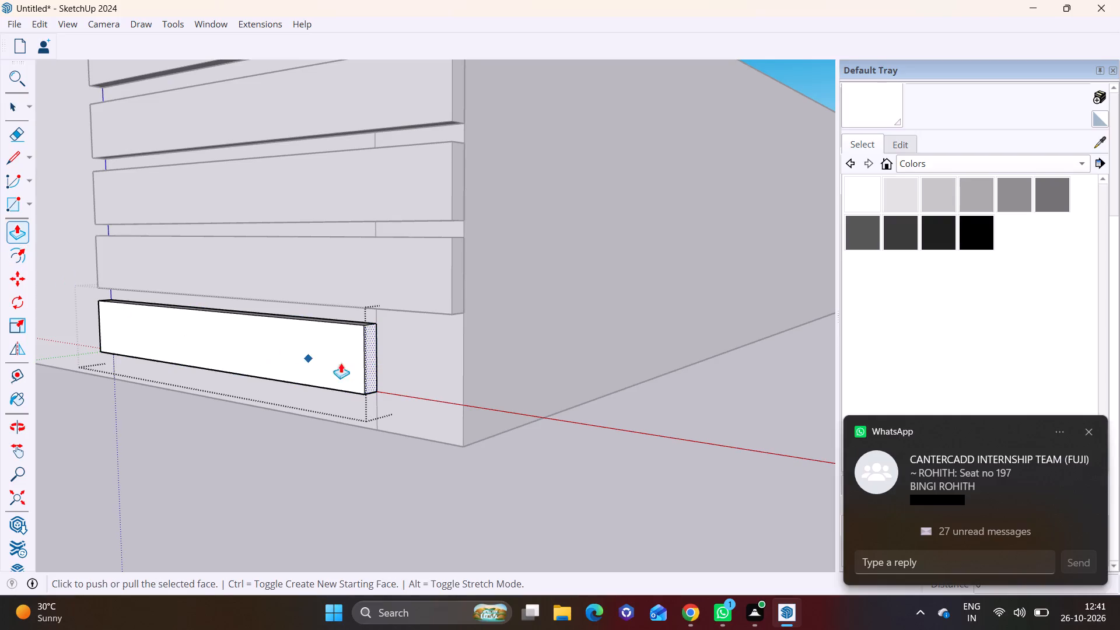
{"action": "left_click", "coordinate": [366, 366]}
{"action": "left_click", "coordinate": [466, 430]}
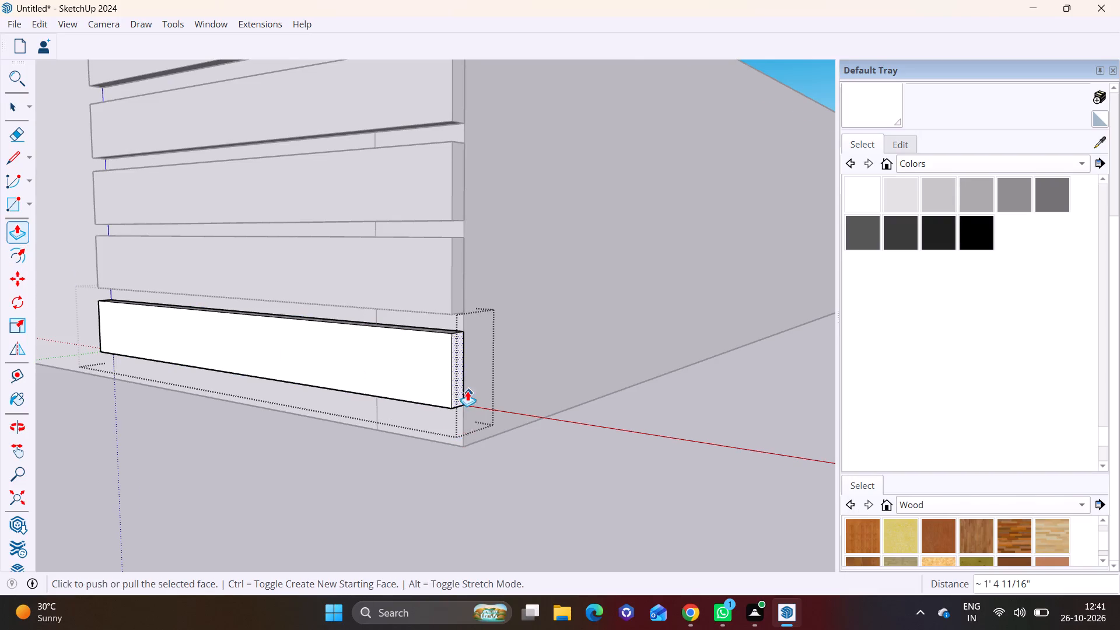
Pull the bottom slat's end face a little further so it projects past the compound wall's corner.
{"action": "scroll", "coordinate": [467, 391], "scroll_direction": "down", "scroll_amount": 10}
{"action": "left_click", "coordinate": [464, 374]}
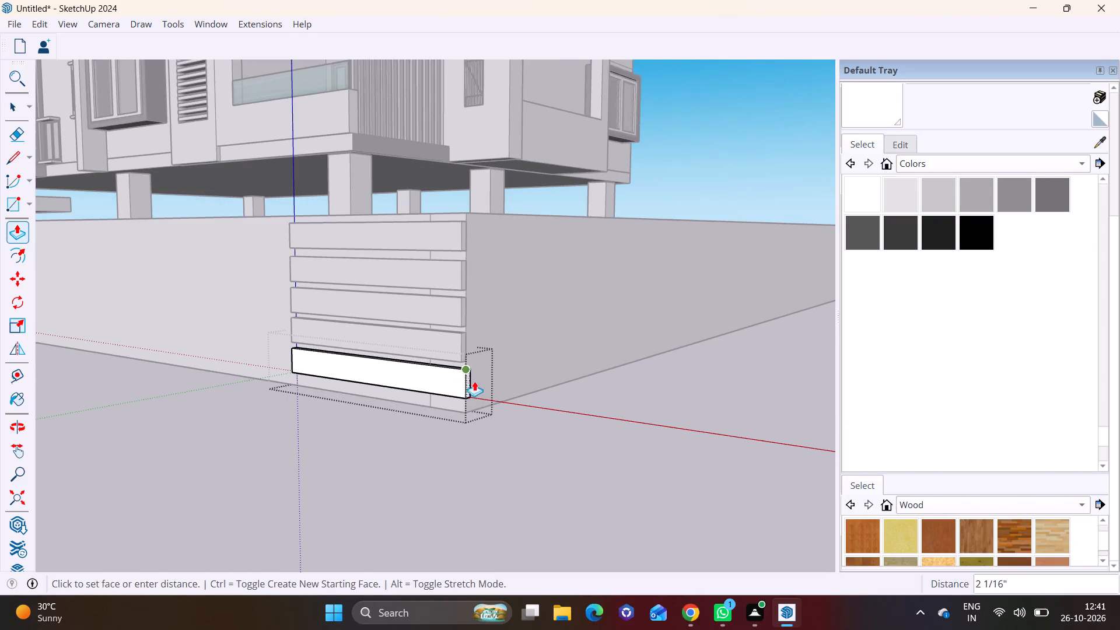
{"action": "left_click", "coordinate": [480, 383]}
{"action": "middle_click_drag", "start_coordinate": [508, 377], "coordinate": [268, 388]}
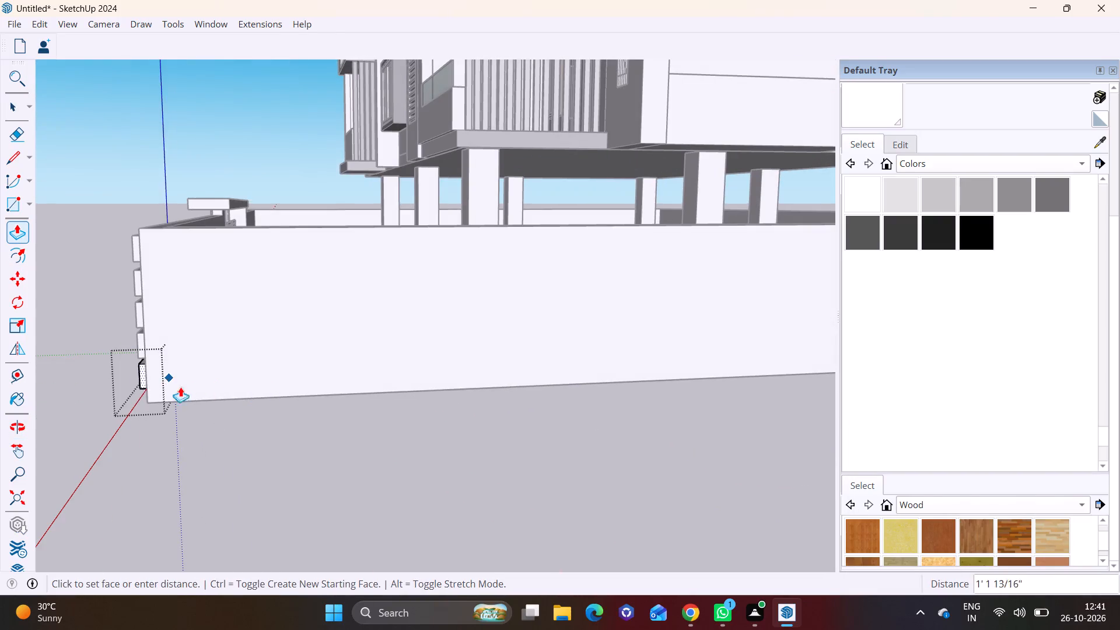
{"action": "left_click", "coordinate": [171, 392]}
{"action": "middle_click_drag", "start_coordinate": [334, 393], "coordinate": [202, 398]}
{"action": "middle_click_drag", "start_coordinate": [107, 326], "coordinate": [365, 332], "text": "shift"}
{"action": "scroll", "coordinate": [280, 382], "scroll_direction": "up", "scroll_amount": 1}
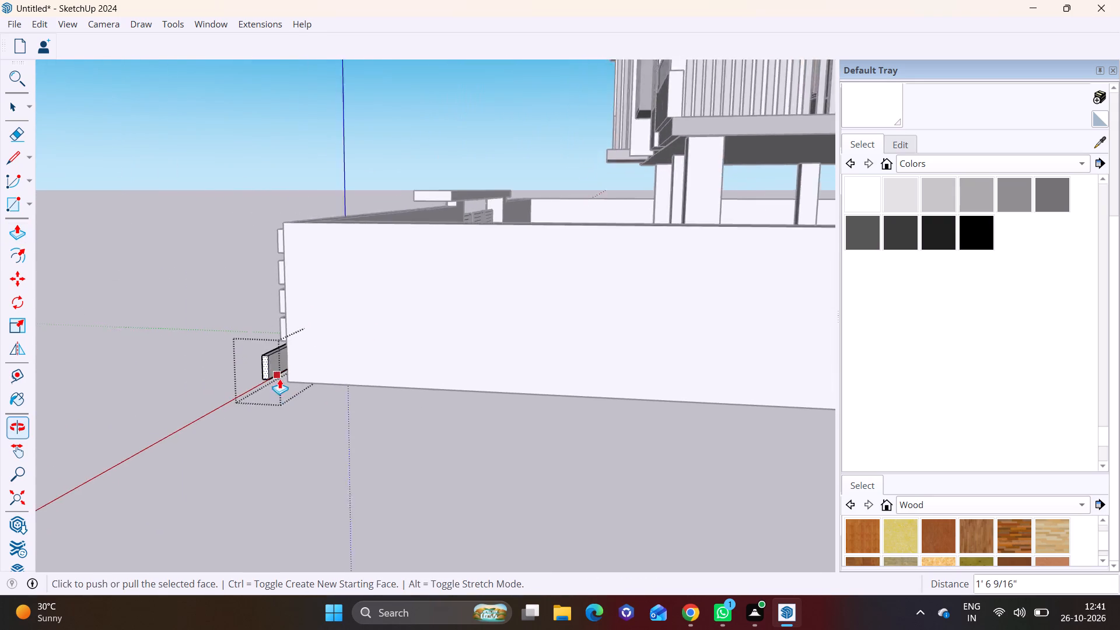
{"action": "scroll", "coordinate": [279, 379], "scroll_direction": "up", "scroll_amount": 12}
{"action": "middle_click_drag", "start_coordinate": [327, 373], "coordinate": [399, 372]}
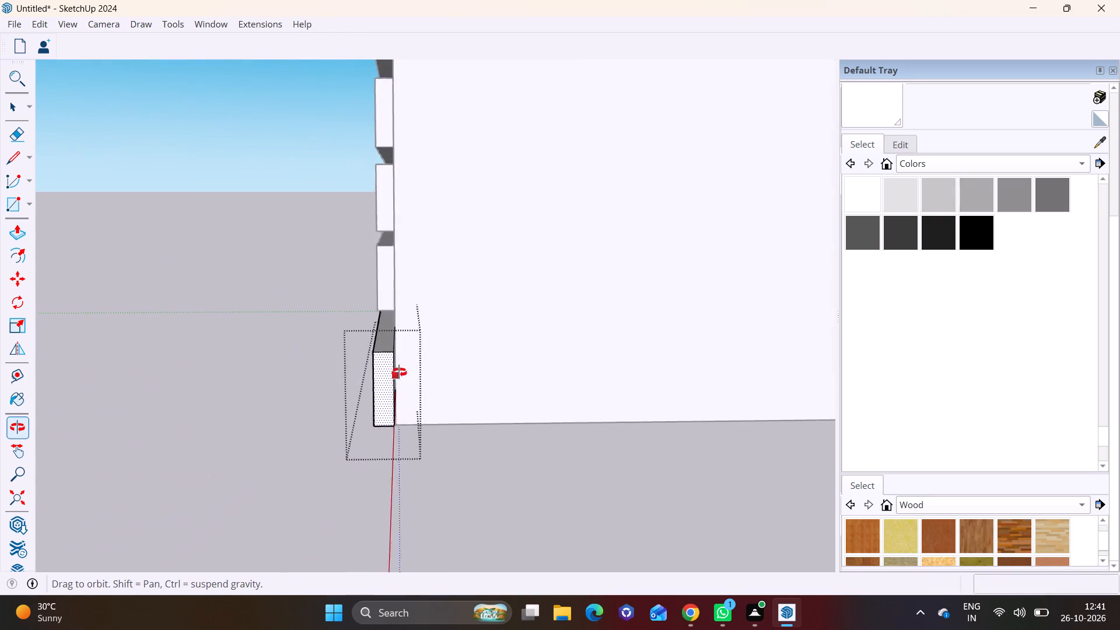
{"action": "middle_click_drag", "start_coordinate": [399, 372], "coordinate": [297, 364]}
{"action": "left_click", "coordinate": [229, 363]}
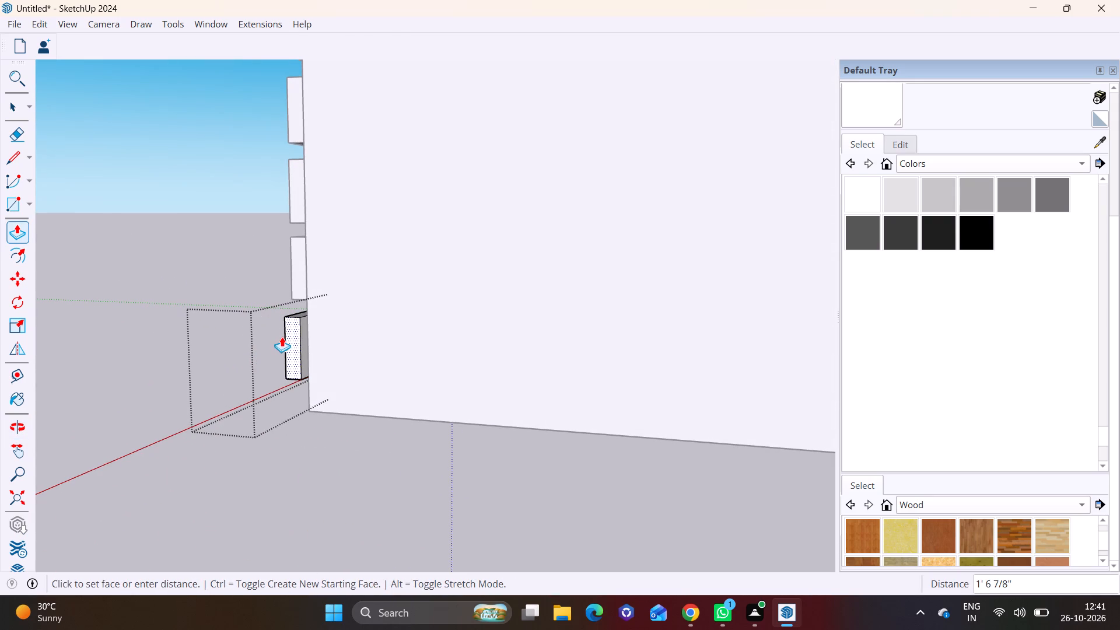
{"action": "left_click", "coordinate": [280, 339]}
Open the fourth slat's group and pull its end face 3 7/8" past the wall corner, level with the bottom slat's end.
{"action": "scroll", "coordinate": [303, 325], "scroll_direction": "down", "scroll_amount": 3}
{"action": "middle_click_drag", "start_coordinate": [393, 338], "coordinate": [355, 443], "text": "shift"}
{"action": "key", "text": "space"}
{"action": "left_click", "coordinate": [156, 362]}
{"action": "double_click", "coordinate": [267, 381]}
{"action": "left_click", "coordinate": [271, 379]}
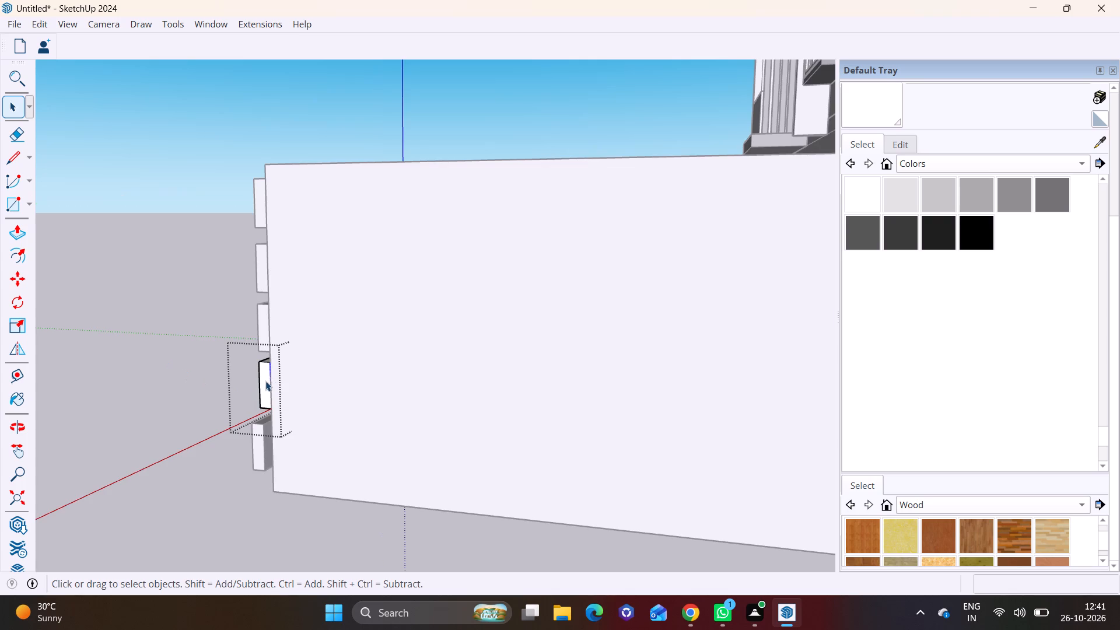
{"action": "left_click", "coordinate": [265, 381]}
{"action": "left_click", "coordinate": [8, 234]}
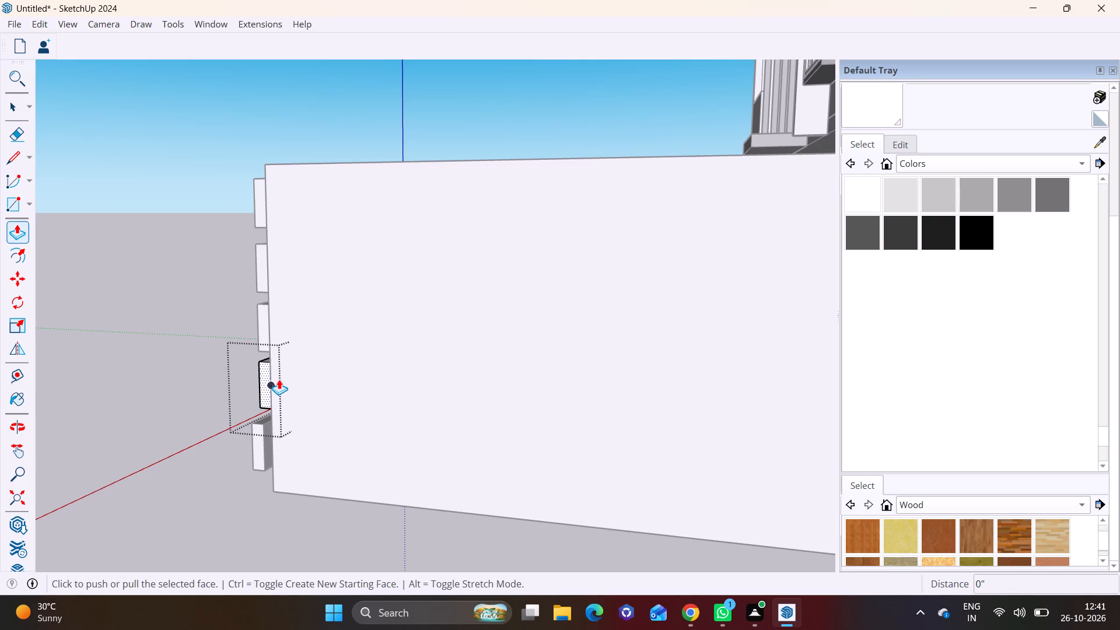
{"action": "left_click", "coordinate": [265, 379]}
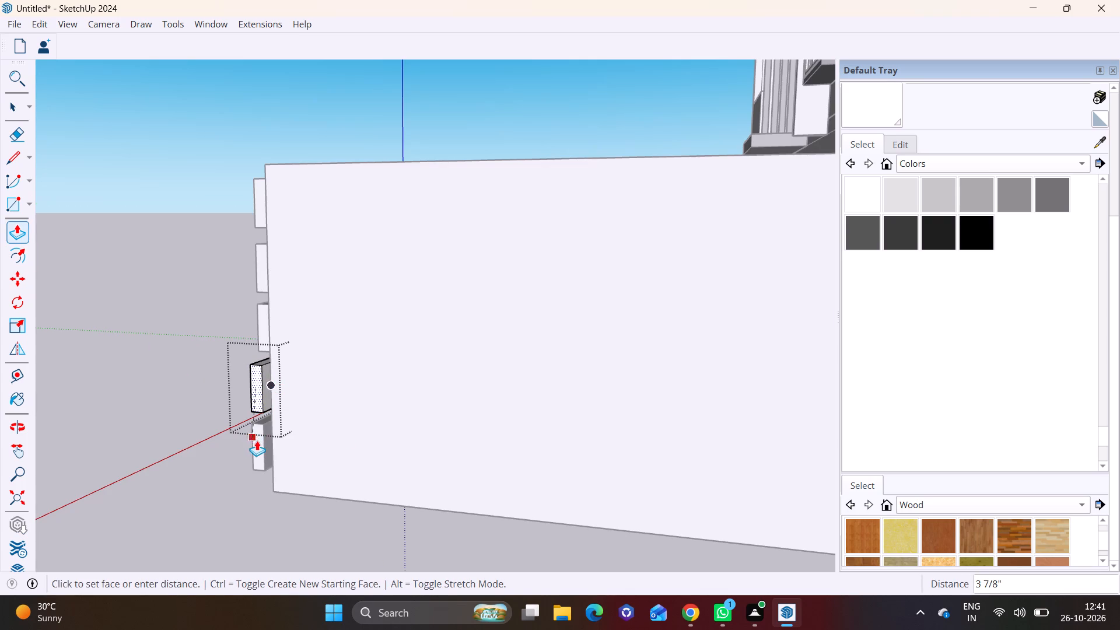
{"action": "left_click", "coordinate": [257, 440]}
{"action": "key", "text": "space"}
Open the third slat's group and pull its end face past the wall corner, level with the fourth slat's end.
{"action": "left_click", "coordinate": [15, 105]}
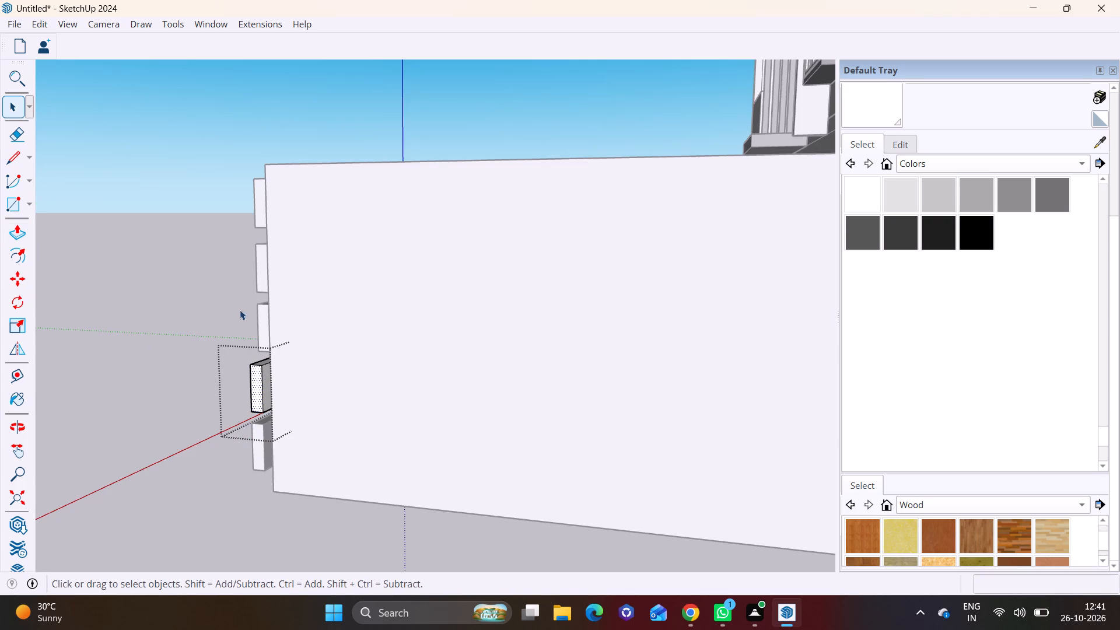
{"action": "left_click", "coordinate": [267, 322]}
{"action": "triple_click", "coordinate": [265, 322]}
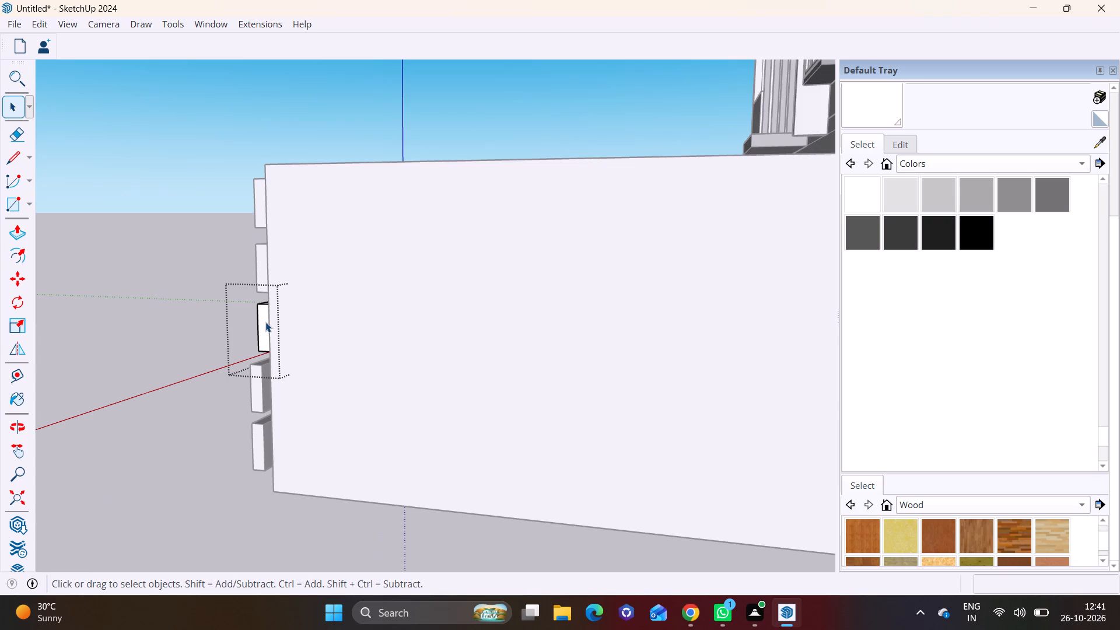
{"action": "left_click", "coordinate": [265, 322]}
{"action": "left_click", "coordinate": [265, 328]}
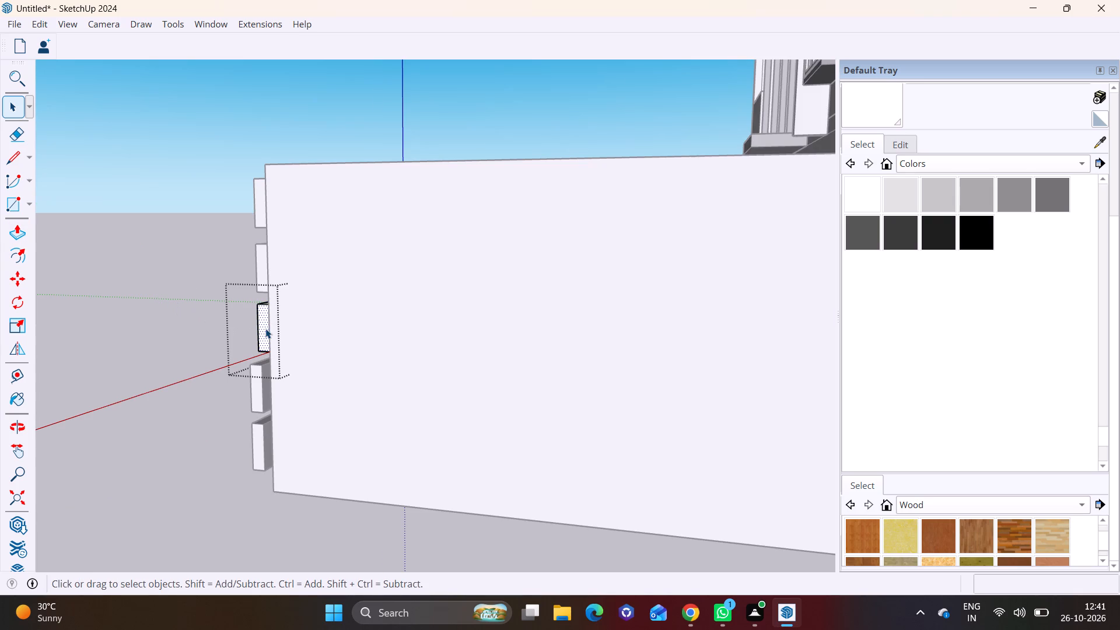
{"action": "left_click", "coordinate": [265, 328]}
{"action": "left_click", "coordinate": [13, 228]}
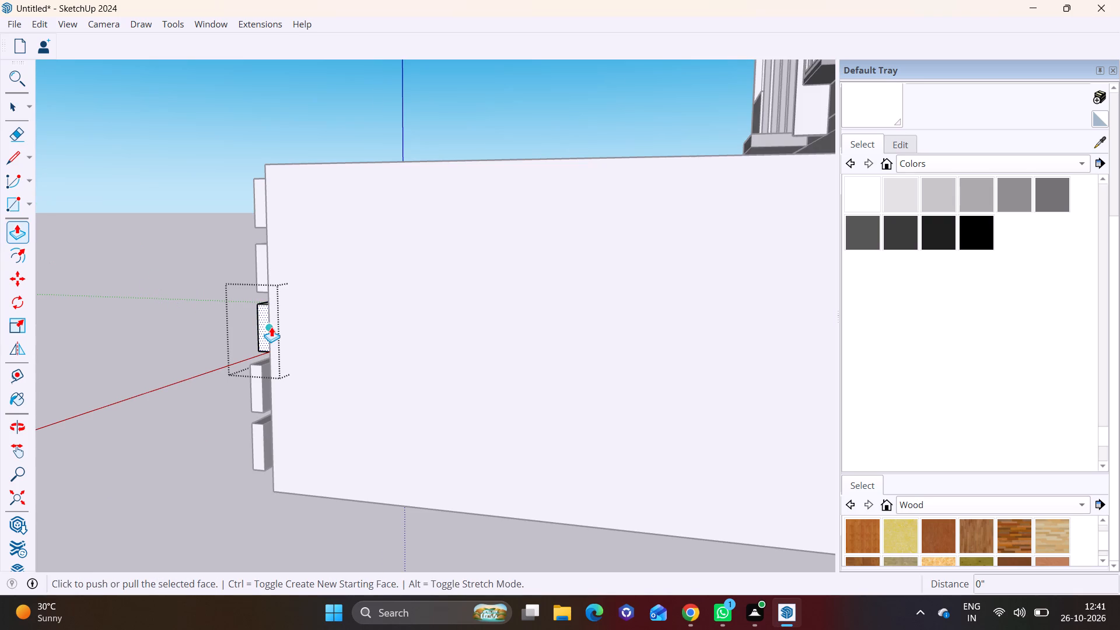
{"action": "left_click", "coordinate": [268, 327]}
{"action": "left_click", "coordinate": [261, 376]}
{"action": "key", "text": "space"}
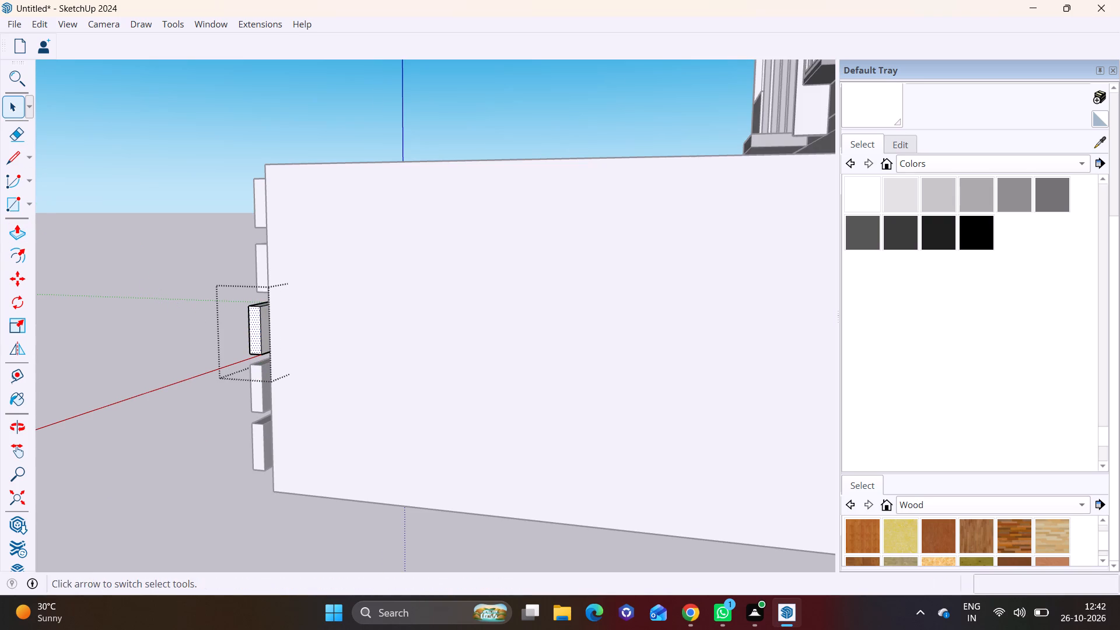
Open the second slat's group and pull its end face 3 7/8" past the wall corner, level with the third slat's end.
{"action": "left_click", "coordinate": [3, 106]}
{"action": "double_click", "coordinate": [265, 258]}
{"action": "double_click", "coordinate": [264, 263]}
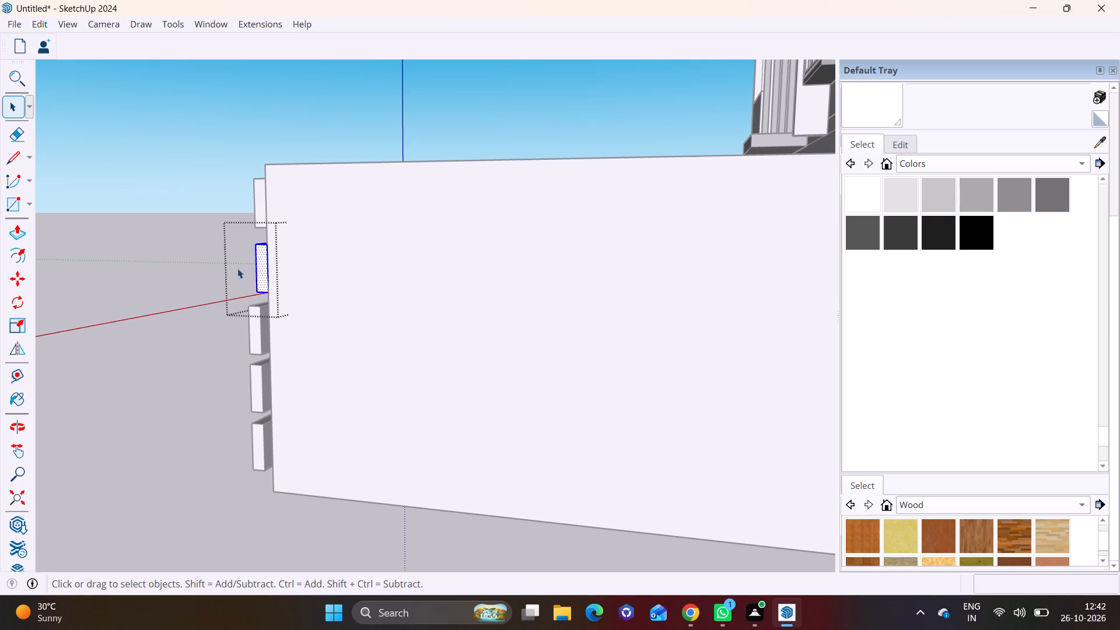
{"action": "left_click", "coordinate": [264, 269]}
{"action": "left_click", "coordinate": [20, 232]}
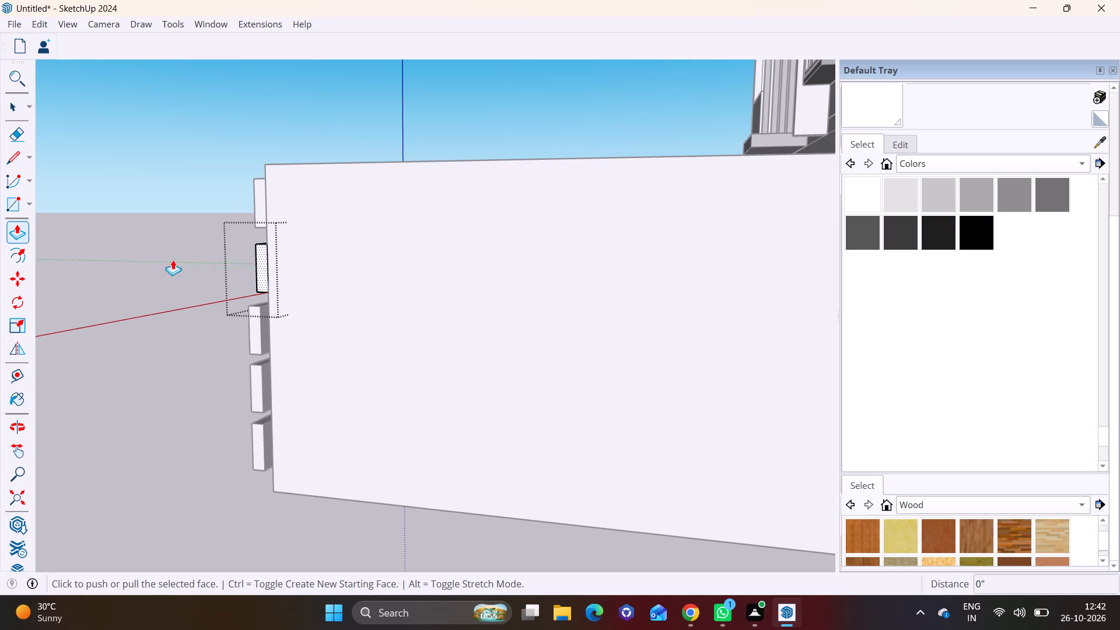
{"action": "left_click", "coordinate": [261, 273]}
{"action": "left_click", "coordinate": [262, 317]}
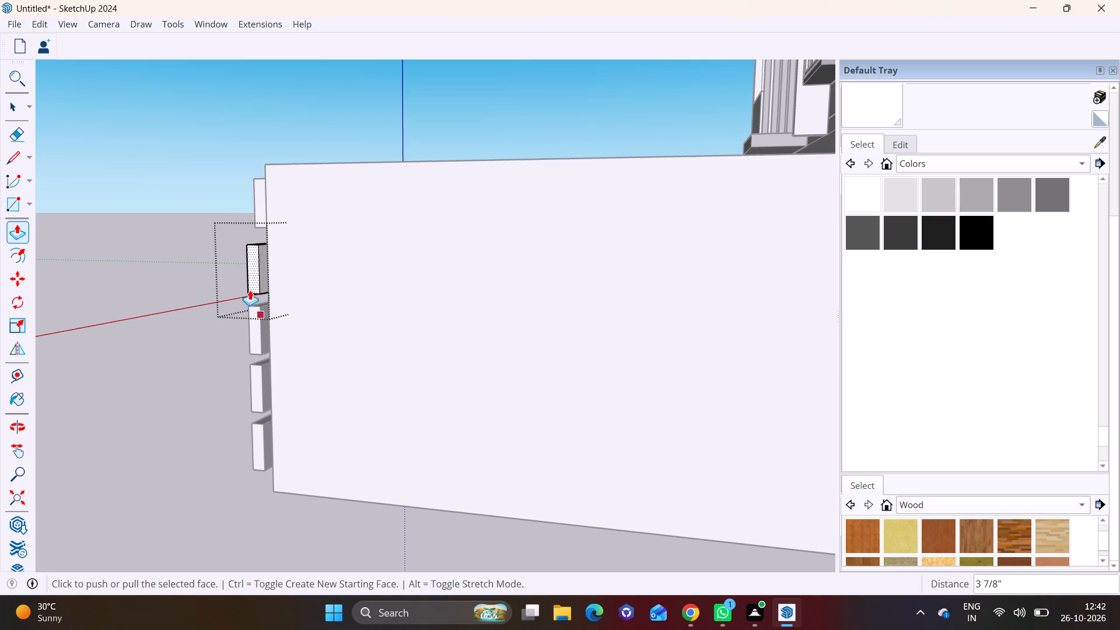
{"action": "key", "text": "space"}
Open the top slat's group and pull its end face 3 7/8" past the wall corner, level with the second slat's end.
{"action": "left_click", "coordinate": [4, 107]}
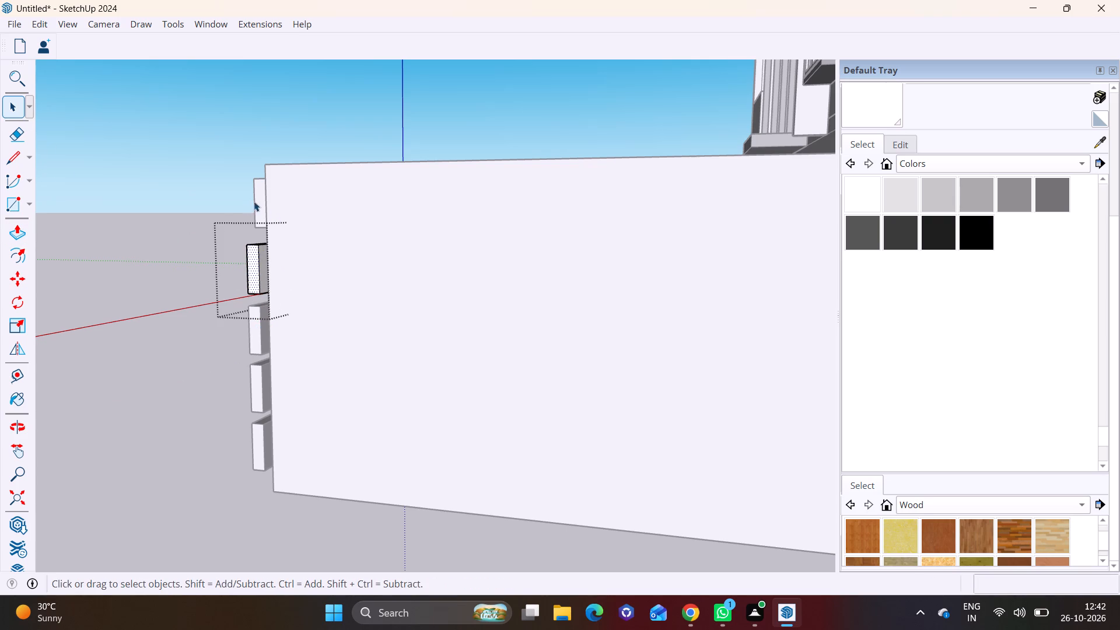
{"action": "left_click", "coordinate": [257, 200]}
{"action": "triple_click", "coordinate": [262, 198]}
{"action": "left_click", "coordinate": [262, 198]}
{"action": "left_click", "coordinate": [262, 197]}
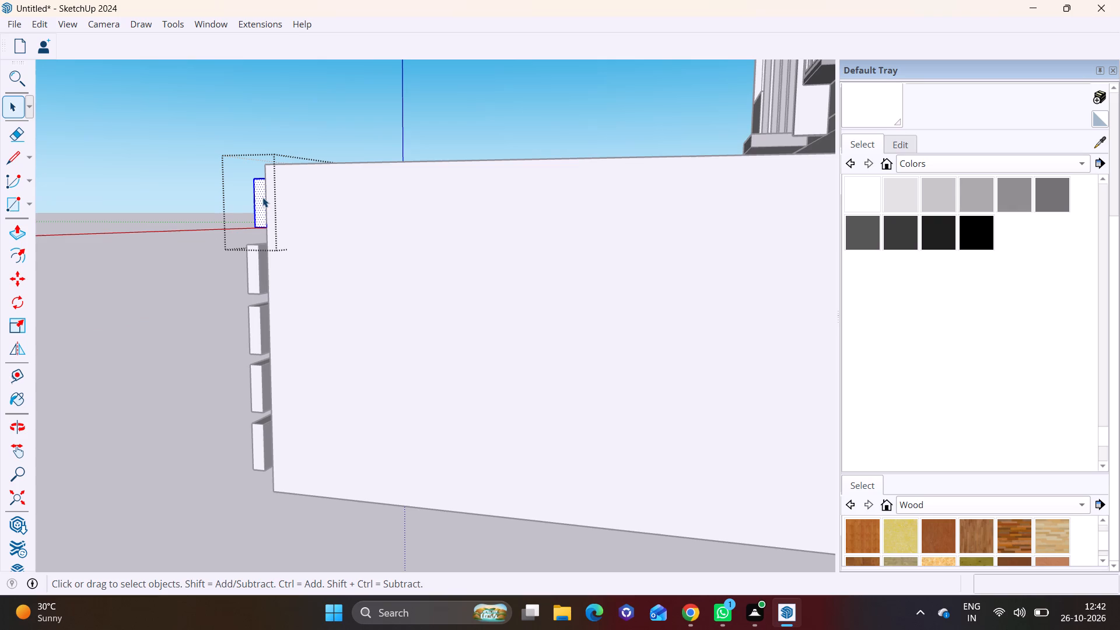
{"action": "left_click", "coordinate": [23, 233]}
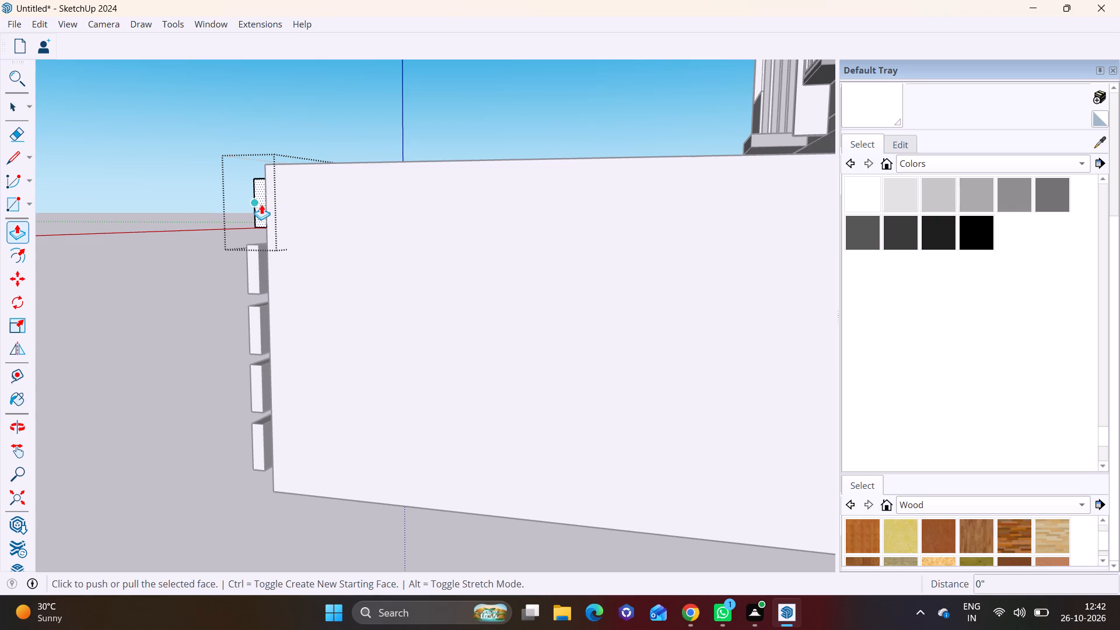
{"action": "left_click", "coordinate": [262, 204]}
{"action": "left_click", "coordinate": [253, 260]}
{"action": "middle_click_drag", "start_coordinate": [309, 243], "coordinate": [226, 237]}
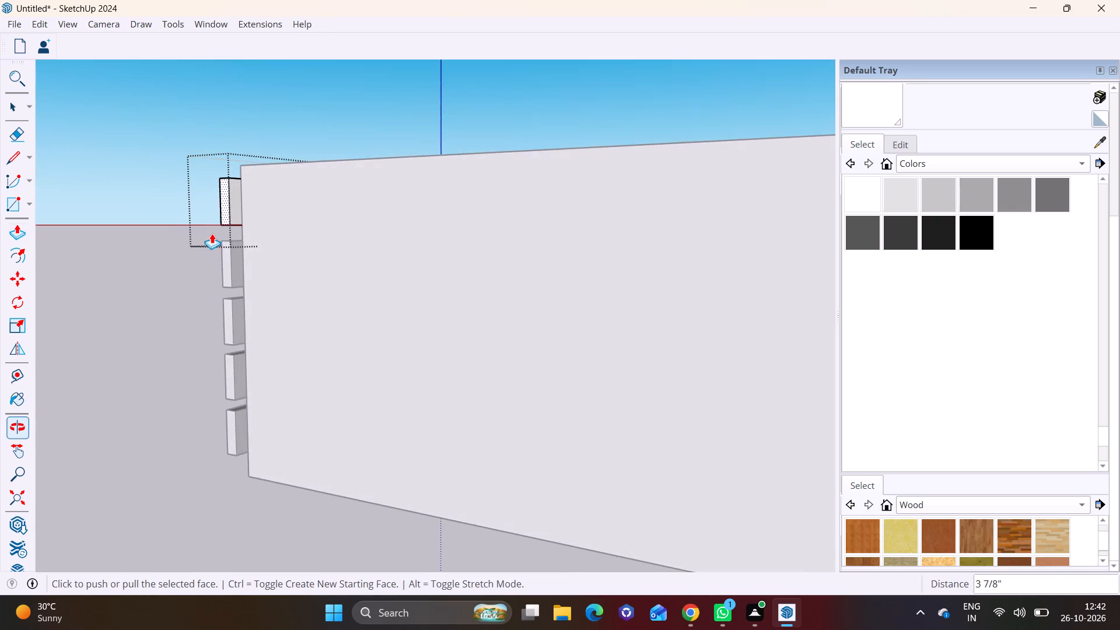
{"action": "scroll", "coordinate": [226, 248], "scroll_direction": "down", "scroll_amount": 2}
{"action": "key", "text": "space"}
{"action": "left_click", "coordinate": [121, 175]}
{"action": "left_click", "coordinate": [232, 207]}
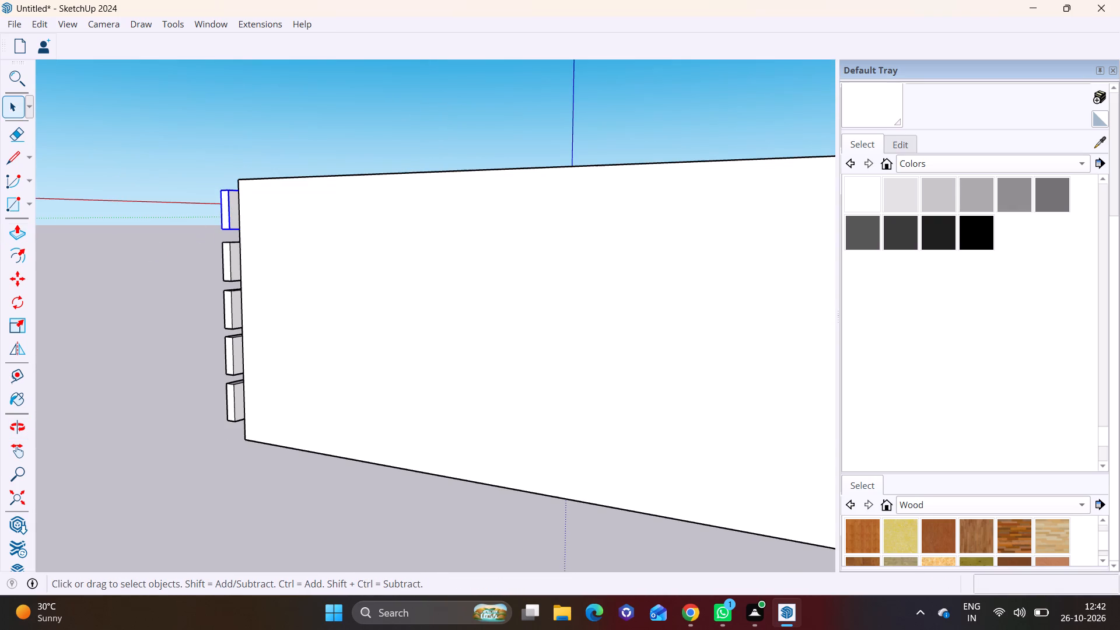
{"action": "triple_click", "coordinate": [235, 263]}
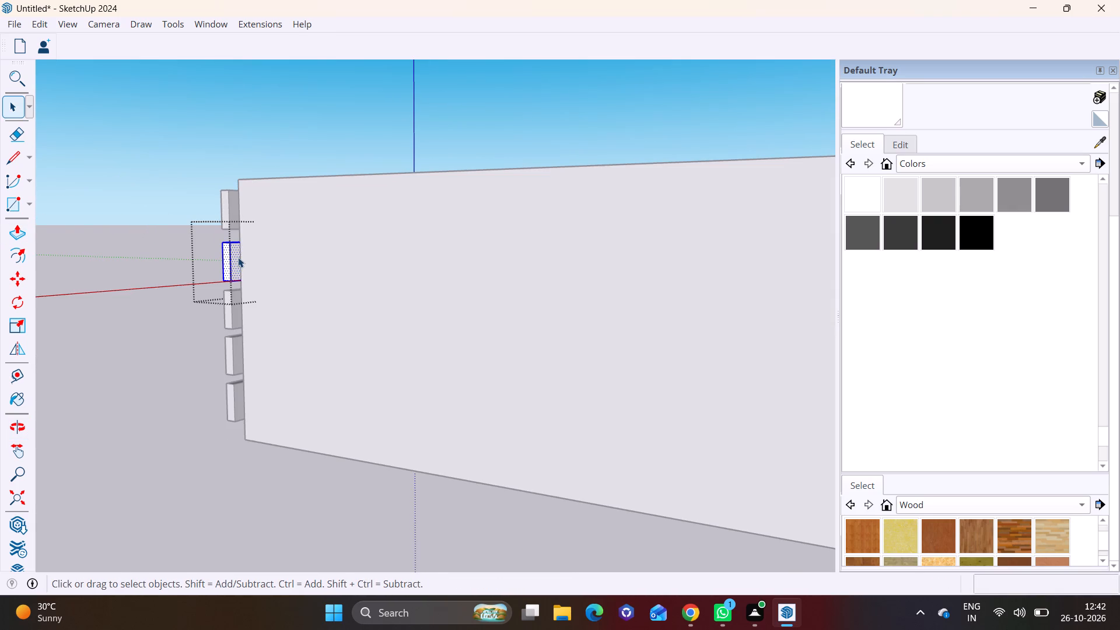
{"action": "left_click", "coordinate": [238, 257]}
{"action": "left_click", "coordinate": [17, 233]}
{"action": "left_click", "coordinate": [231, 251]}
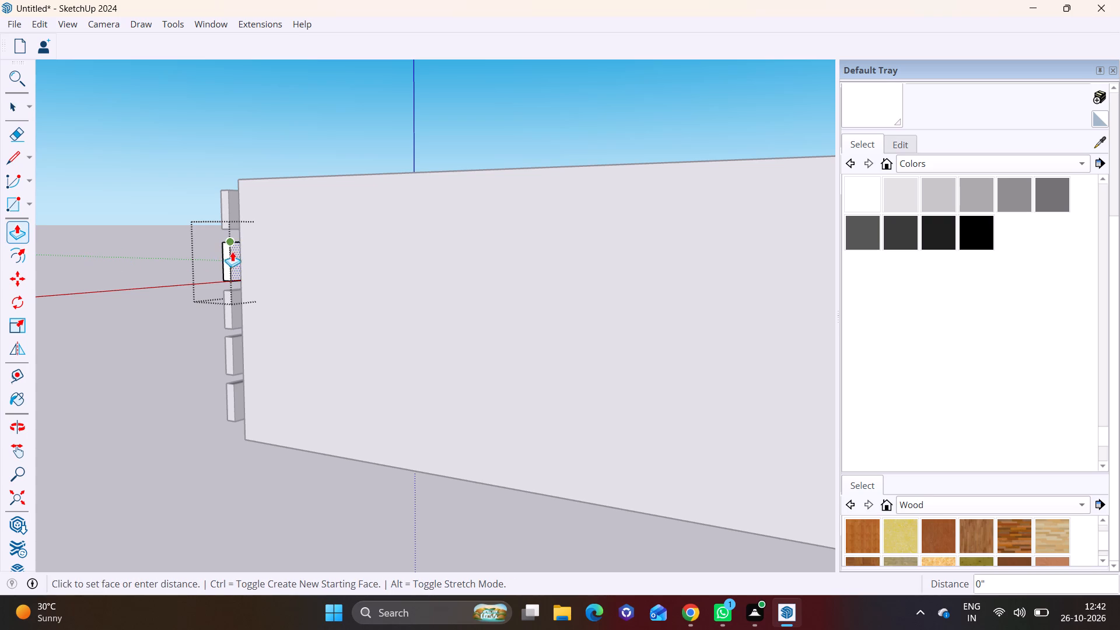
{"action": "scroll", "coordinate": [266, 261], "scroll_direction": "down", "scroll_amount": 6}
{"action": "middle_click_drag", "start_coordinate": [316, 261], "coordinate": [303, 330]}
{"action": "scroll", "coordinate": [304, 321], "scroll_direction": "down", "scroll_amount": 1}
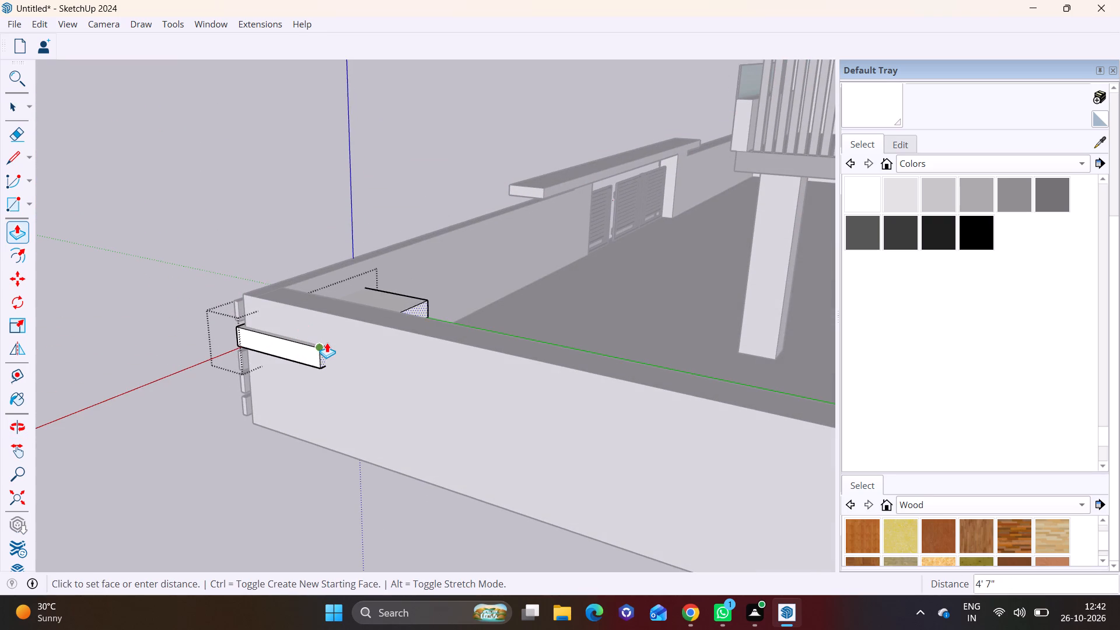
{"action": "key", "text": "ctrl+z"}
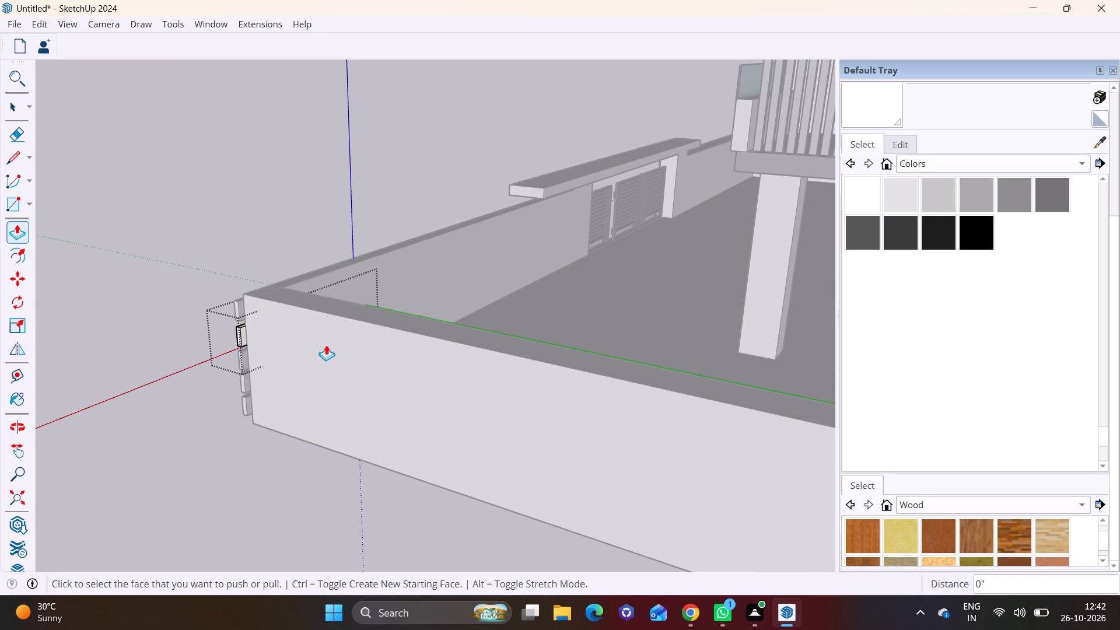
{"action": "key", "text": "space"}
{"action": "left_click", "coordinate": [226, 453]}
Examine the compound wall's front and the slat ends projecting past its corner.
{"action": "middle_click_drag", "start_coordinate": [201, 406], "coordinate": [748, 348]}
{"action": "scroll", "coordinate": [650, 304], "scroll_direction": "down", "scroll_amount": 5}
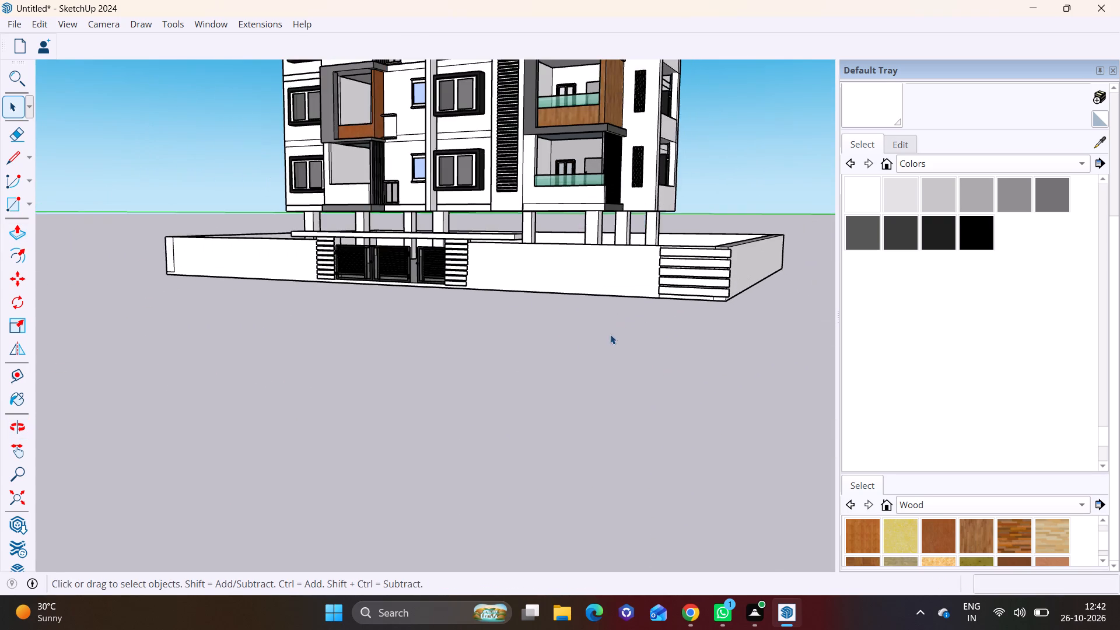
{"action": "middle_click_drag", "start_coordinate": [577, 341], "coordinate": [559, 338]}
{"action": "middle_click_drag", "start_coordinate": [551, 353], "coordinate": [458, 437], "text": "shift"}
{"action": "middle_click_drag", "start_coordinate": [531, 388], "coordinate": [460, 384]}
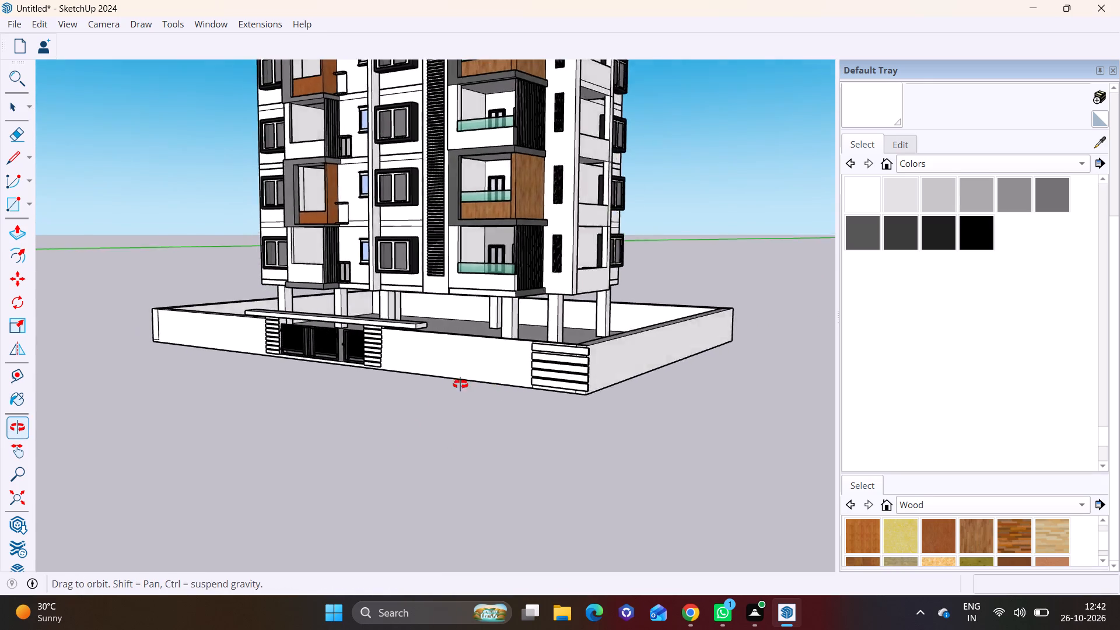
{"action": "middle_click_drag", "start_coordinate": [460, 384], "coordinate": [205, 428]}
{"action": "scroll", "coordinate": [262, 416], "scroll_direction": "up", "scroll_amount": 12}
{"action": "middle_click_drag", "start_coordinate": [310, 394], "coordinate": [258, 393]}
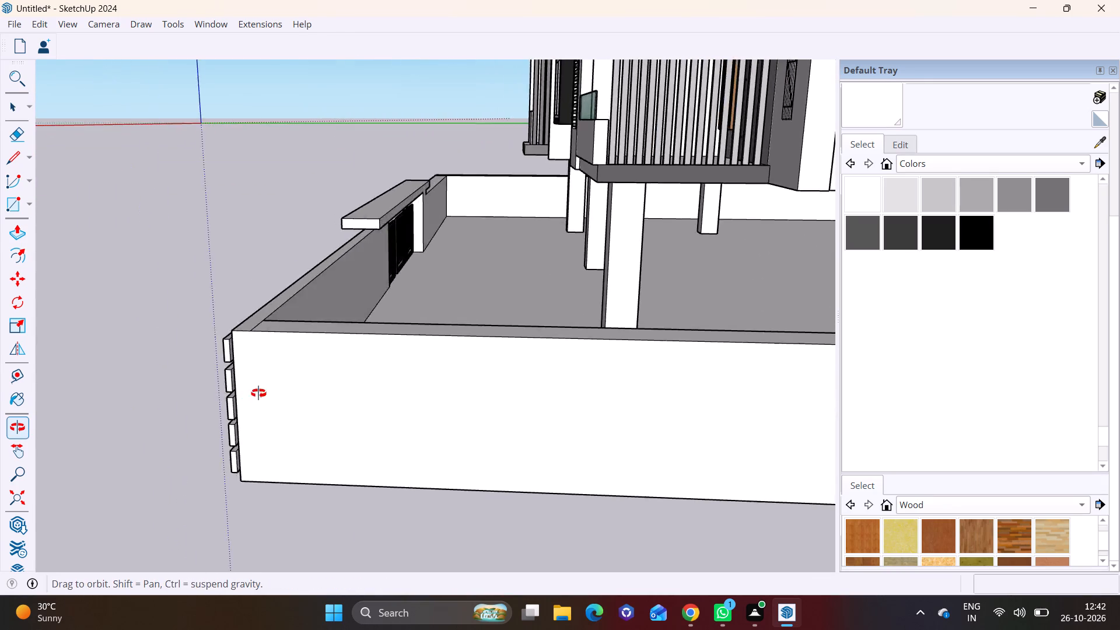
{"action": "middle_click_drag", "start_coordinate": [258, 393], "coordinate": [172, 373]}
{"action": "scroll", "coordinate": [180, 370], "scroll_direction": "up", "scroll_amount": 1}
{"action": "middle_click_drag", "start_coordinate": [185, 367], "coordinate": [372, 325], "text": "shift"}
{"action": "scroll", "coordinate": [317, 322], "scroll_direction": "up", "scroll_amount": 10}
{"action": "middle_click_drag", "start_coordinate": [368, 310], "coordinate": [273, 341]}
{"action": "scroll", "coordinate": [299, 269], "scroll_direction": "down", "scroll_amount": 1}
{"action": "middle_click_drag", "start_coordinate": [303, 285], "coordinate": [309, 299], "text": "shift"}
{"action": "middle_click_drag", "start_coordinate": [323, 306], "coordinate": [309, 282], "text": "shift"}
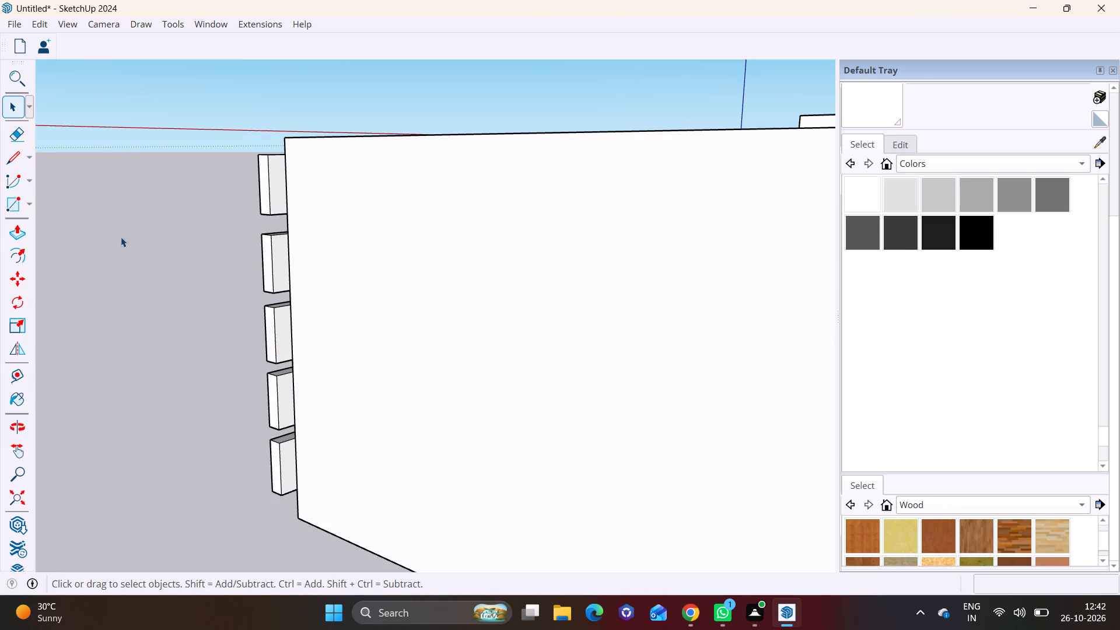
Draw rectangles on the wall-side faces of the top three slat ends projecting past the compound wall corner.
{"action": "left_click", "coordinate": [28, 202]}
{"action": "left_click_drag", "start_coordinate": [28, 225], "coordinate": [13, 220]}
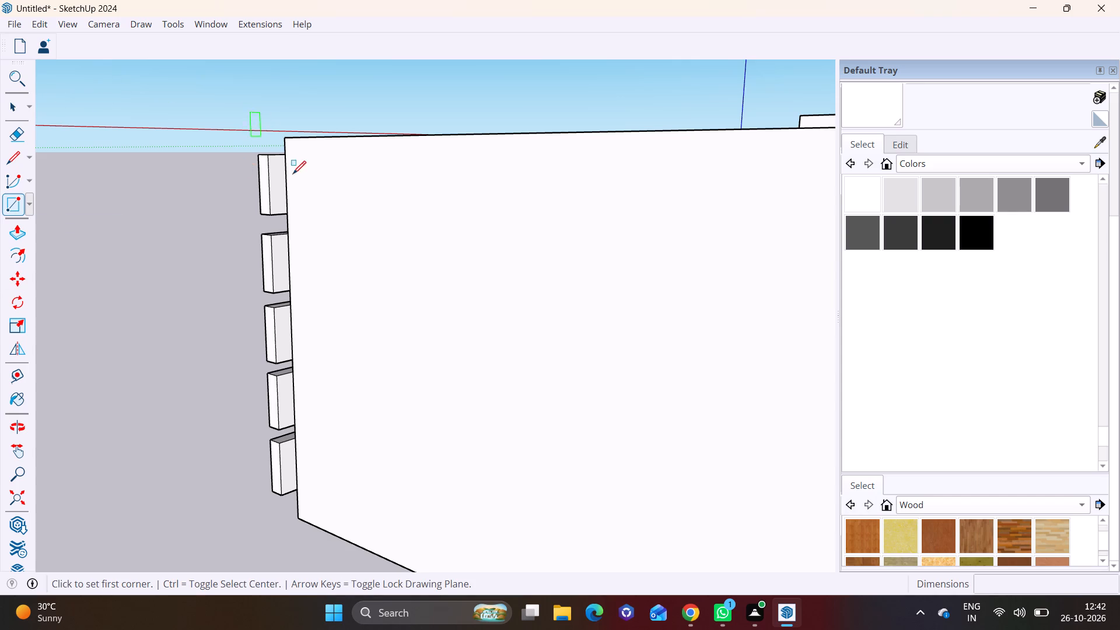
{"action": "scroll", "coordinate": [295, 176], "scroll_direction": "up", "scroll_amount": 3}
{"action": "left_click", "coordinate": [259, 155]}
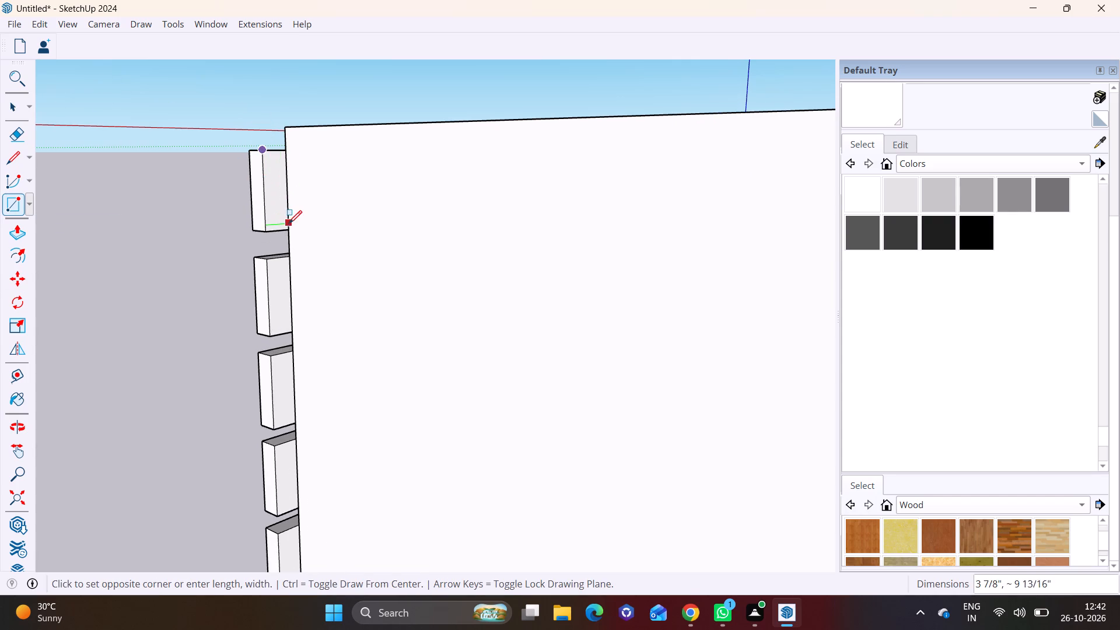
{"action": "left_click", "coordinate": [289, 229]}
{"action": "left_click", "coordinate": [267, 262]}
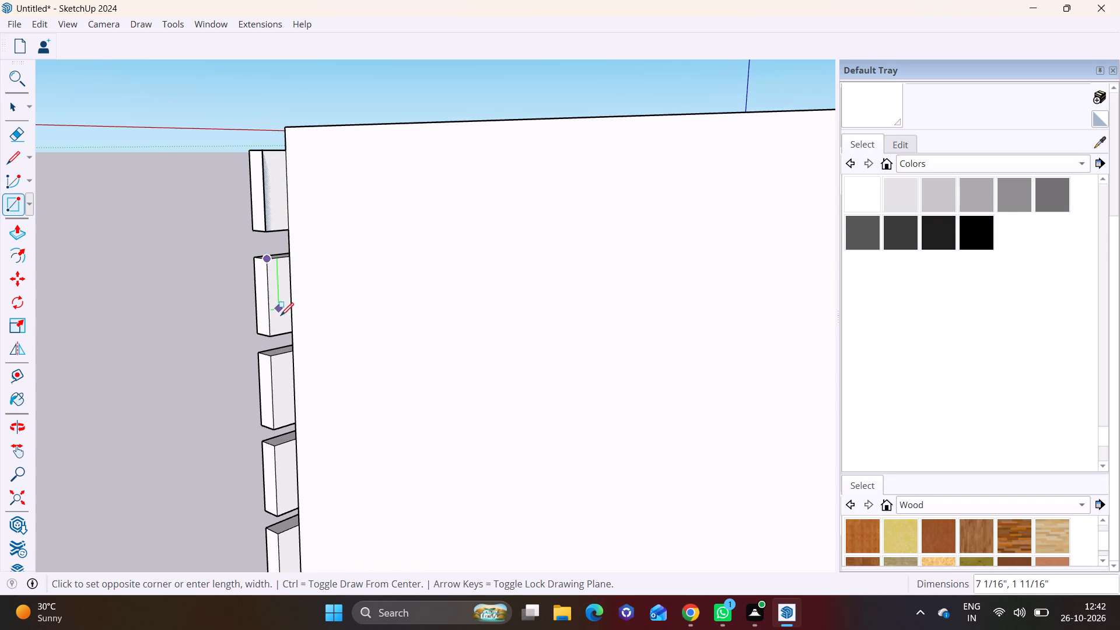
{"action": "left_click", "coordinate": [292, 335]}
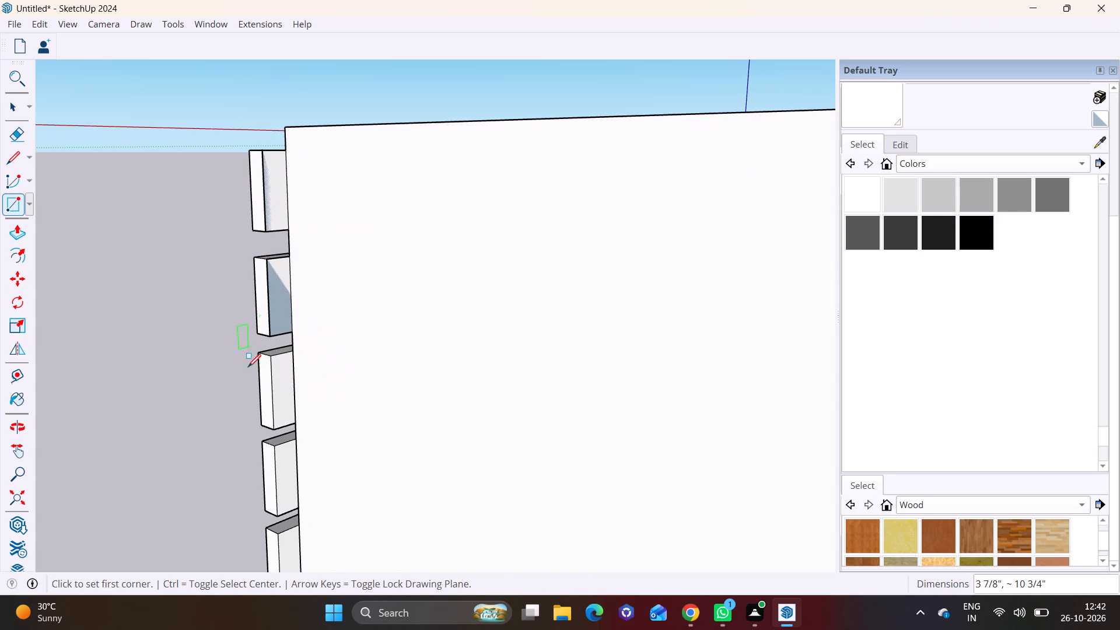
{"action": "left_click", "coordinate": [274, 358]}
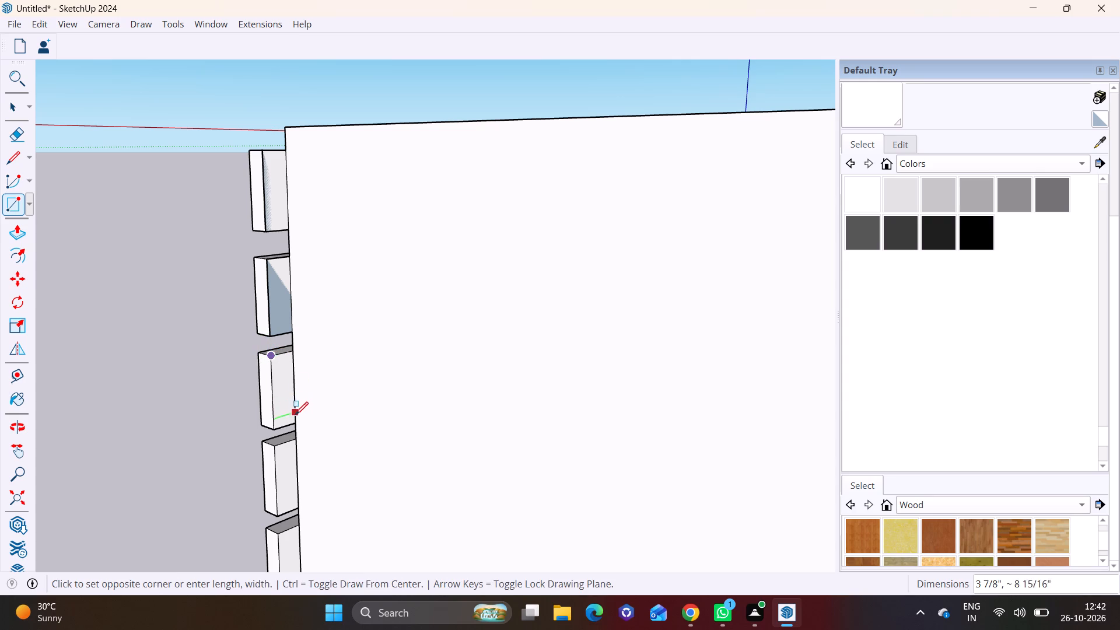
{"action": "left_click", "coordinate": [295, 423]}
Draw matching rectangles on the wall-side faces of the two lowest projecting slat ends.
{"action": "scroll", "coordinate": [303, 423], "scroll_direction": "down", "scroll_amount": 2}
{"action": "middle_click_drag", "start_coordinate": [350, 428], "coordinate": [349, 253]}
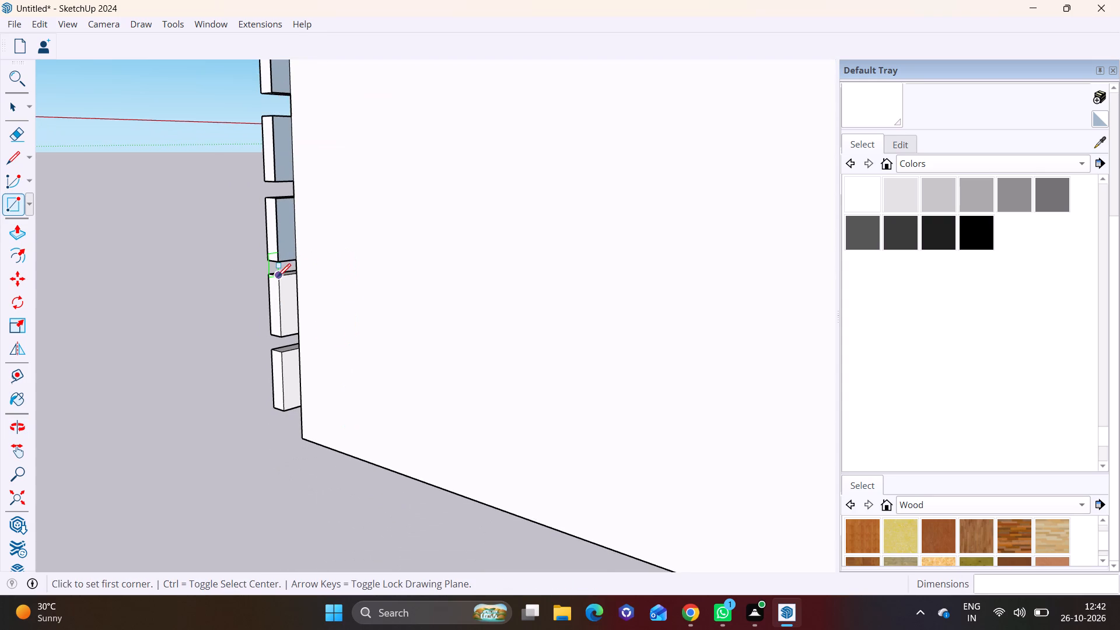
{"action": "left_click", "coordinate": [280, 276]}
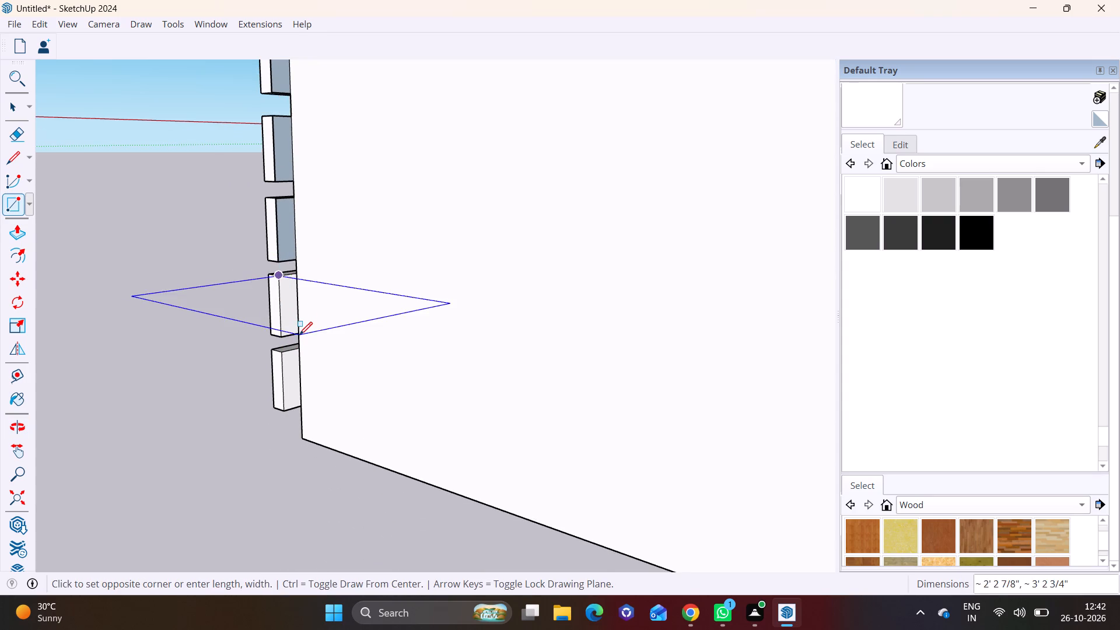
{"action": "left_click", "coordinate": [297, 336]}
{"action": "left_click", "coordinate": [286, 355]}
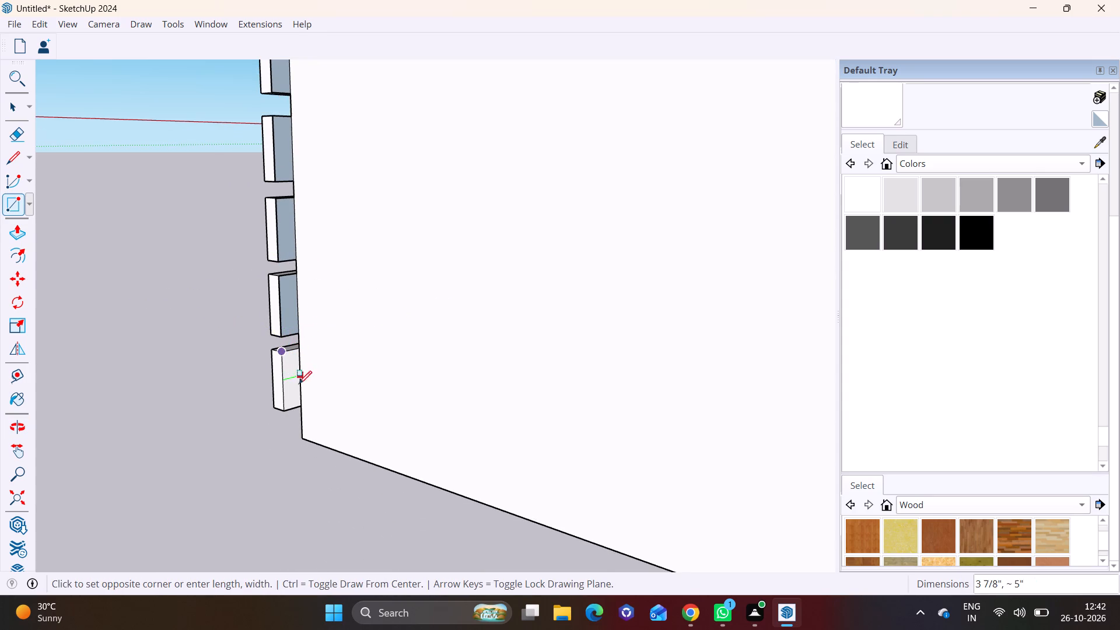
{"action": "left_click", "coordinate": [300, 405]}
Push/Pull the bottom slat's new rectangle 4' 2 13/16" along the adjoining side wall.
{"action": "key", "text": "space"}
{"action": "left_click", "coordinate": [297, 376]}
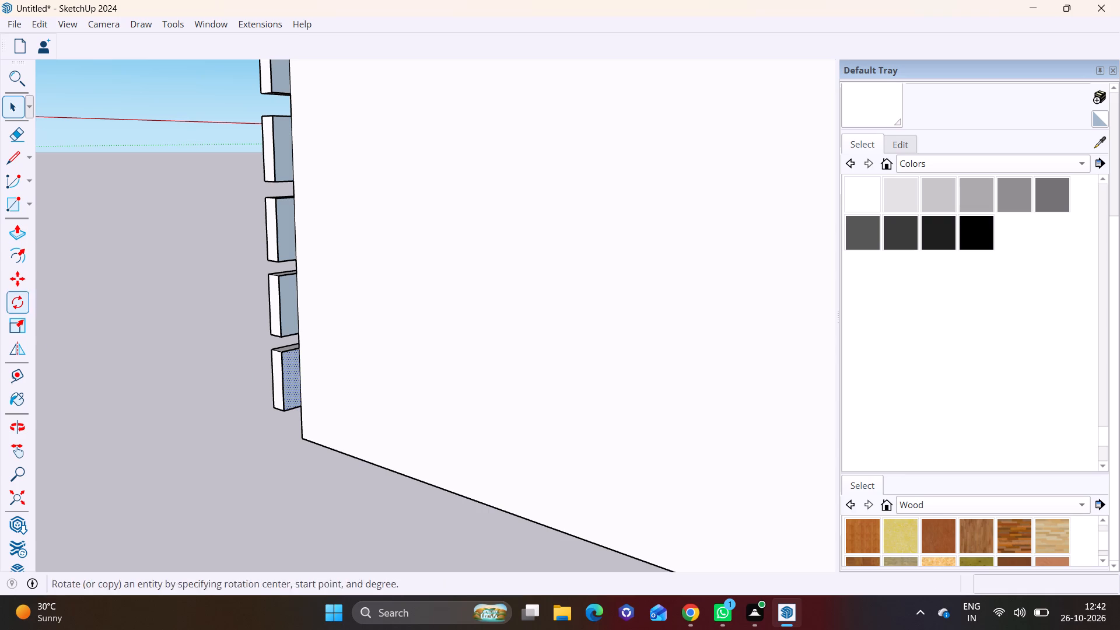
{"action": "left_click", "coordinate": [18, 225]}
{"action": "left_click", "coordinate": [288, 371]}
{"action": "scroll", "coordinate": [496, 376], "scroll_direction": "down", "scroll_amount": 2}
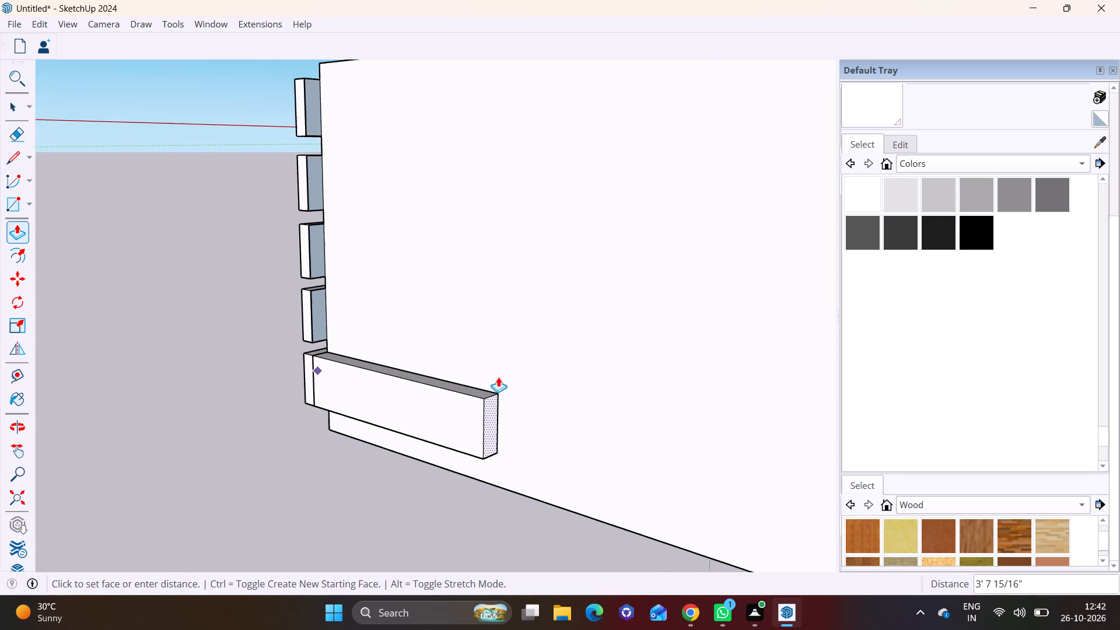
{"action": "scroll", "coordinate": [498, 377], "scroll_direction": "down", "scroll_amount": 5}
{"action": "left_click", "coordinate": [521, 380]}
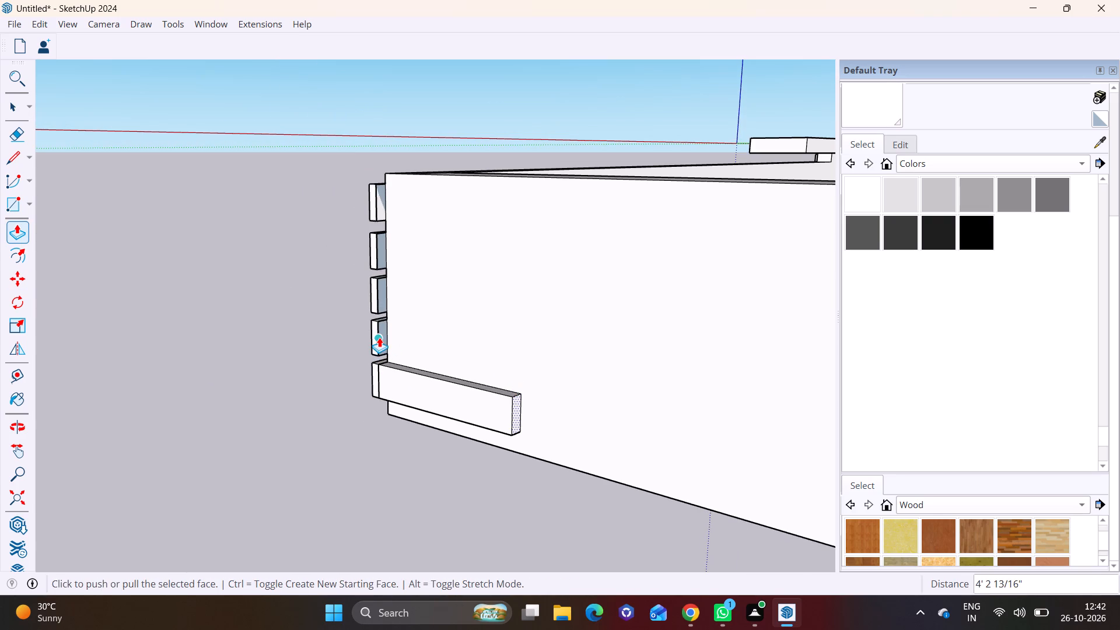
Pull the fourth slat's rectangle 4' 2 13/16" along the side wall, level with the bottom slat's end.
{"action": "key", "text": "space"}
{"action": "left_click", "coordinate": [382, 331]}
{"action": "left_click", "coordinate": [15, 237]}
{"action": "left_click", "coordinate": [384, 338]}
{"action": "left_click", "coordinate": [512, 428]}
Pull the third slat's rectangle along the side wall, level with the end of the fourth slat's return.
{"action": "scroll", "coordinate": [495, 331], "scroll_direction": "down", "scroll_amount": 2}
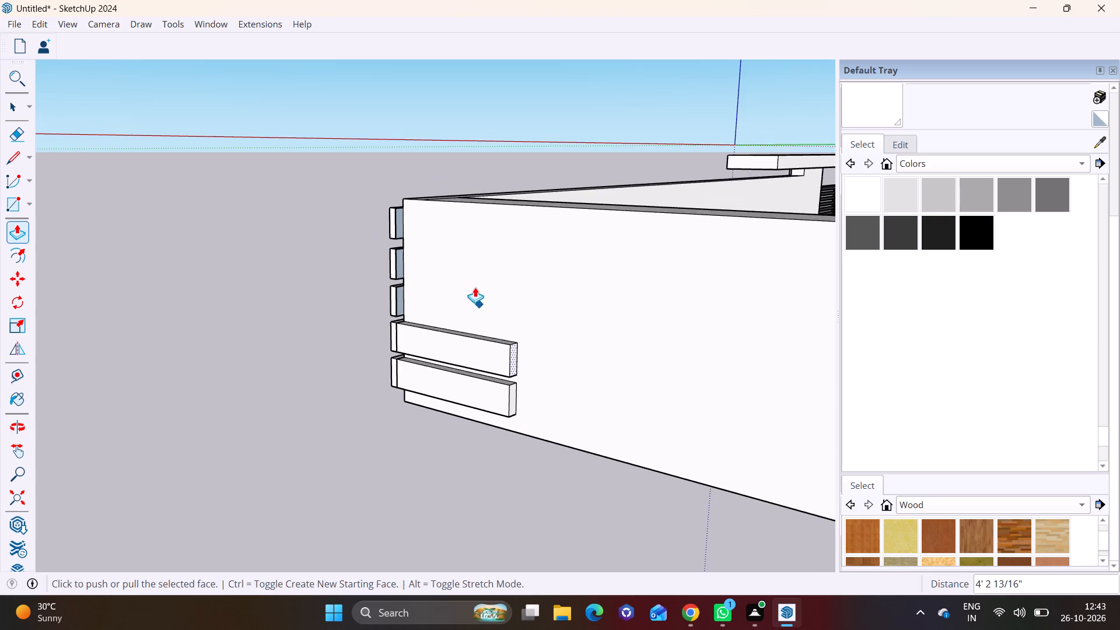
{"action": "middle_click_drag", "start_coordinate": [474, 287], "coordinate": [434, 403], "text": "shift"}
{"action": "scroll", "coordinate": [362, 410], "scroll_direction": "up", "scroll_amount": 7}
{"action": "key", "text": "space"}
{"action": "left_click", "coordinate": [366, 384]}
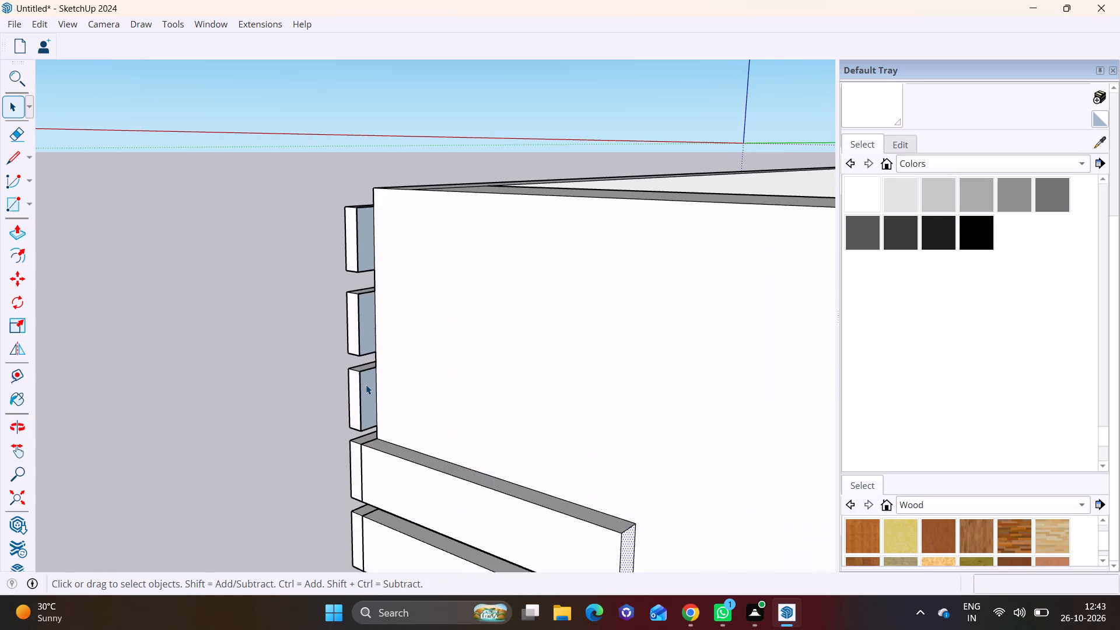
{"action": "left_click", "coordinate": [15, 233]}
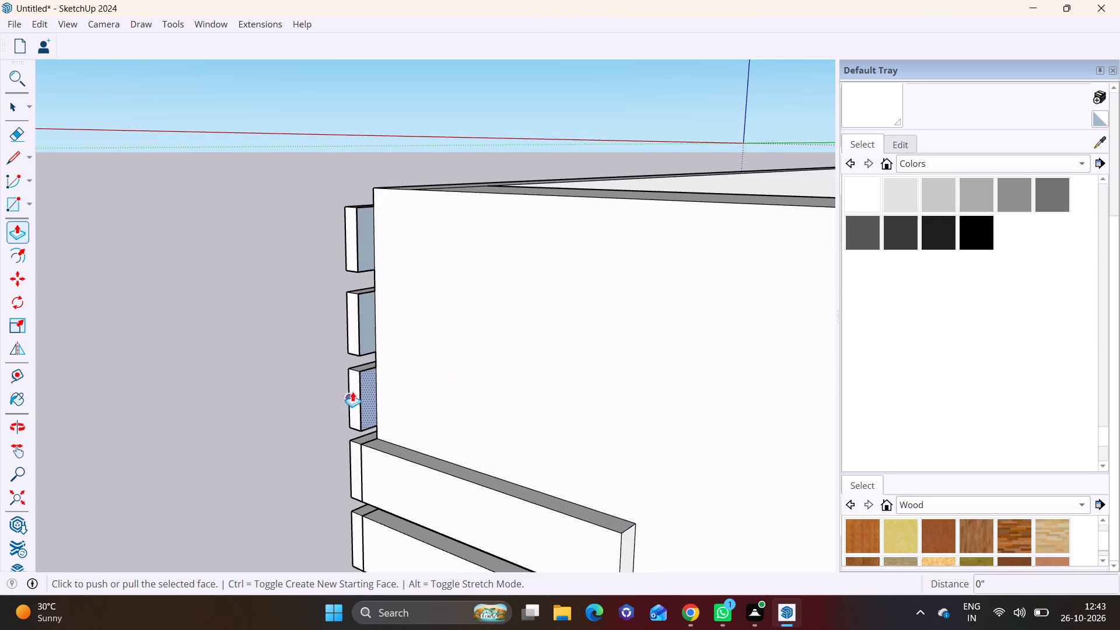
{"action": "left_click", "coordinate": [367, 387]}
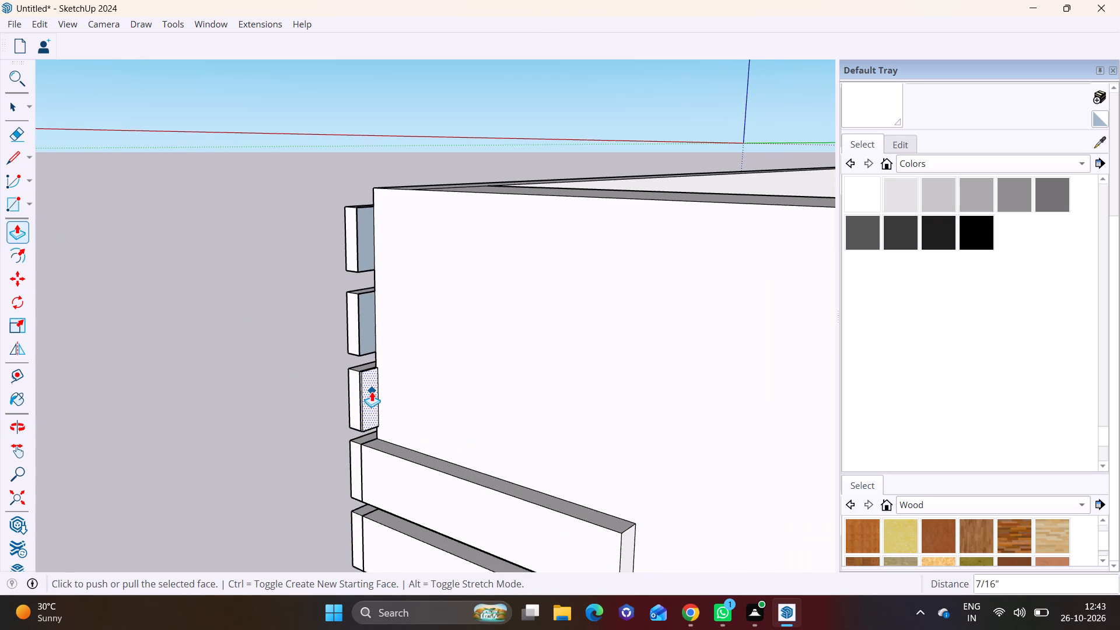
{"action": "left_click", "coordinate": [372, 391]}
{"action": "left_click", "coordinate": [620, 545]}
Pull the second slat's rectangle 4' 2 13/16" along the side wall, level with the third slat's end.
{"action": "key", "text": "space"}
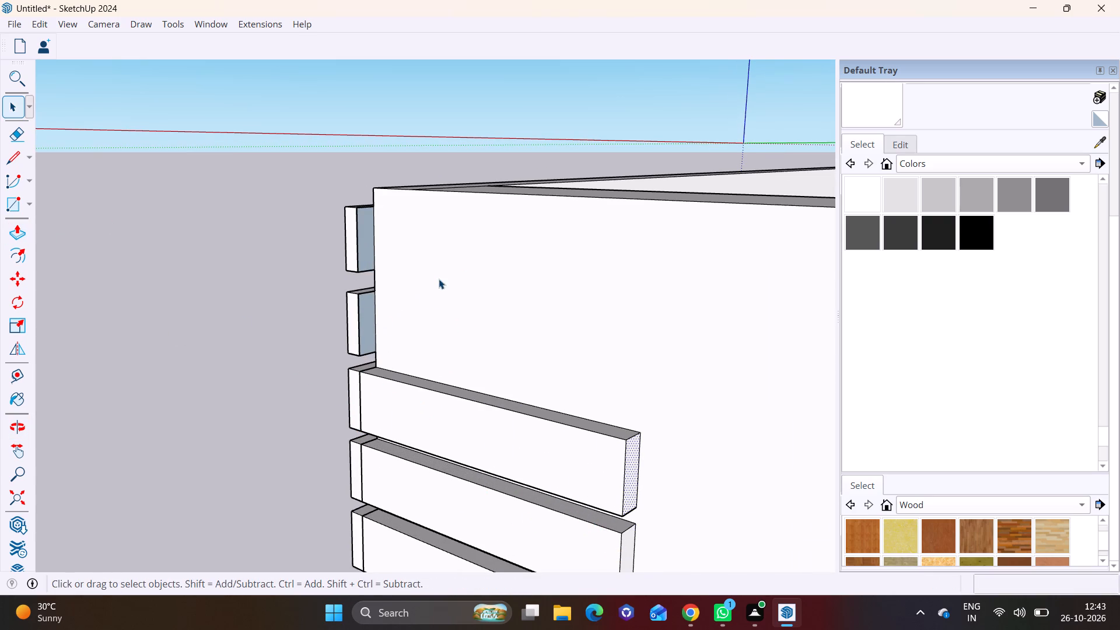
{"action": "left_click", "coordinate": [362, 317]}
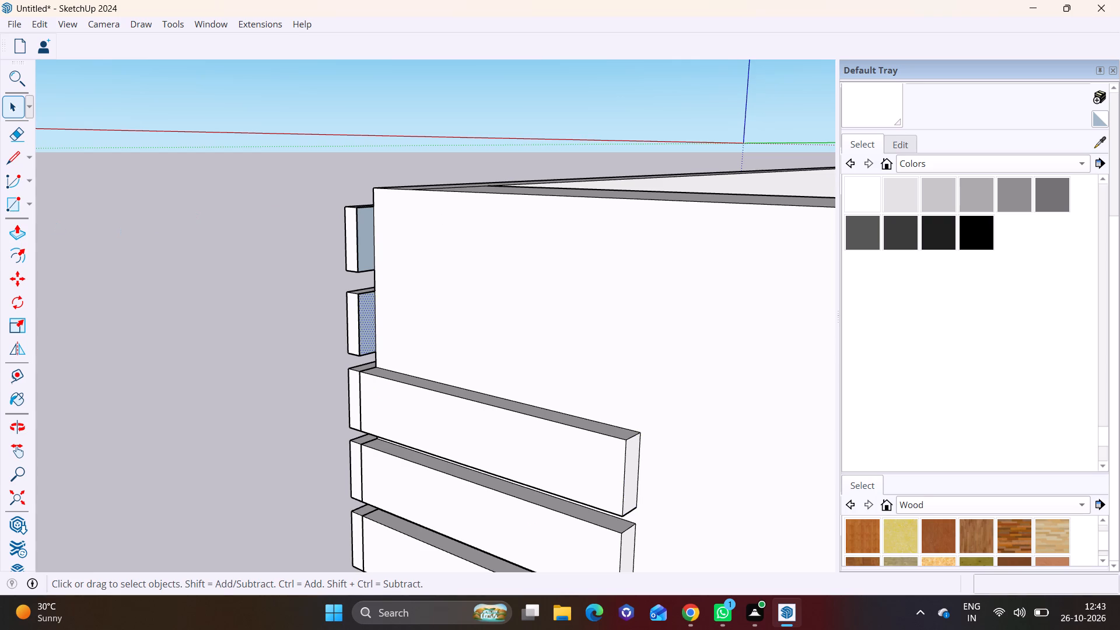
{"action": "left_click", "coordinate": [11, 229]}
{"action": "left_click", "coordinate": [367, 318]}
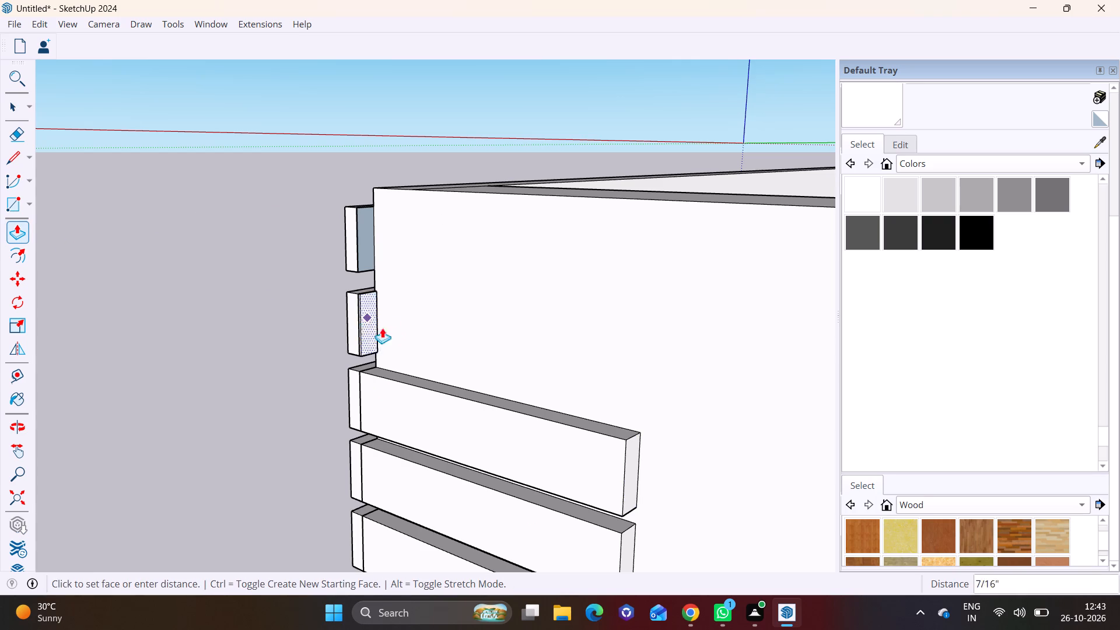
{"action": "left_click", "coordinate": [626, 461]}
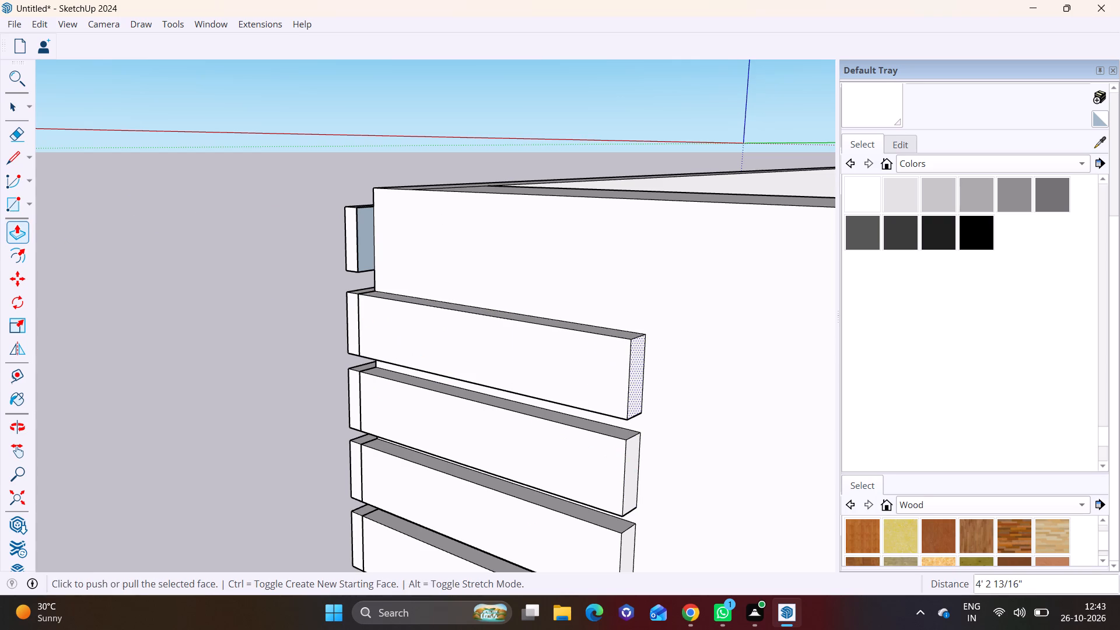
Pull the top slat's rectangle along the side wall, level with the end of the second slat's return.
{"action": "key", "text": "space"}
{"action": "left_click", "coordinate": [15, 95]}
{"action": "left_click", "coordinate": [367, 247]}
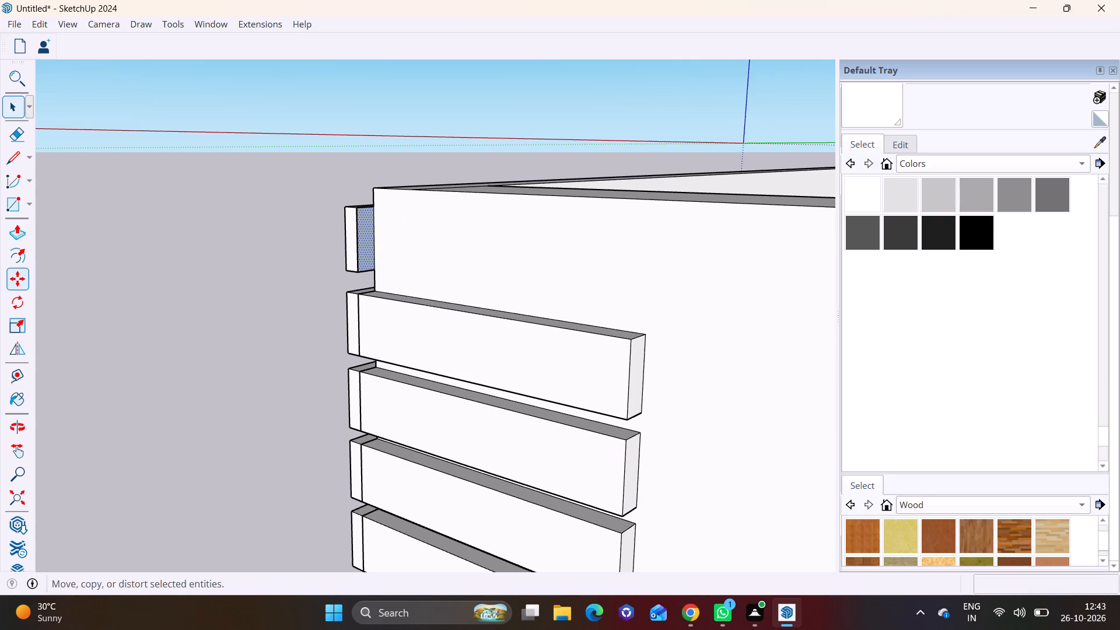
{"action": "left_click", "coordinate": [17, 237]}
{"action": "left_click", "coordinate": [364, 239]}
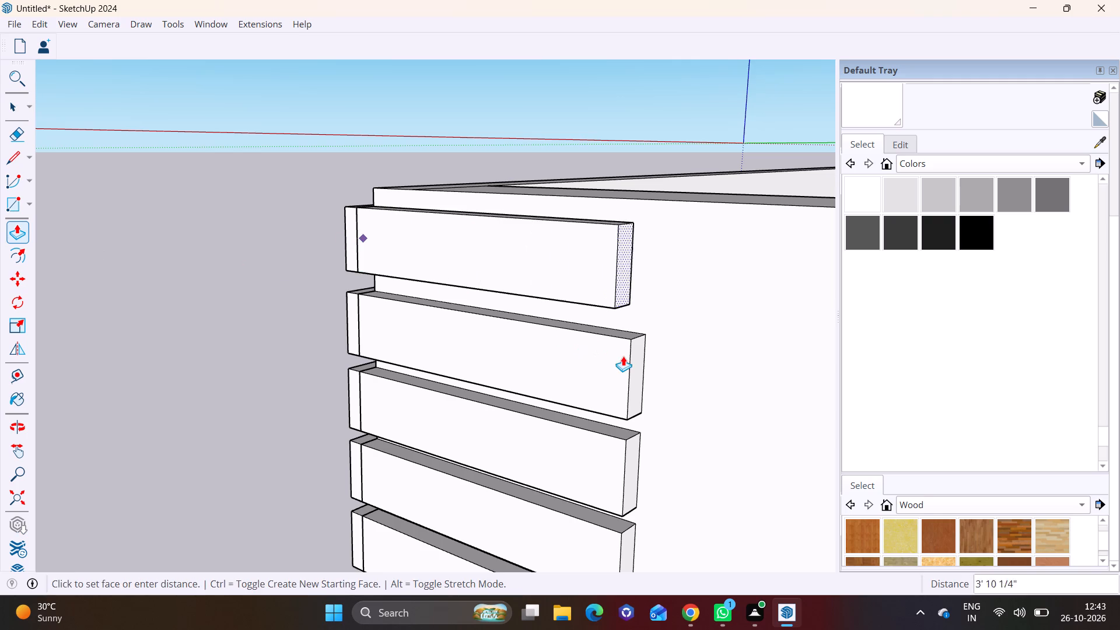
{"action": "left_click", "coordinate": [624, 356]}
Clear the selection and examine the slats wrapping the compound wall corner from the side and the front.
{"action": "scroll", "coordinate": [394, 388], "scroll_direction": "down", "scroll_amount": 8}
{"action": "key", "text": "space"}
{"action": "left_click", "coordinate": [219, 395]}
{"action": "scroll", "coordinate": [243, 398], "scroll_direction": "down", "scroll_amount": 4}
{"action": "middle_click_drag", "start_coordinate": [306, 416], "coordinate": [537, 420]}
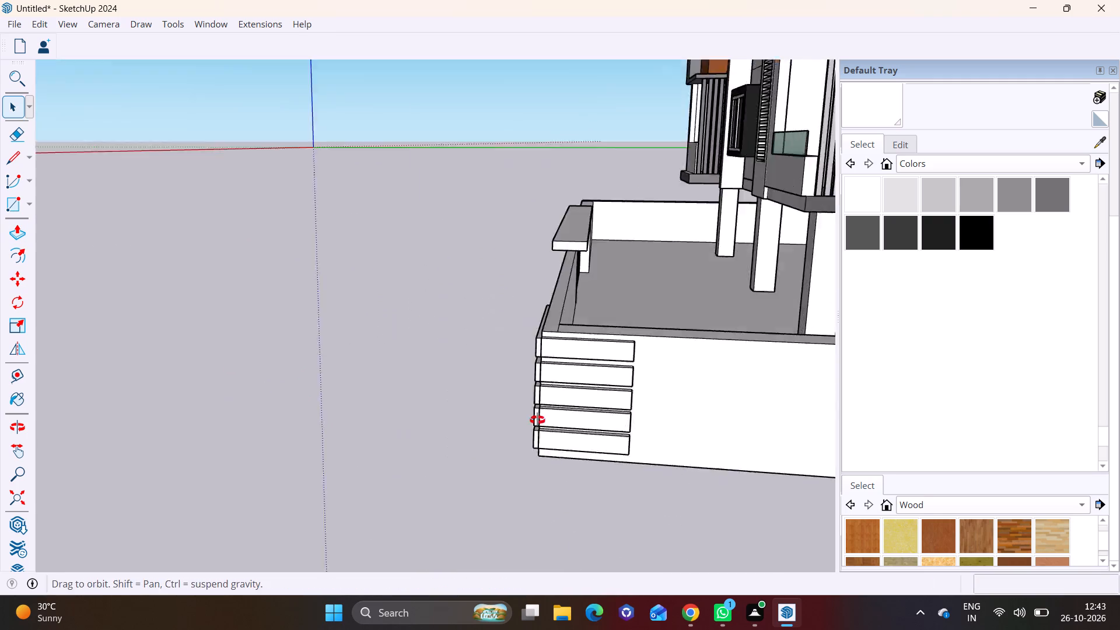
{"action": "middle_click_drag", "start_coordinate": [537, 420], "coordinate": [645, 402]}
{"action": "scroll", "coordinate": [645, 402], "scroll_direction": "down", "scroll_amount": 6}
{"action": "middle_click_drag", "start_coordinate": [590, 383], "coordinate": [384, 437], "text": "shift"}
{"action": "scroll", "coordinate": [384, 437], "scroll_direction": "down", "scroll_amount": 1, "text": "shift"}
{"action": "middle_click_drag", "start_coordinate": [456, 440], "coordinate": [484, 358]}
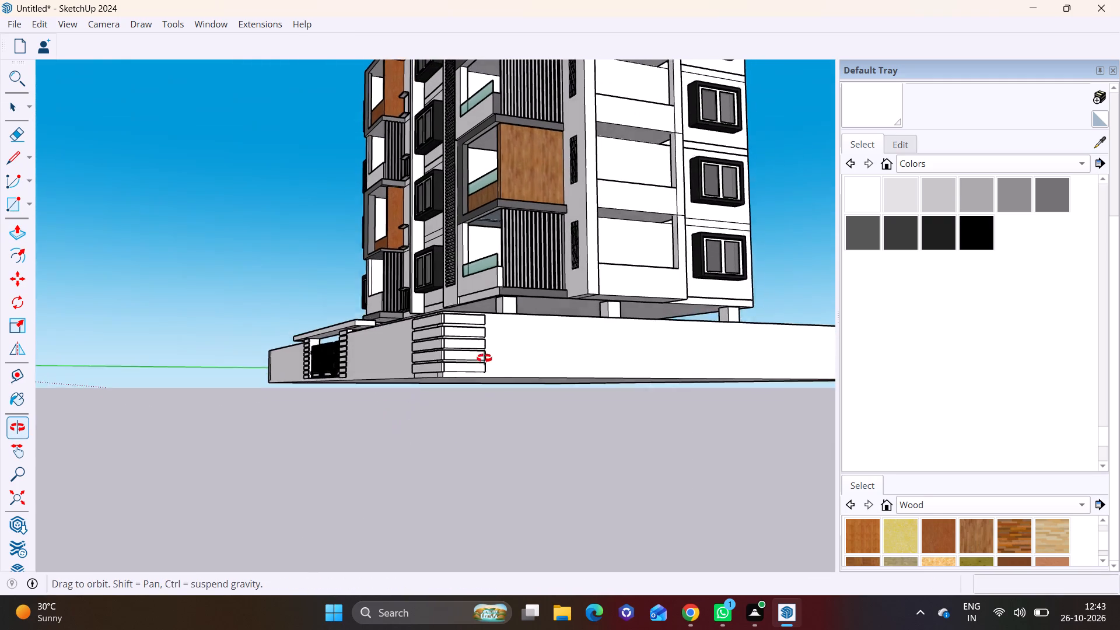
{"action": "middle_click_drag", "start_coordinate": [484, 358], "coordinate": [485, 356]}
{"action": "scroll", "coordinate": [549, 355], "scroll_direction": "up", "scroll_amount": 4}
{"action": "middle_click_drag", "start_coordinate": [556, 359], "coordinate": [722, 420]}
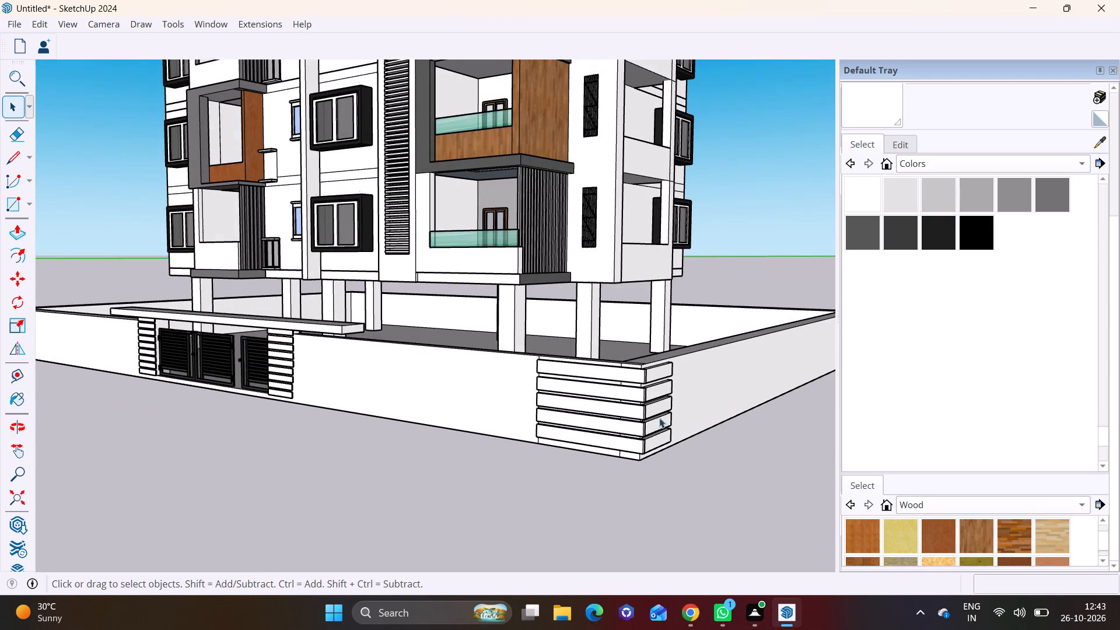
Paint the five slats on the front of the compound wall corner with Color M04.
{"action": "scroll", "coordinate": [631, 369], "scroll_direction": "up", "scroll_amount": 1}
{"action": "left_click", "coordinate": [972, 197]}
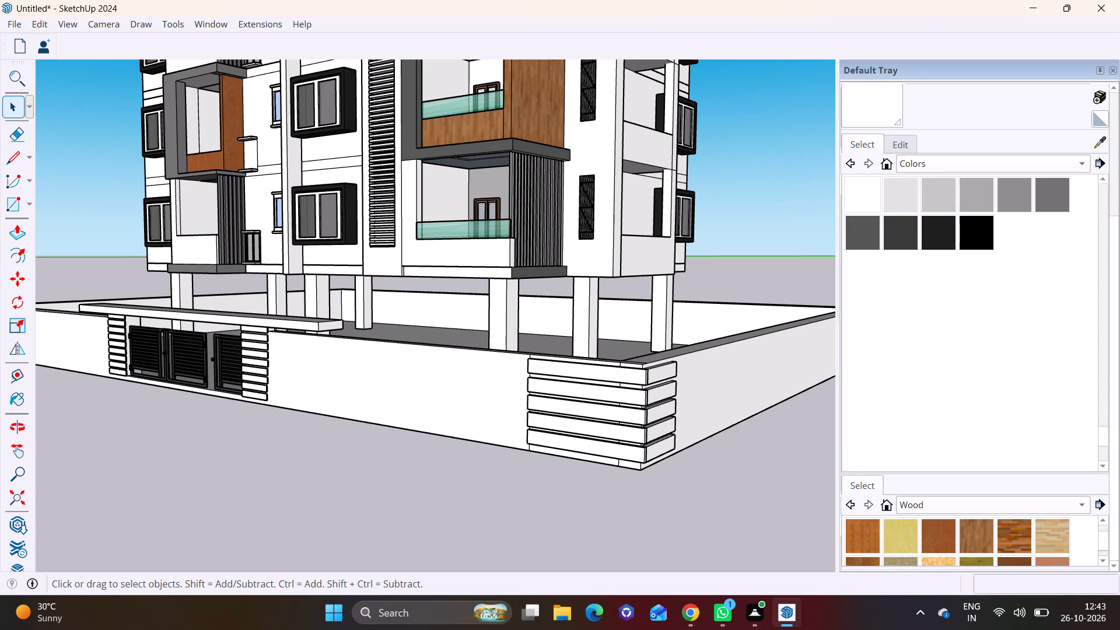
{"action": "left_click", "coordinate": [1007, 212]}
{"action": "left_click", "coordinate": [624, 380]}
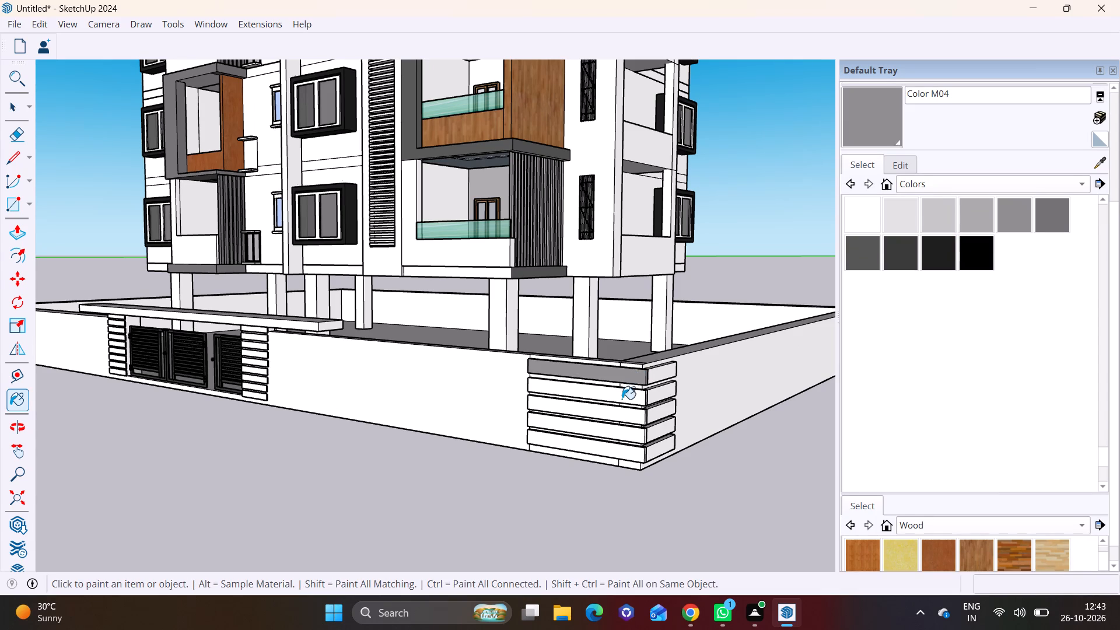
{"action": "left_click", "coordinate": [622, 399]}
{"action": "left_click", "coordinate": [622, 409]}
{"action": "left_click", "coordinate": [618, 435]}
{"action": "left_click", "coordinate": [618, 453]}
Paint the side-wall faces of all five corner slats with Color M04.
{"action": "left_click", "coordinate": [660, 455]}
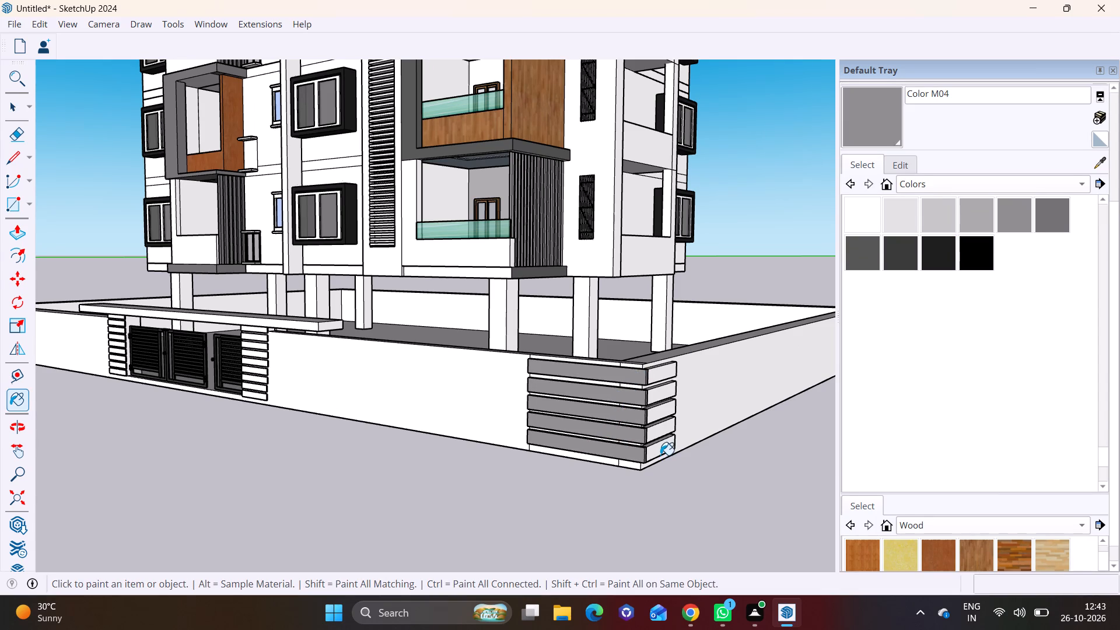
{"action": "left_click", "coordinate": [663, 433]}
{"action": "left_click", "coordinate": [663, 414]}
{"action": "left_click", "coordinate": [663, 390]}
{"action": "left_click", "coordinate": [664, 373]}
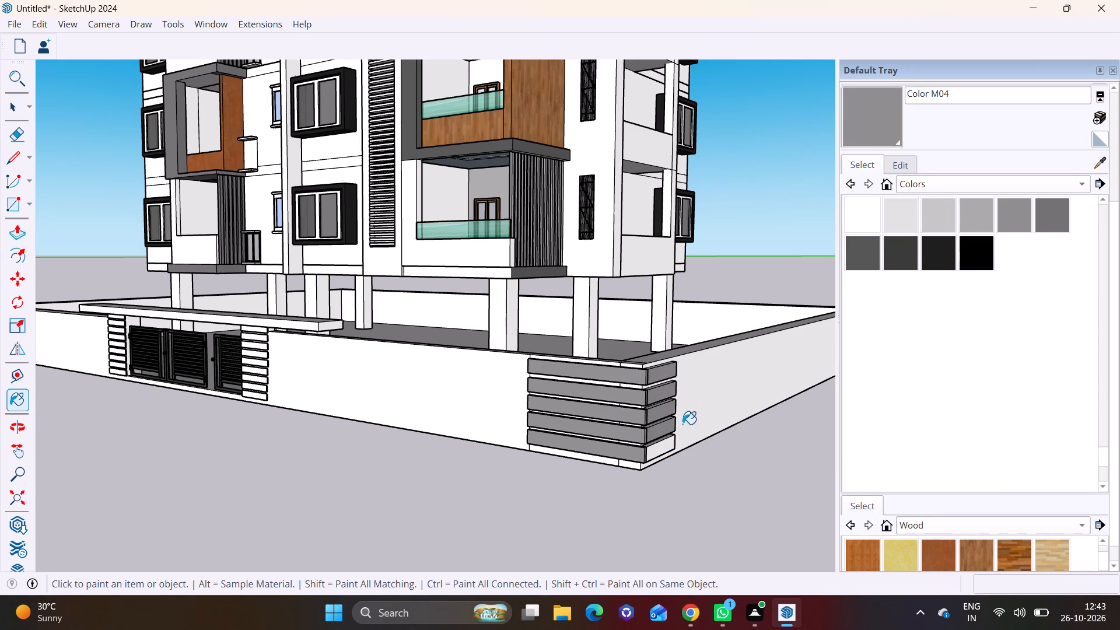
{"action": "left_click", "coordinate": [656, 447]}
Delete the stray vertical line on the front wall behind the slats near the corner.
{"action": "scroll", "coordinate": [639, 449], "scroll_direction": "up", "scroll_amount": 6}
{"action": "key", "text": "space"}
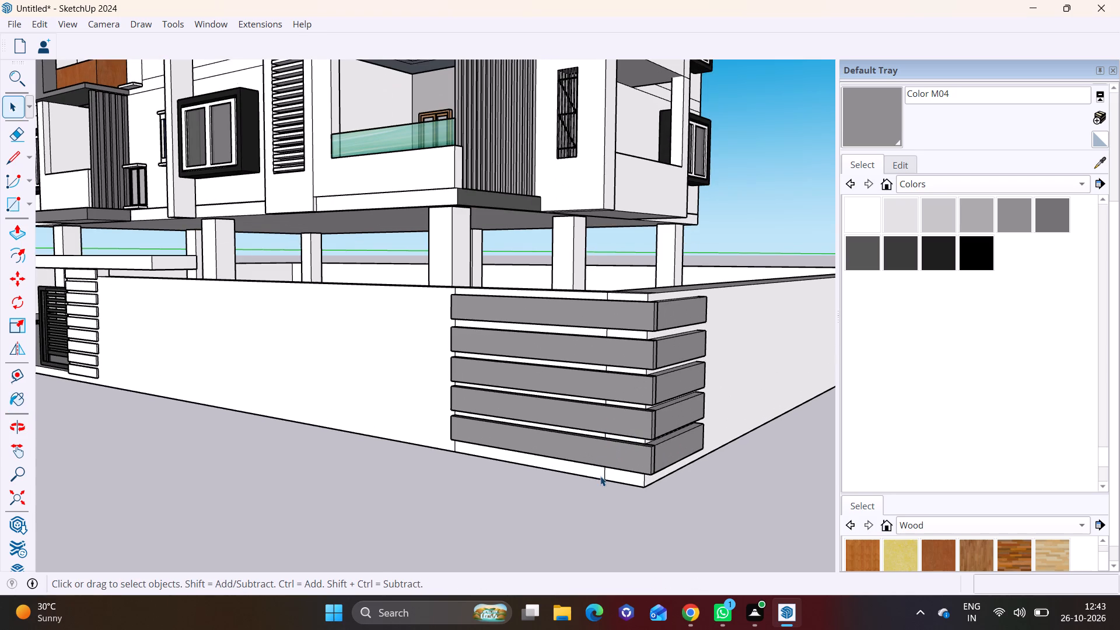
{"action": "left_click", "coordinate": [602, 474]}
{"action": "left_click", "coordinate": [604, 475]}
{"action": "key", "text": "Delete"}
Delete the vertical line on the front wall at the slats' end away from the corner.
{"action": "scroll", "coordinate": [592, 481], "scroll_direction": "down", "scroll_amount": 3}
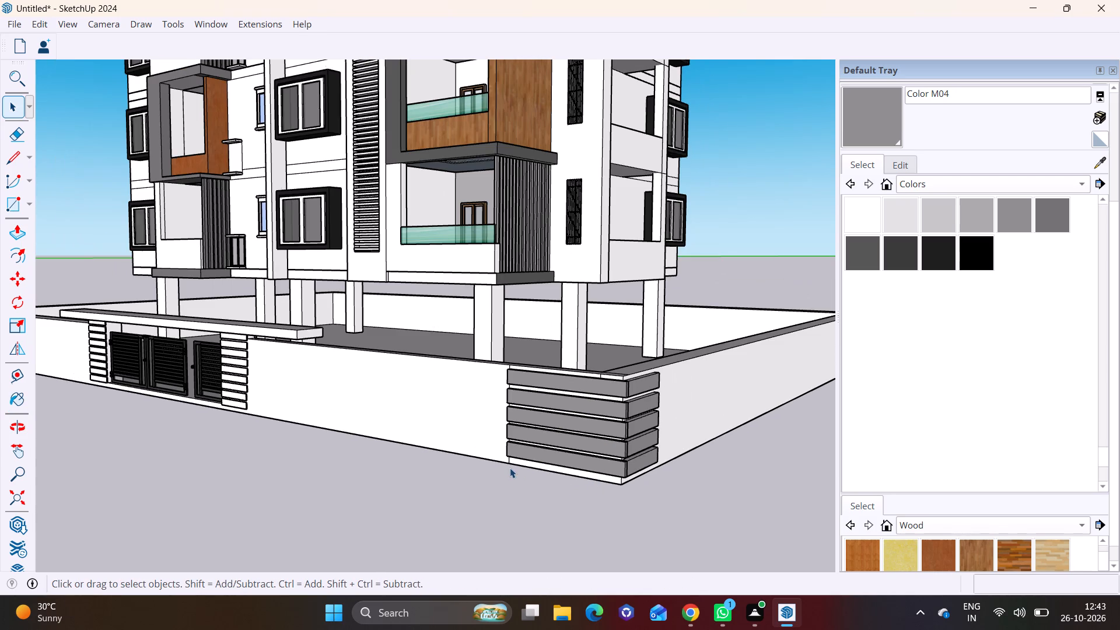
{"action": "left_click", "coordinate": [508, 457]}
{"action": "scroll", "coordinate": [508, 457], "scroll_direction": "up", "scroll_amount": 10}
{"action": "left_click", "coordinate": [509, 457]}
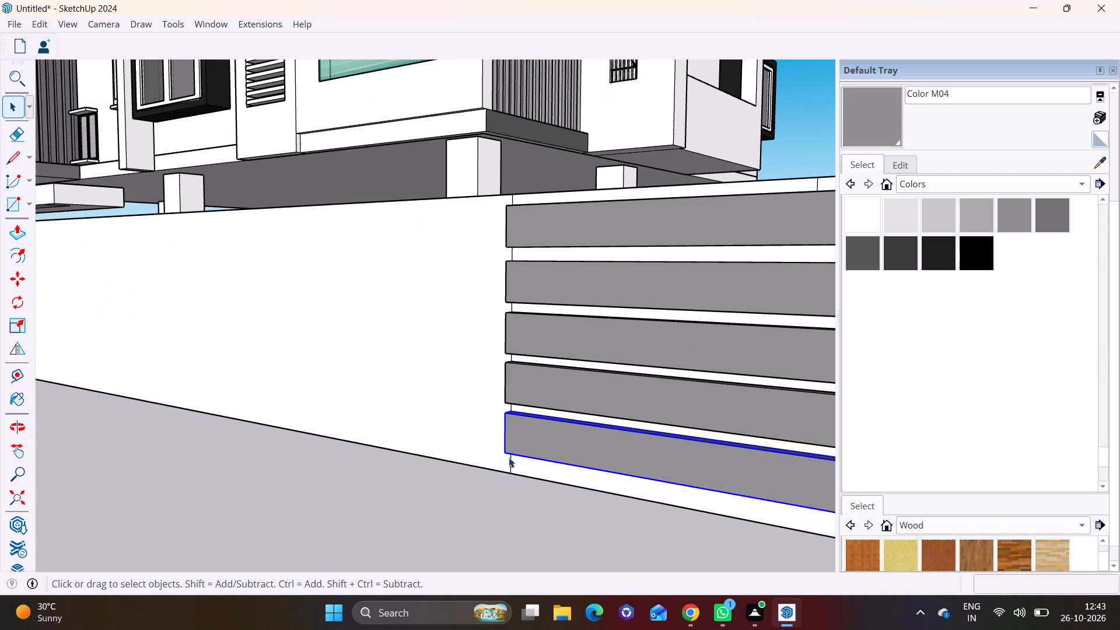
{"action": "left_click", "coordinate": [510, 463]}
{"action": "key", "text": "Delete"}
Examine the painted corner slats from both sides and in the context of the whole building.
{"action": "scroll", "coordinate": [519, 443], "scroll_direction": "down", "scroll_amount": 3}
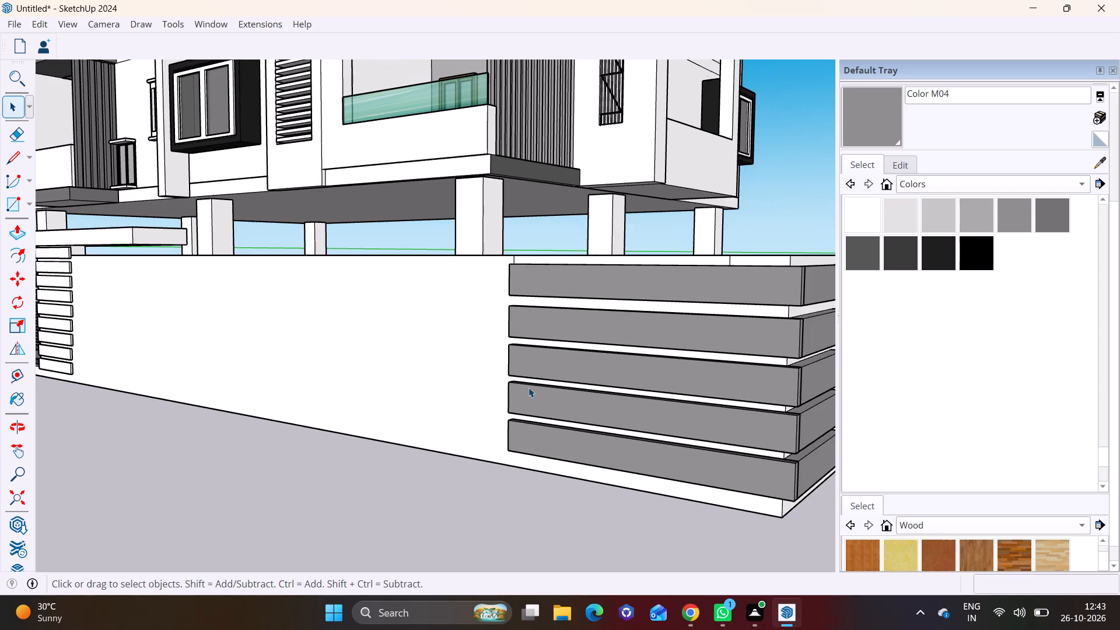
{"action": "scroll", "coordinate": [528, 387], "scroll_direction": "down", "scroll_amount": 6}
{"action": "middle_click_drag", "start_coordinate": [713, 430], "coordinate": [596, 409]}
{"action": "scroll", "coordinate": [595, 409], "scroll_direction": "down", "scroll_amount": 2}
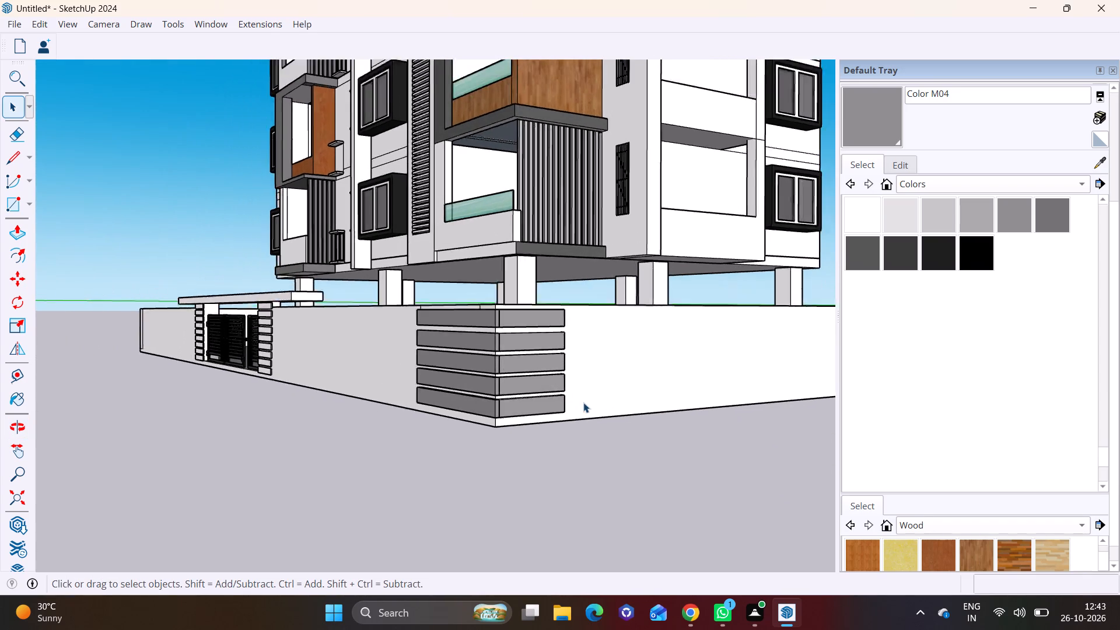
{"action": "scroll", "coordinate": [583, 402], "scroll_direction": "down", "scroll_amount": 7}
{"action": "middle_click_drag", "start_coordinate": [583, 415], "coordinate": [698, 435]}
{"action": "scroll", "coordinate": [698, 435], "scroll_direction": "down", "scroll_amount": 3}
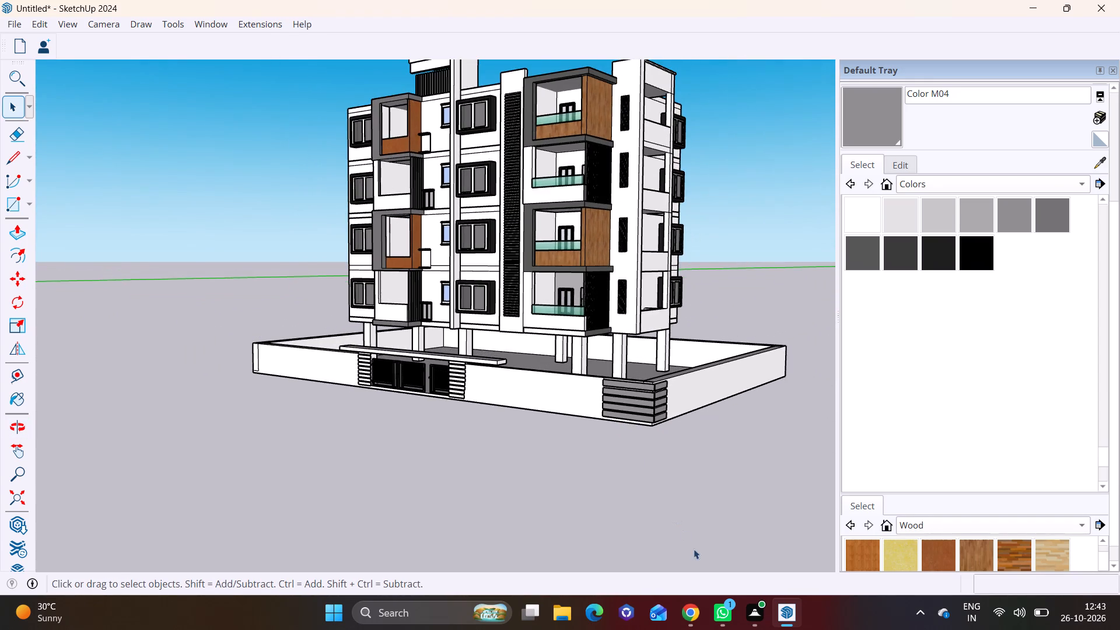
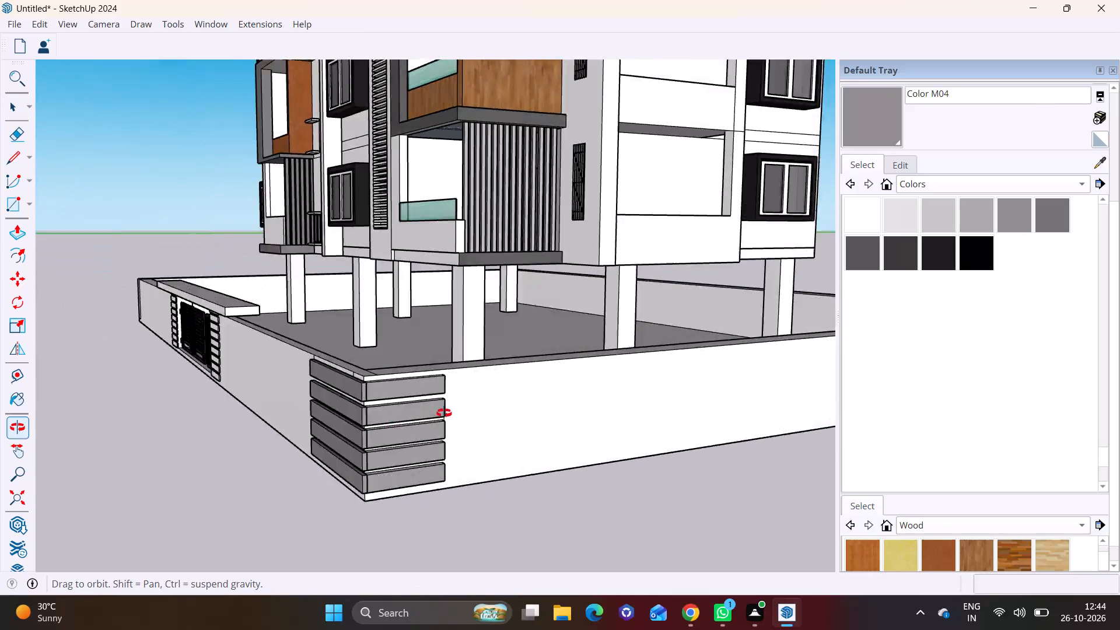
Push/pull the end face of the top corner slat about 2' 1" farther along the side wall, away from the corner.
{"action": "scroll", "coordinate": [203, 349], "scroll_direction": "up", "scroll_amount": 3}
{"action": "middle_click_drag", "start_coordinate": [187, 349], "coordinate": [415, 333], "text": "shift"}
{"action": "middle_click_drag", "start_coordinate": [367, 384], "coordinate": [235, 401]}
{"action": "scroll", "coordinate": [253, 378], "scroll_direction": "up", "scroll_amount": 10}
{"action": "middle_click_drag", "start_coordinate": [254, 363], "coordinate": [223, 364]}
{"action": "scroll", "coordinate": [224, 365], "scroll_direction": "down", "scroll_amount": 2}
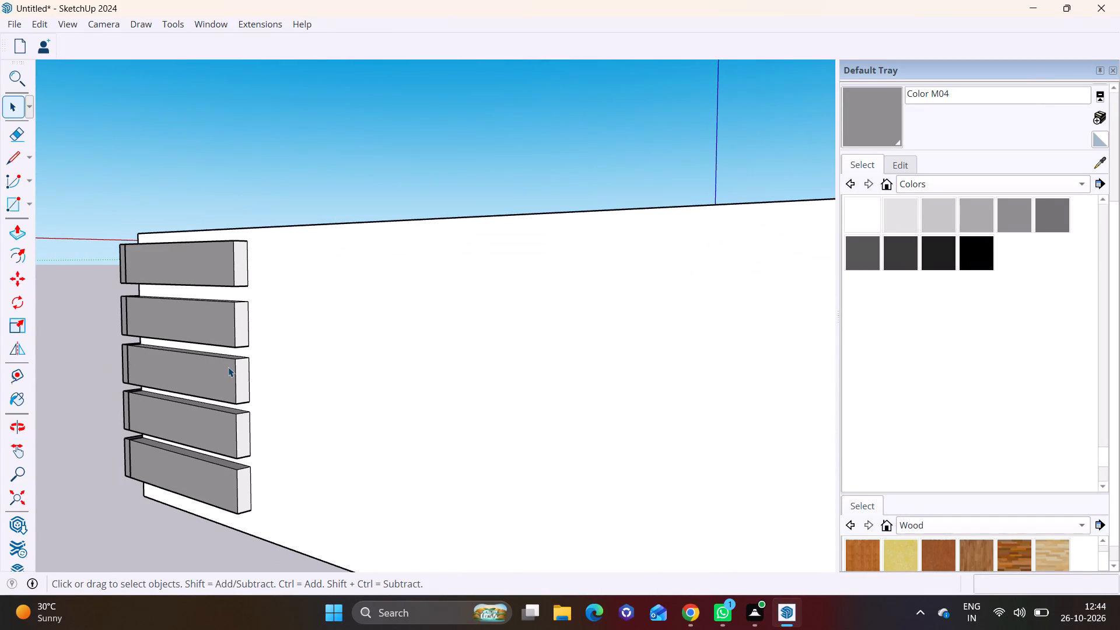
{"action": "left_click", "coordinate": [246, 271]}
{"action": "left_click", "coordinate": [241, 268]}
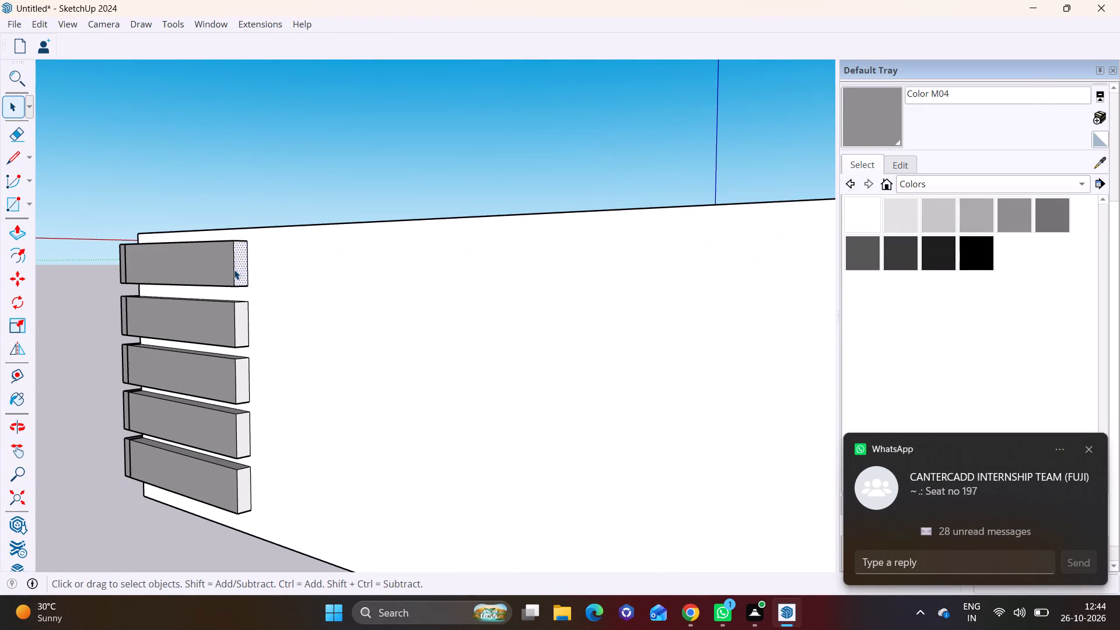
{"action": "left_click", "coordinate": [24, 229]}
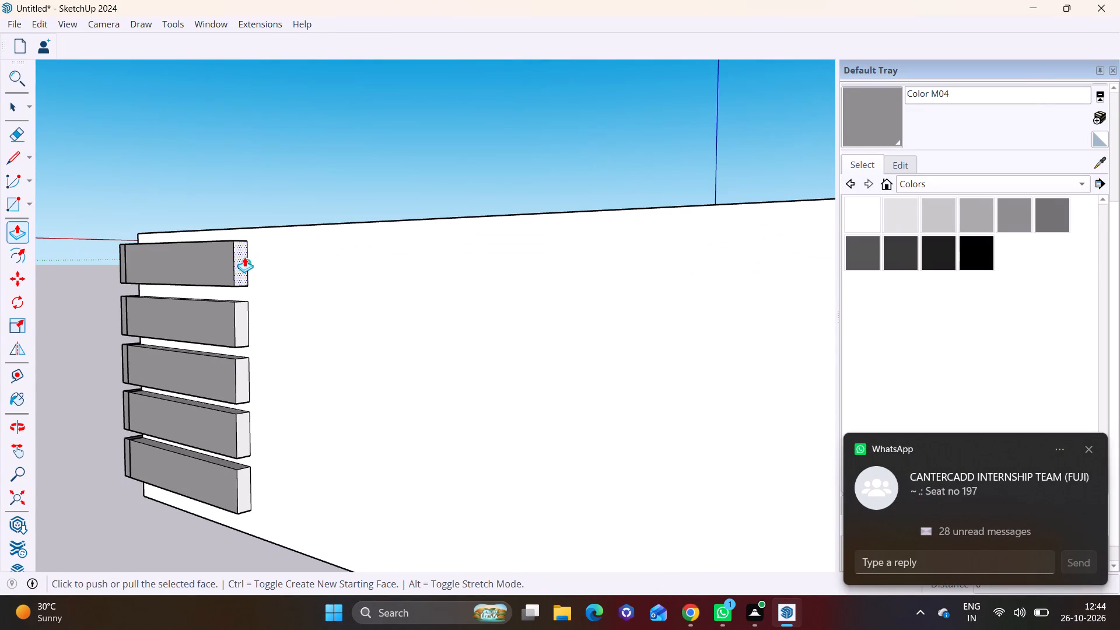
{"action": "left_click", "coordinate": [244, 257]}
{"action": "left_click", "coordinate": [317, 266]}
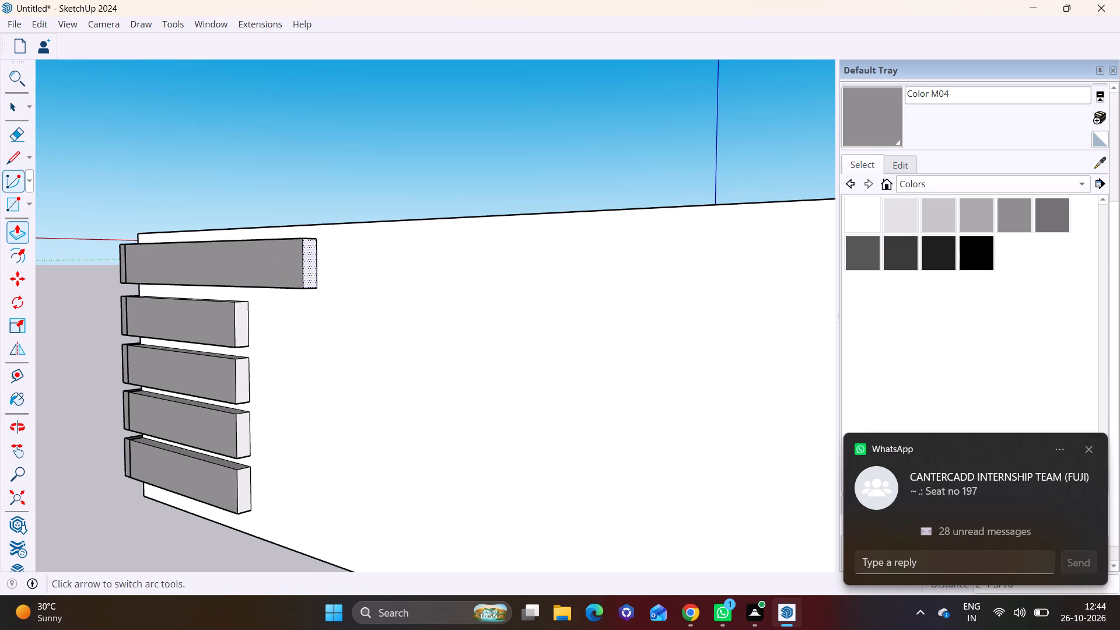
Extend the second slat from the top along the side wall so its end lines up with the top slat.
{"action": "left_click", "coordinate": [15, 110]}
{"action": "left_click", "coordinate": [244, 328]}
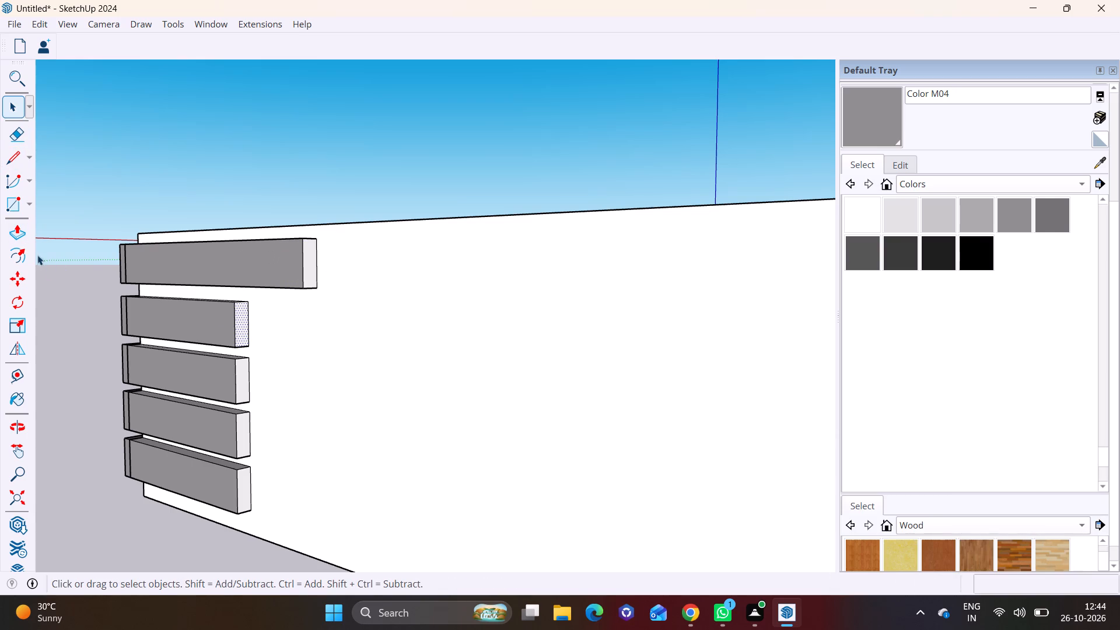
{"action": "left_click", "coordinate": [18, 230]}
{"action": "left_click", "coordinate": [241, 323]}
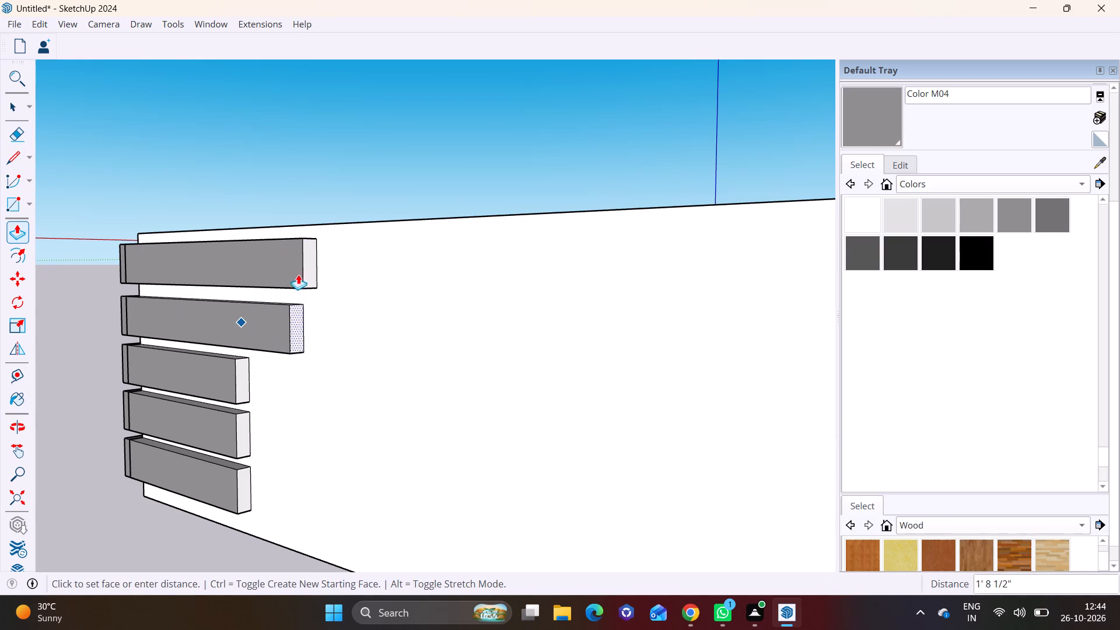
{"action": "left_click", "coordinate": [302, 272]}
Extend the third slat from the top along the side wall to line up with the ends of the two above.
{"action": "left_click", "coordinate": [12, 113]}
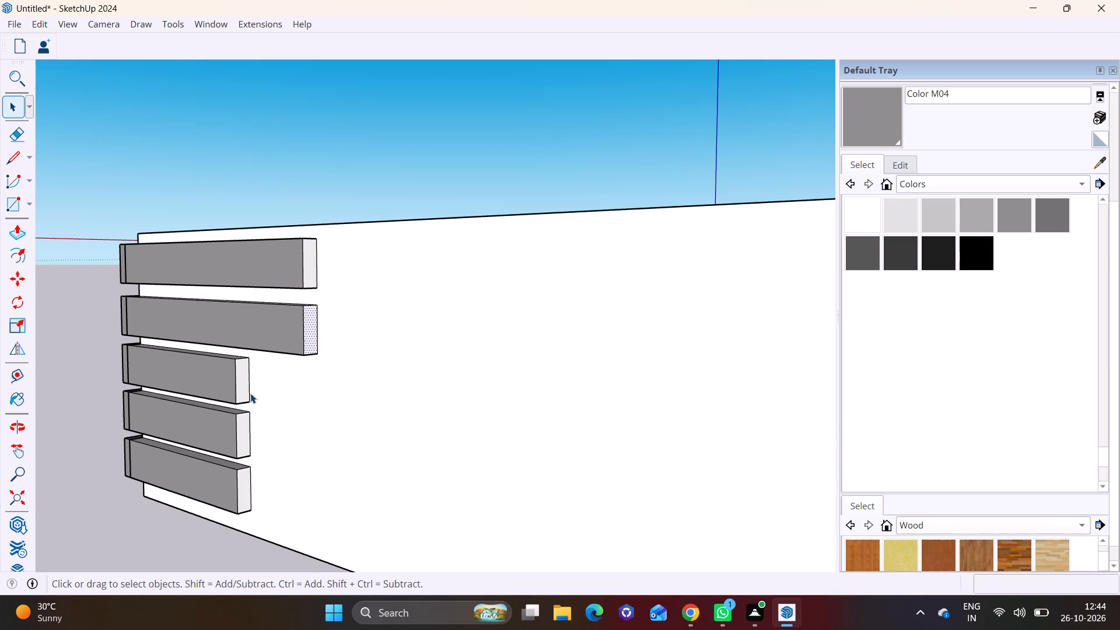
{"action": "left_click", "coordinate": [242, 381]}
{"action": "left_click", "coordinate": [19, 229]}
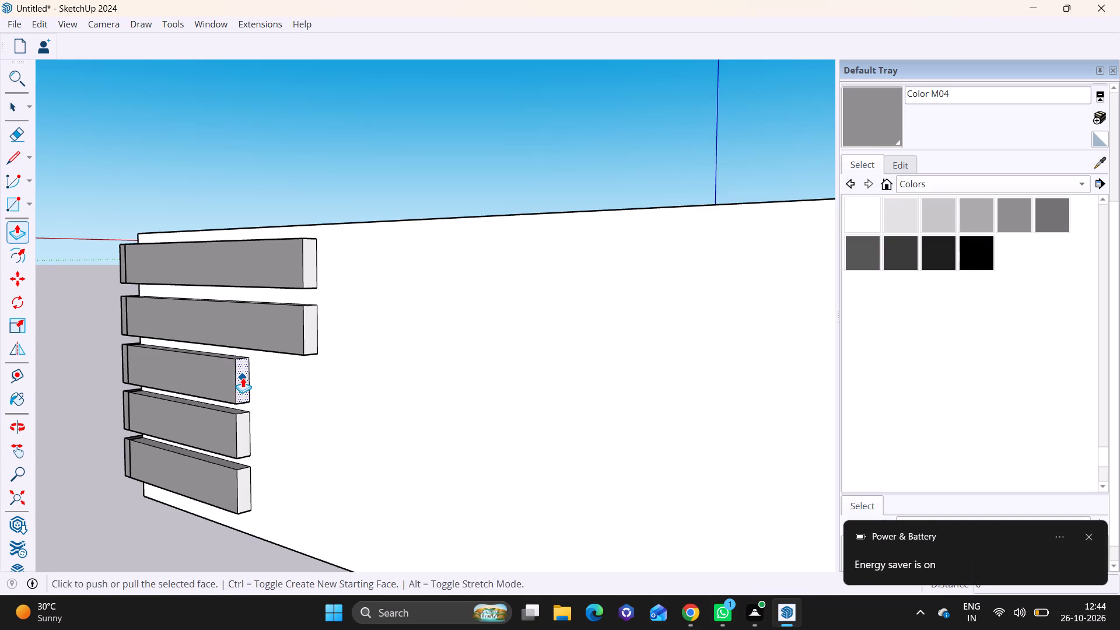
{"action": "left_click", "coordinate": [243, 377]}
{"action": "left_click", "coordinate": [306, 347]}
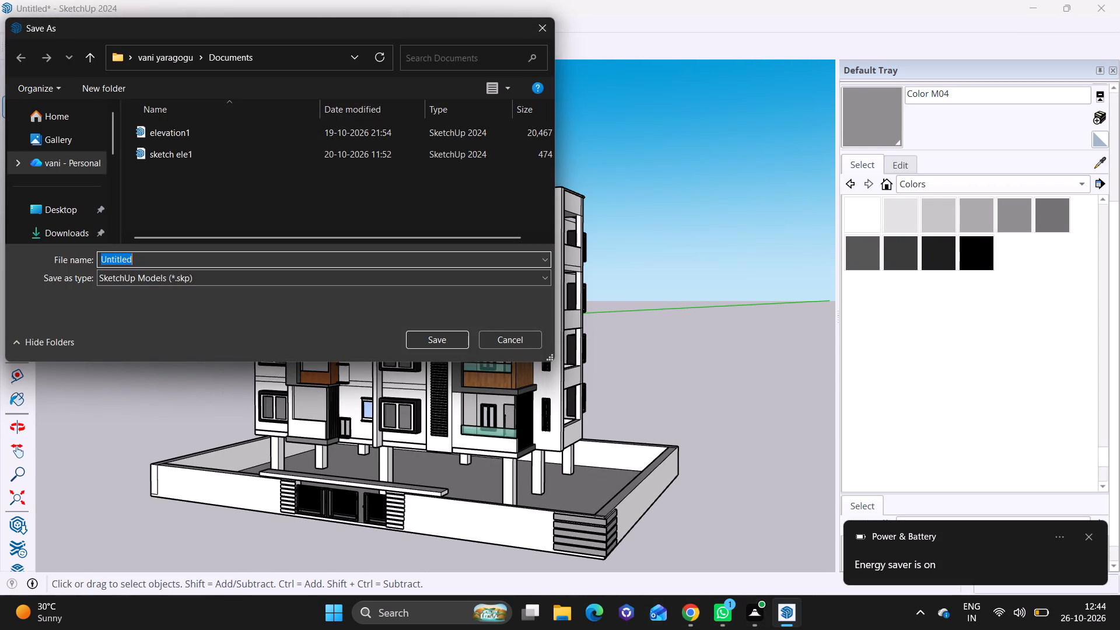
Save the model as a SketchUp file named EEEE on the Desktop.
{"action": "key", "text": "BackSpace"}
{"action": "type", "text": "EEEE"}
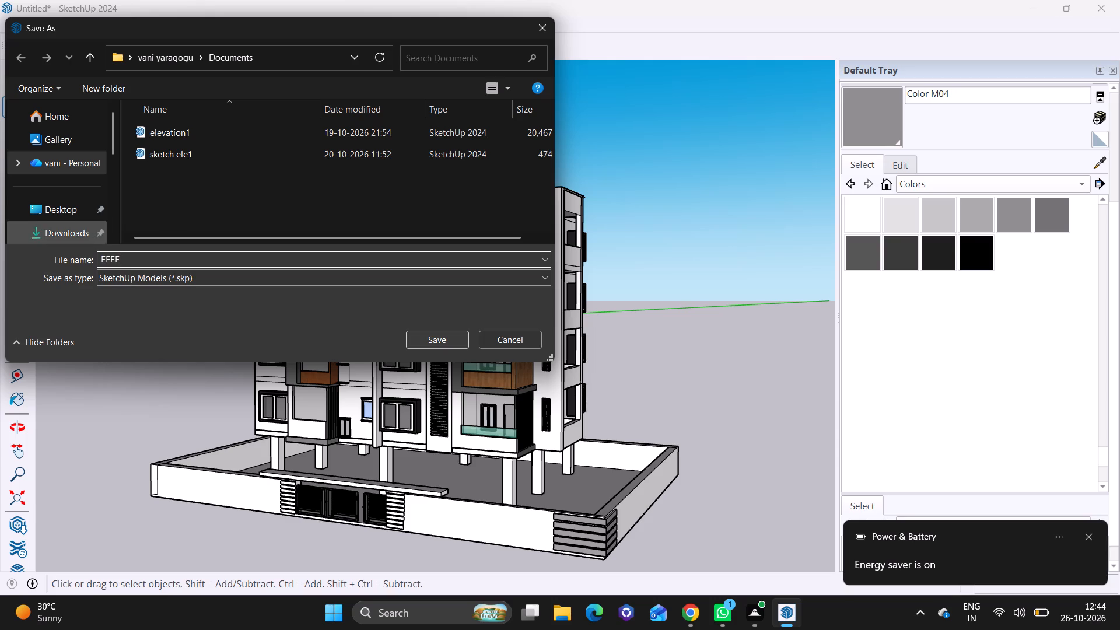
{"action": "left_click", "coordinate": [55, 214]}
{"action": "left_click", "coordinate": [428, 338]}
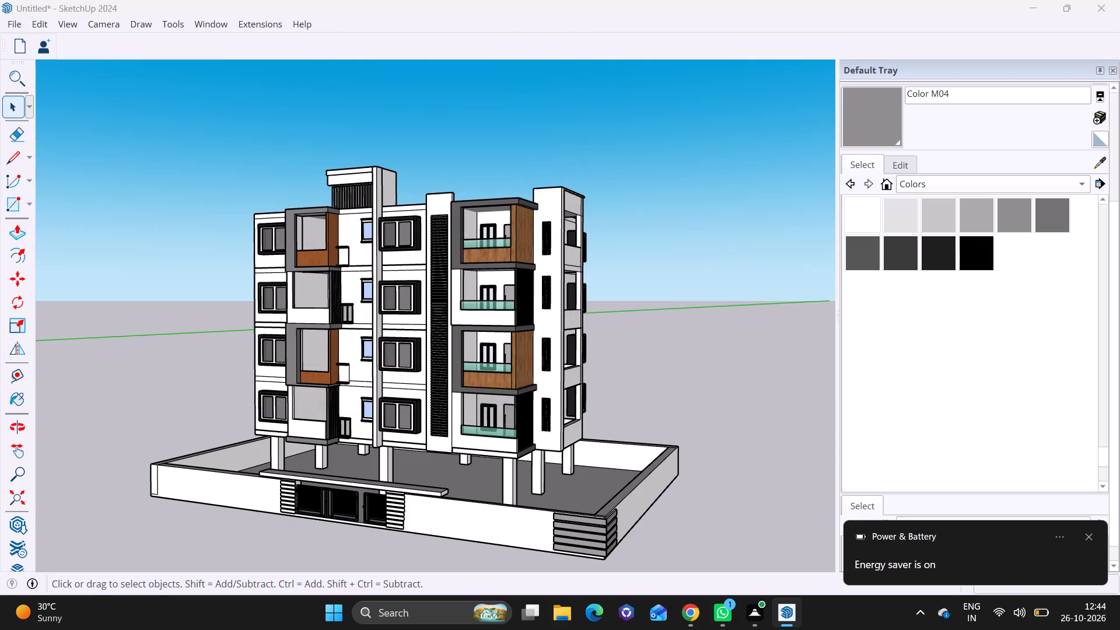